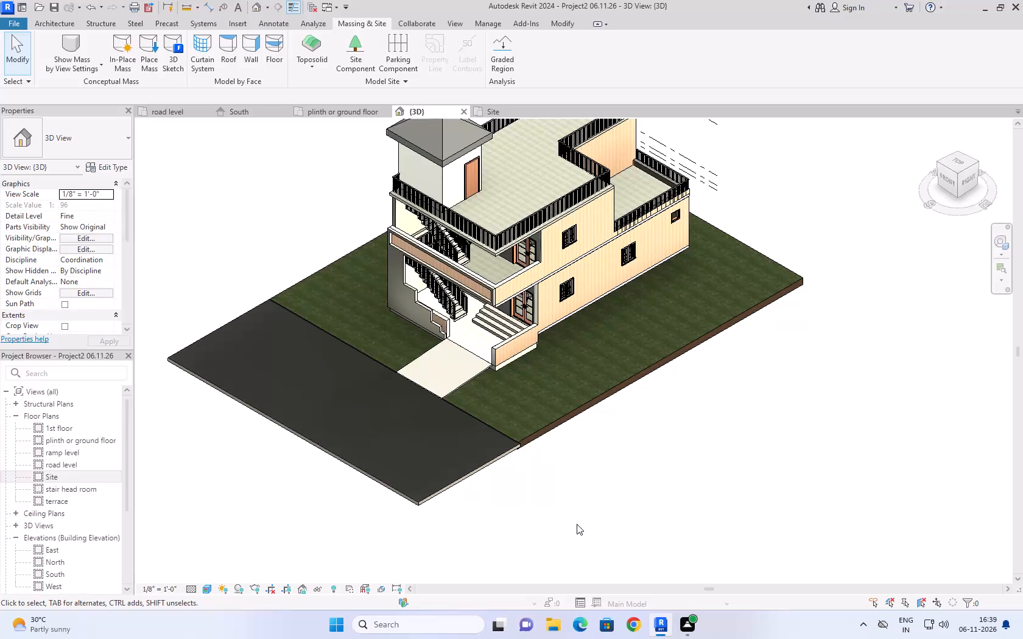
# Open the stepped casework frame on the house's front facade for in-place editing and select its extrusion.
pyautogui.scroll(-4, 776, 536)
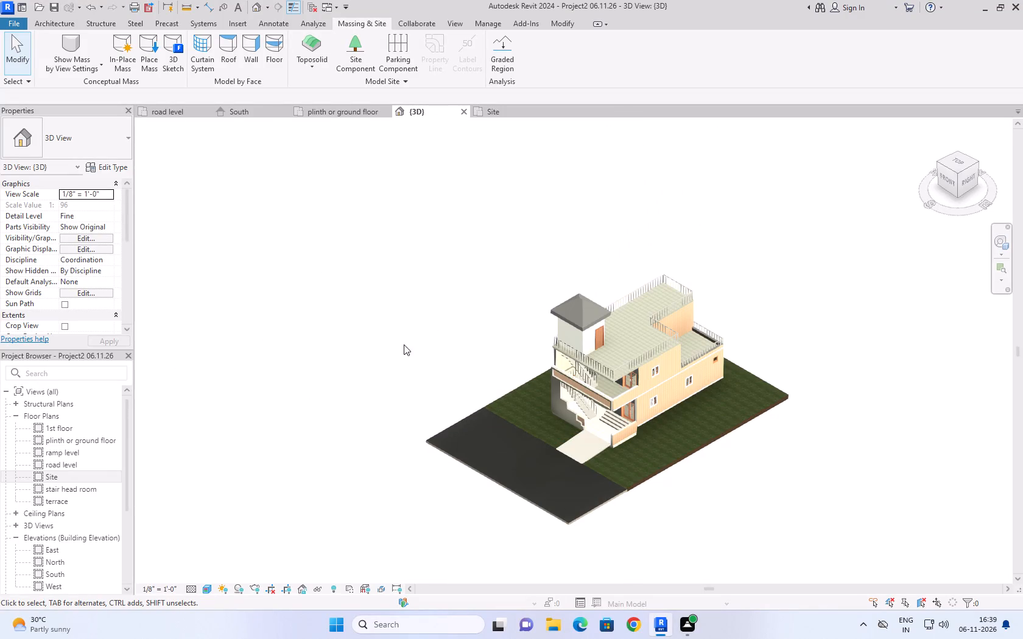
pyautogui.scroll(3, 444, 400)
pyautogui.scroll(2, 520, 444)
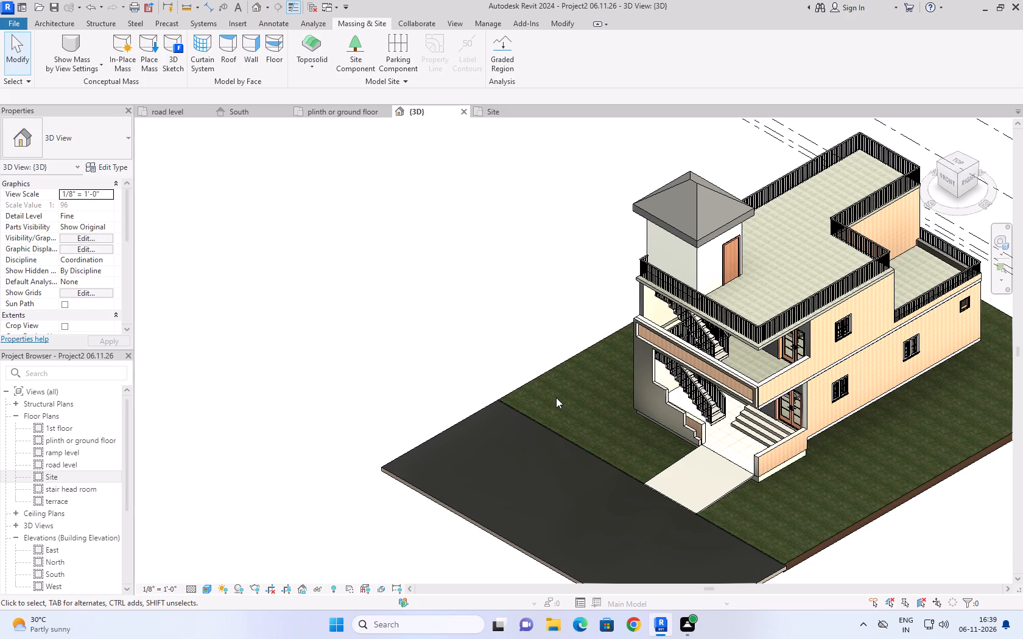
pyautogui.click(656, 384)
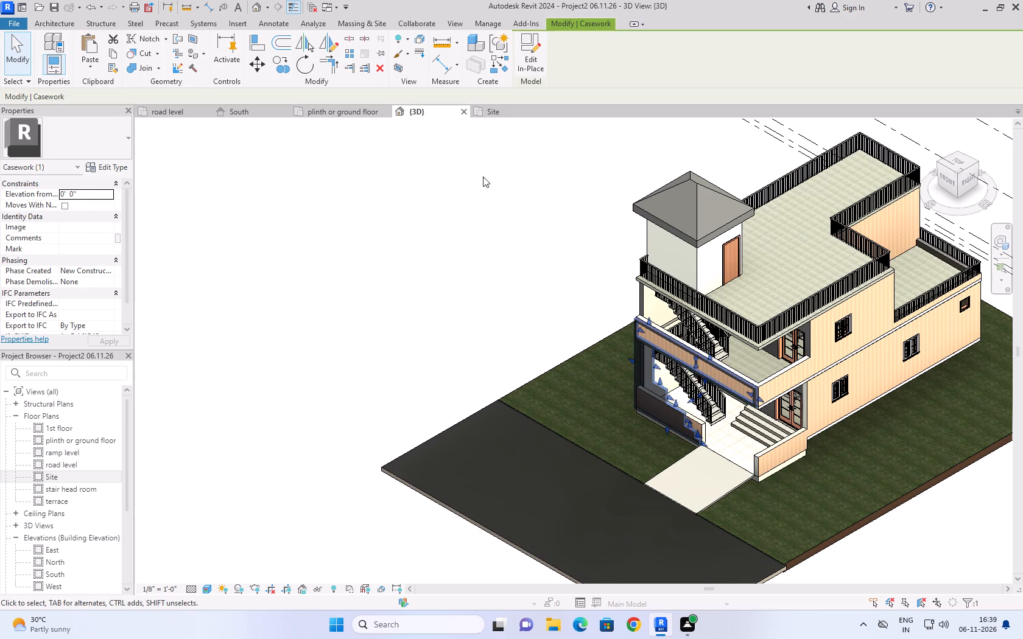
pyautogui.click(536, 67)
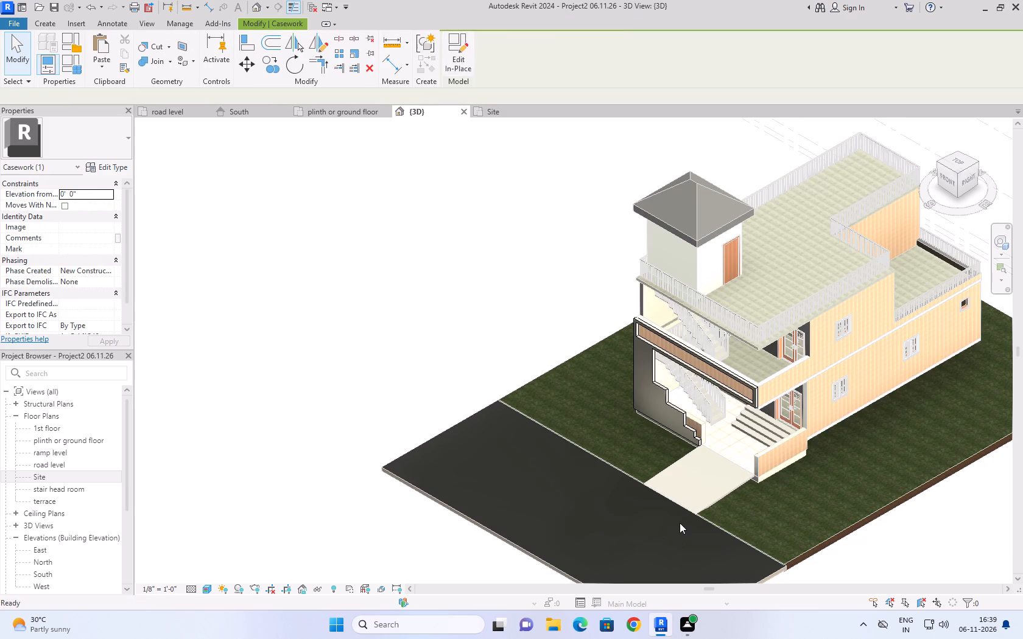
pyautogui.click(661, 383)
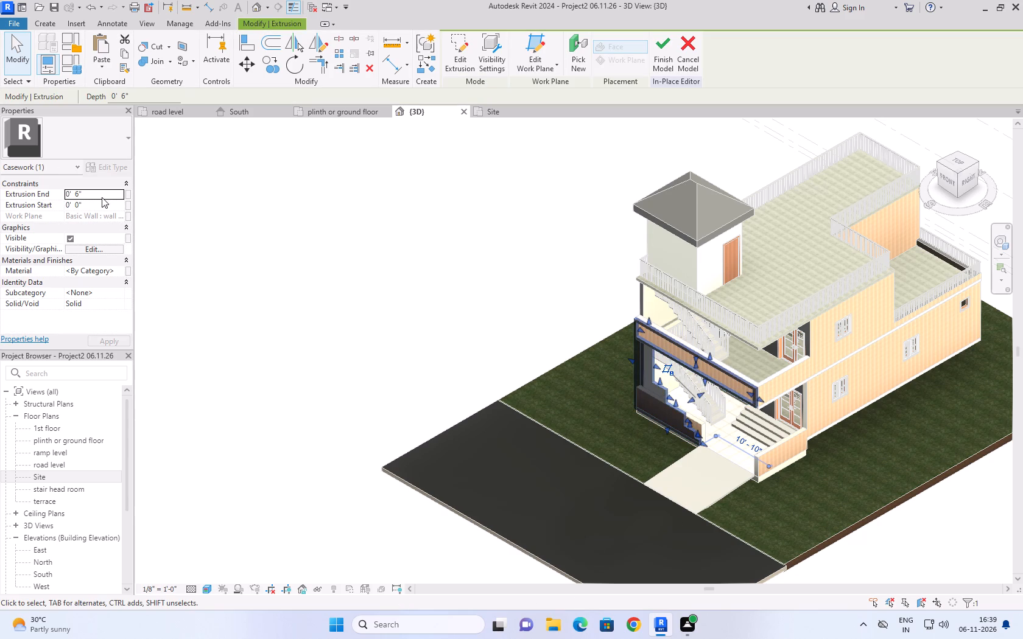
pyautogui.click(465, 53)
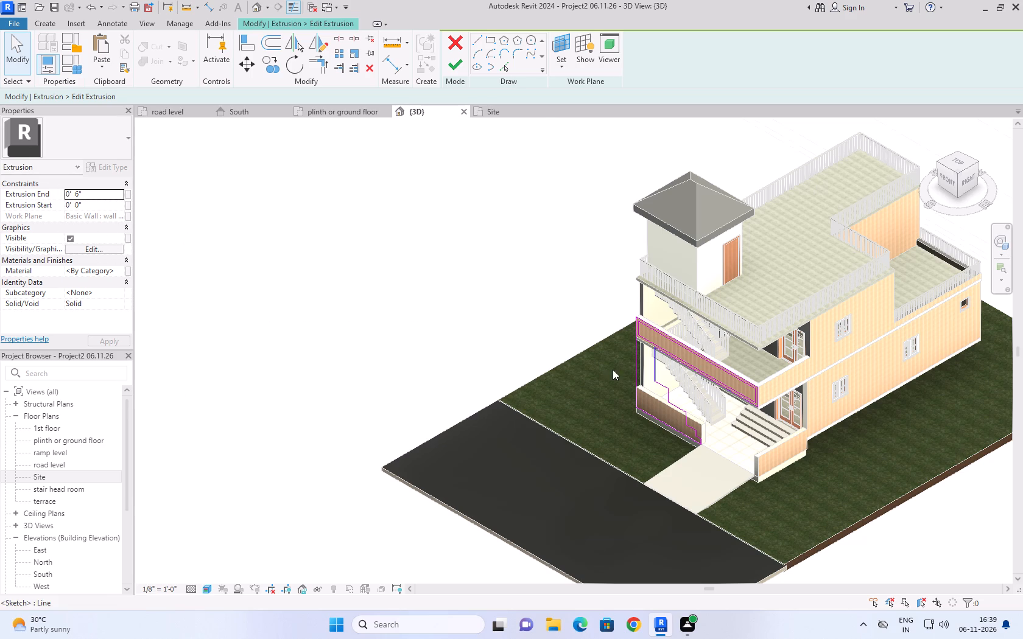
pyautogui.click(457, 73)
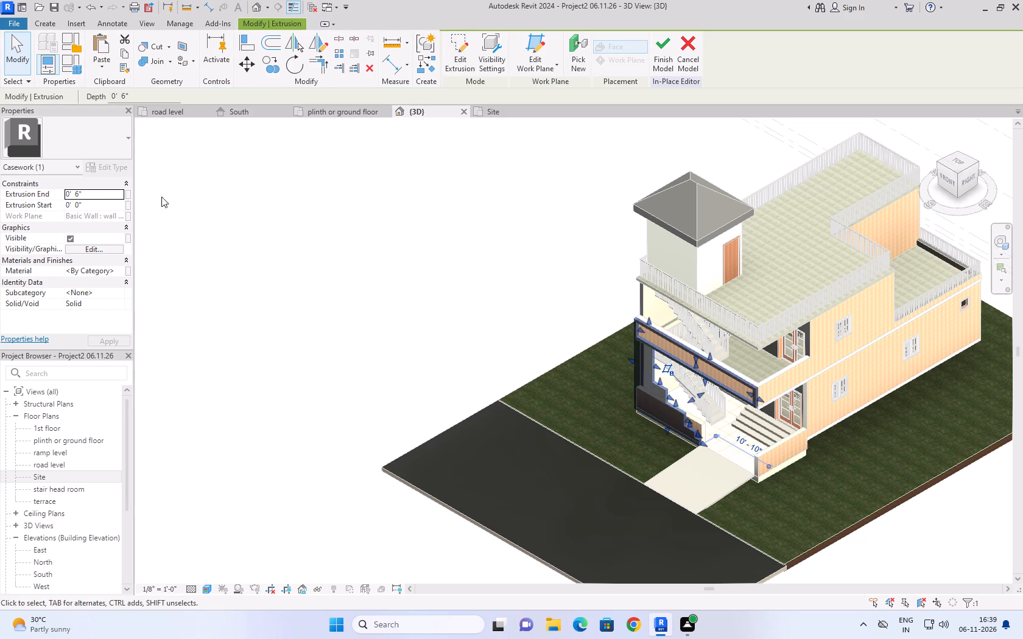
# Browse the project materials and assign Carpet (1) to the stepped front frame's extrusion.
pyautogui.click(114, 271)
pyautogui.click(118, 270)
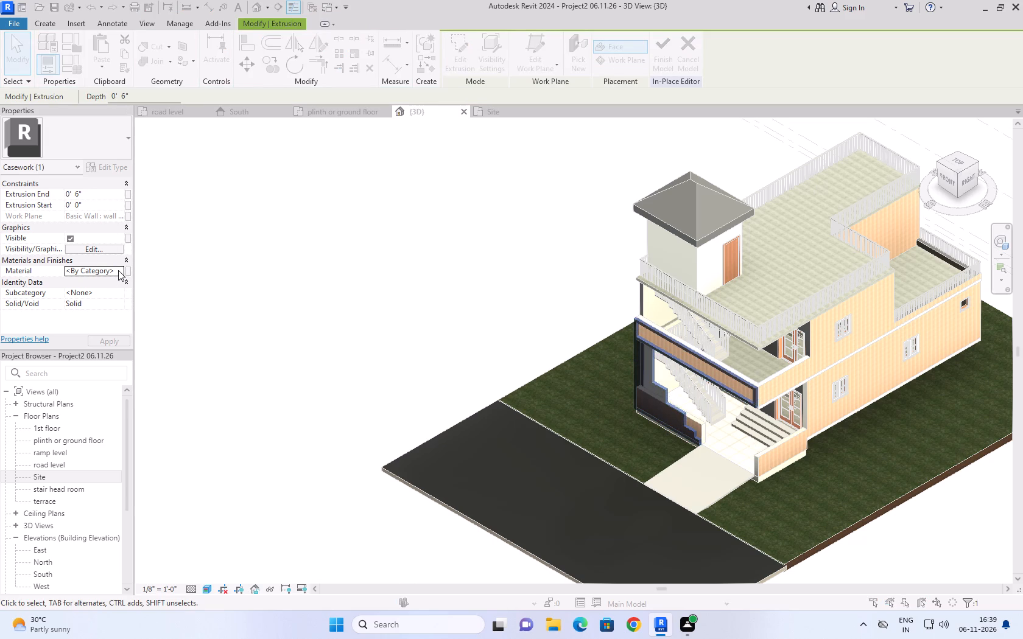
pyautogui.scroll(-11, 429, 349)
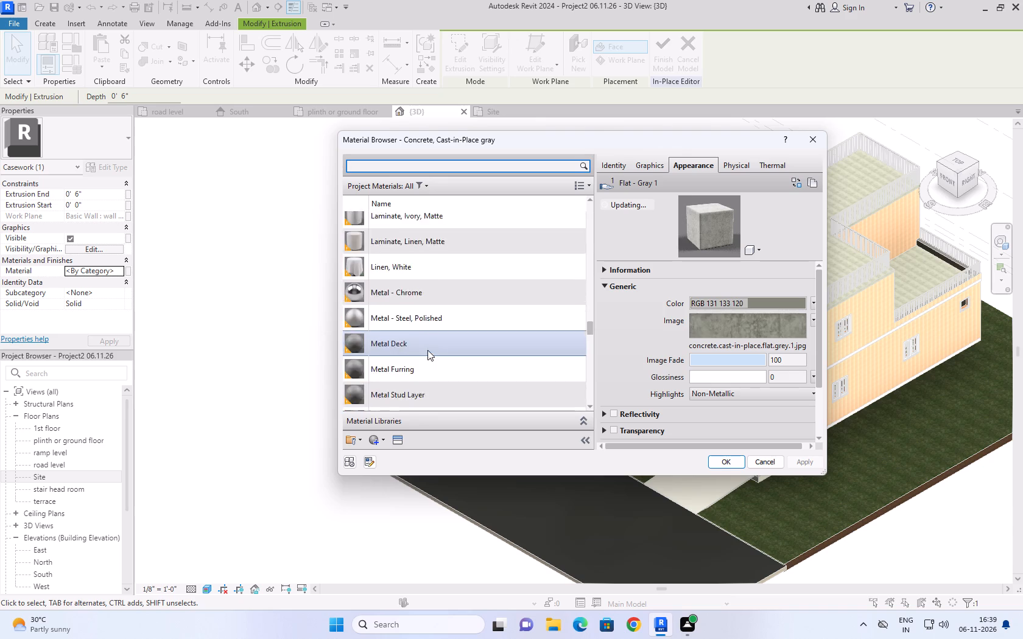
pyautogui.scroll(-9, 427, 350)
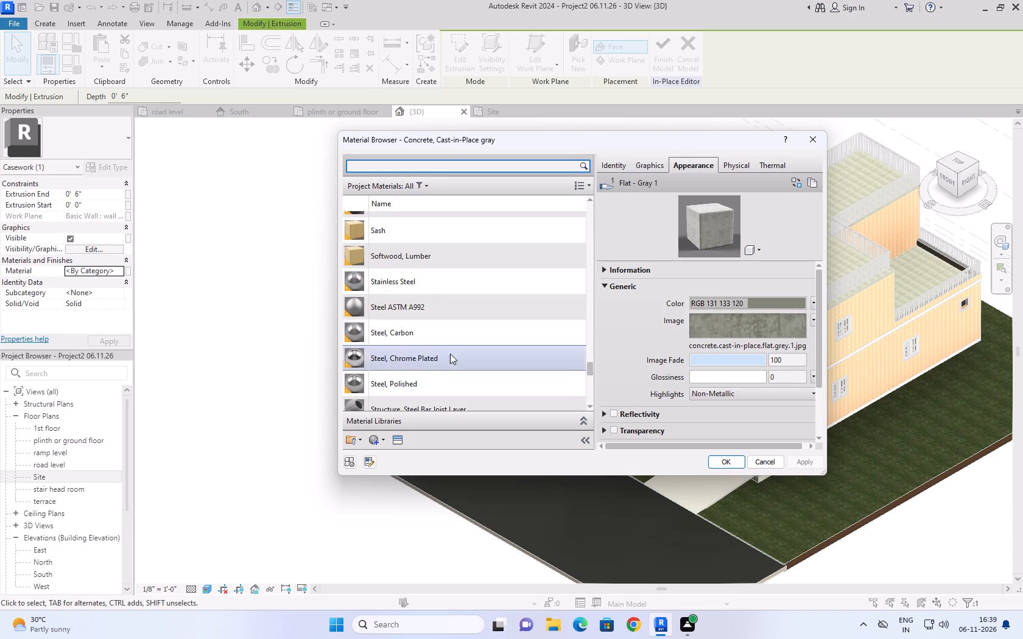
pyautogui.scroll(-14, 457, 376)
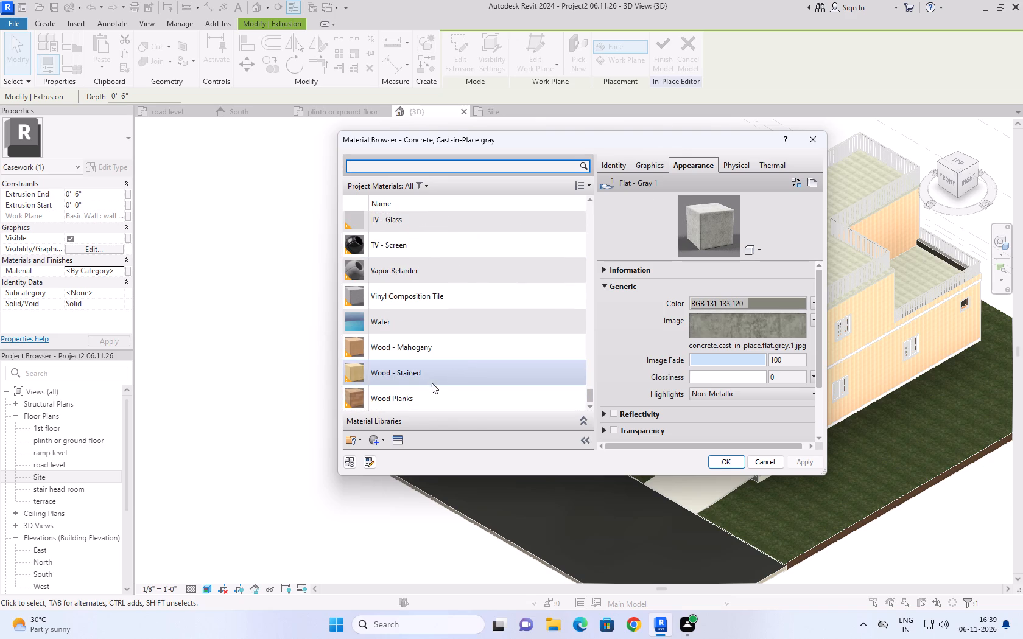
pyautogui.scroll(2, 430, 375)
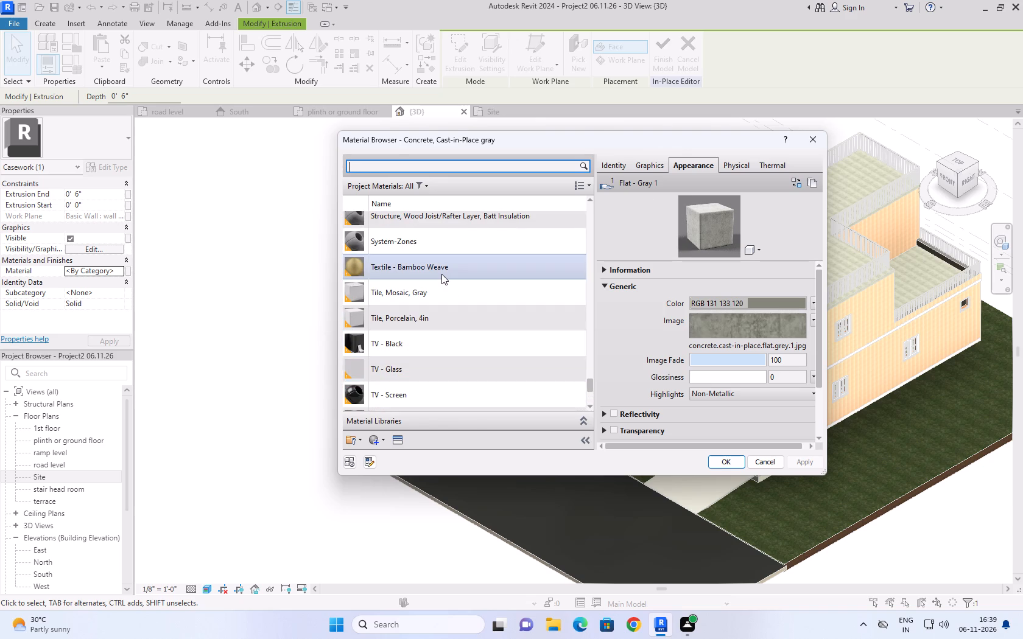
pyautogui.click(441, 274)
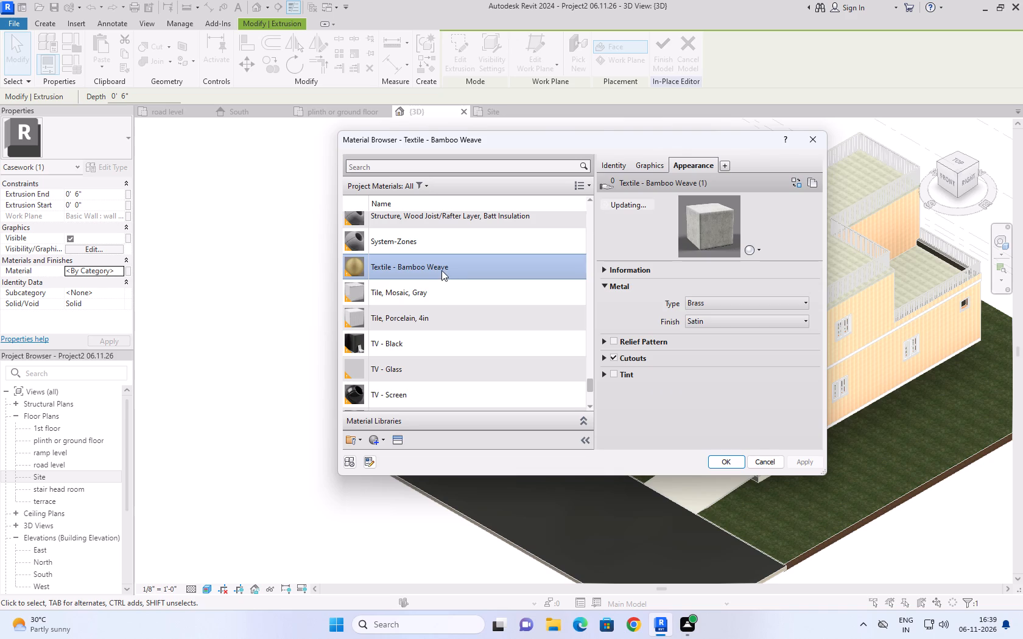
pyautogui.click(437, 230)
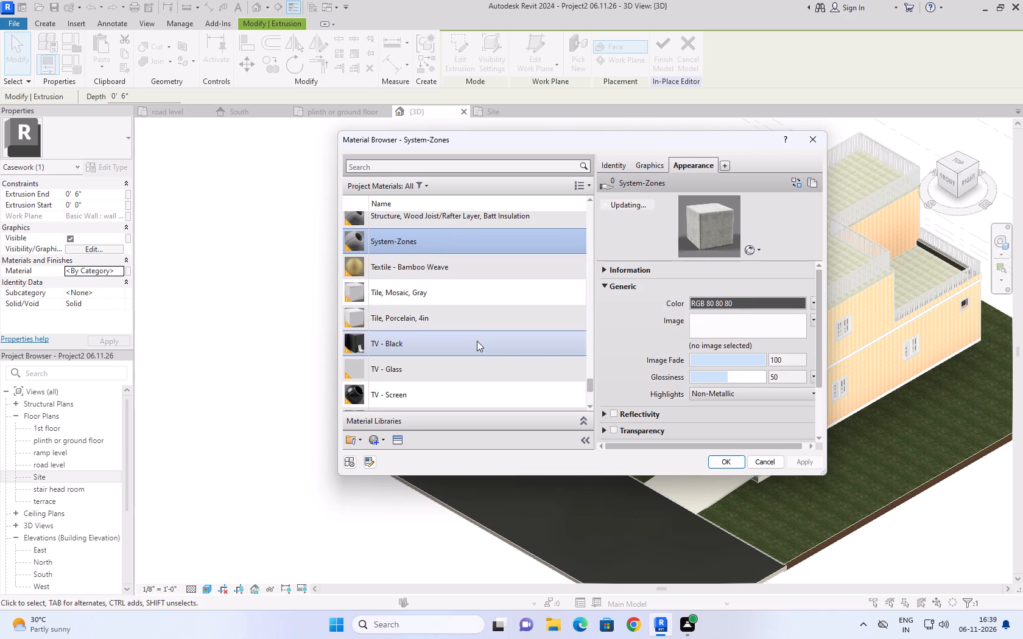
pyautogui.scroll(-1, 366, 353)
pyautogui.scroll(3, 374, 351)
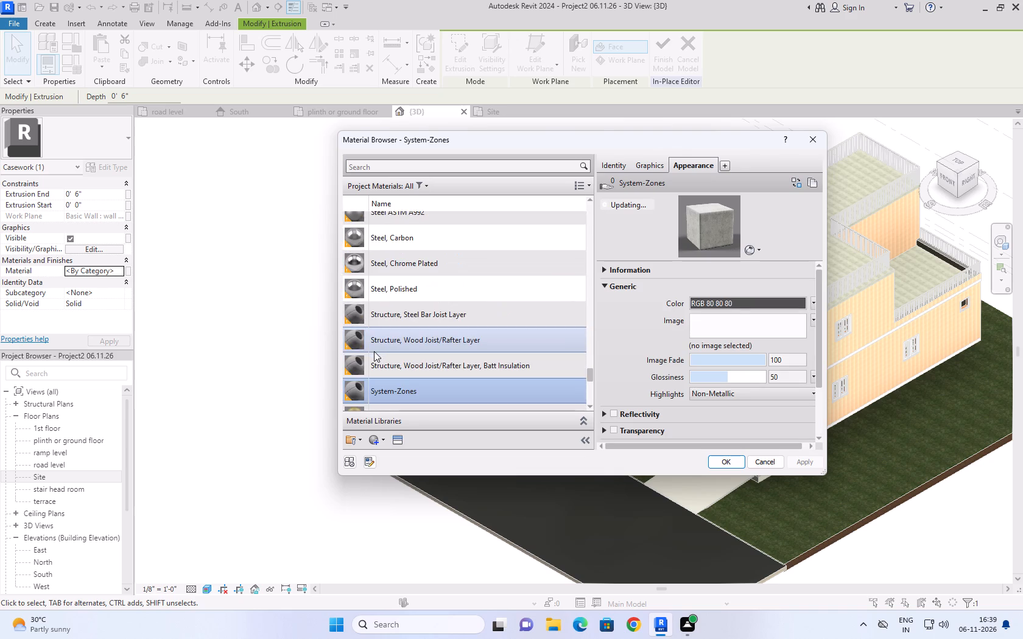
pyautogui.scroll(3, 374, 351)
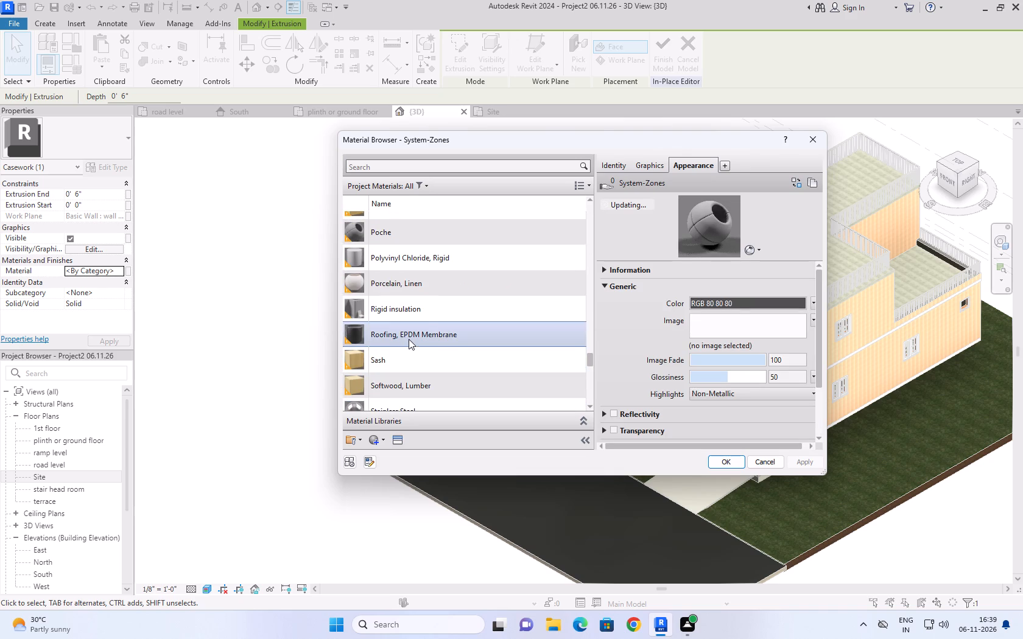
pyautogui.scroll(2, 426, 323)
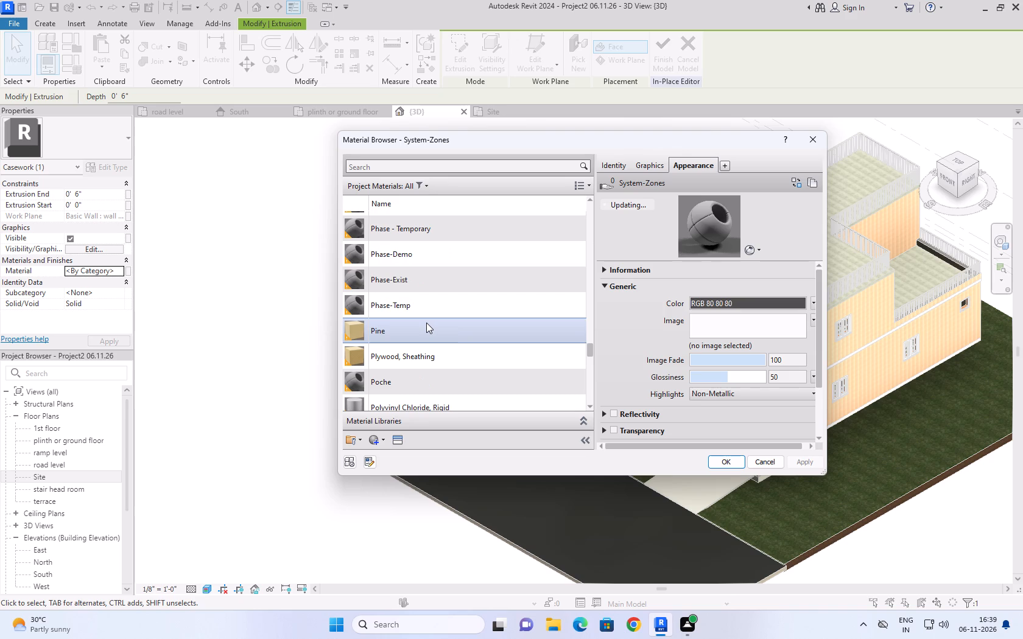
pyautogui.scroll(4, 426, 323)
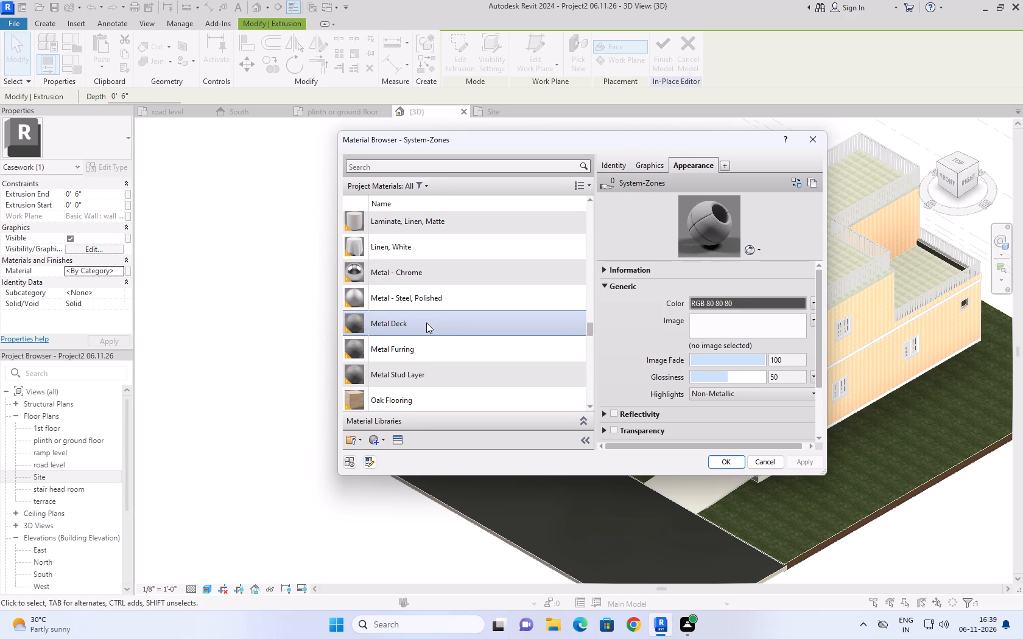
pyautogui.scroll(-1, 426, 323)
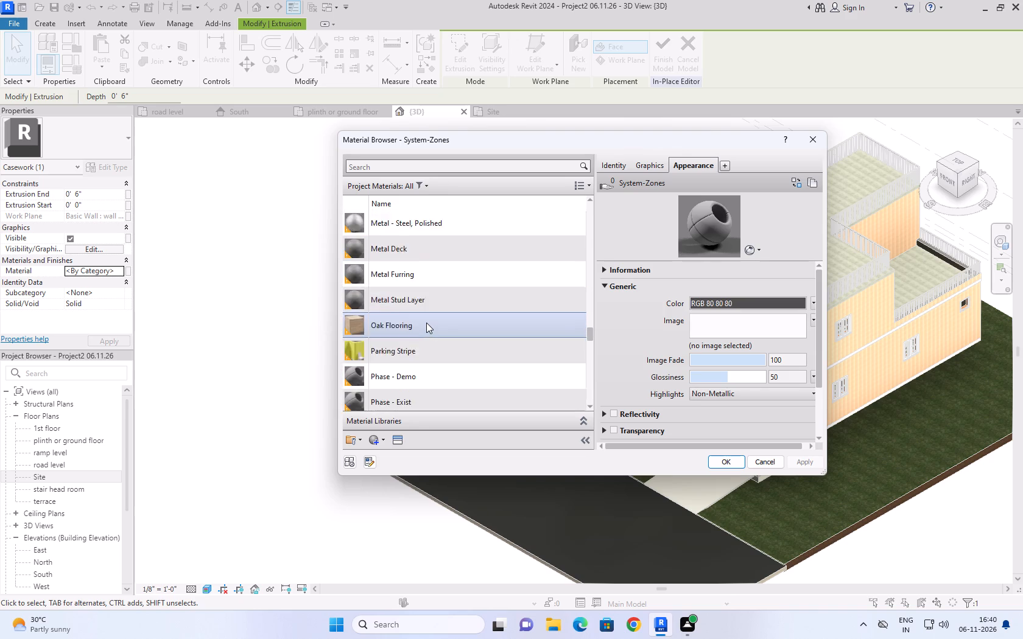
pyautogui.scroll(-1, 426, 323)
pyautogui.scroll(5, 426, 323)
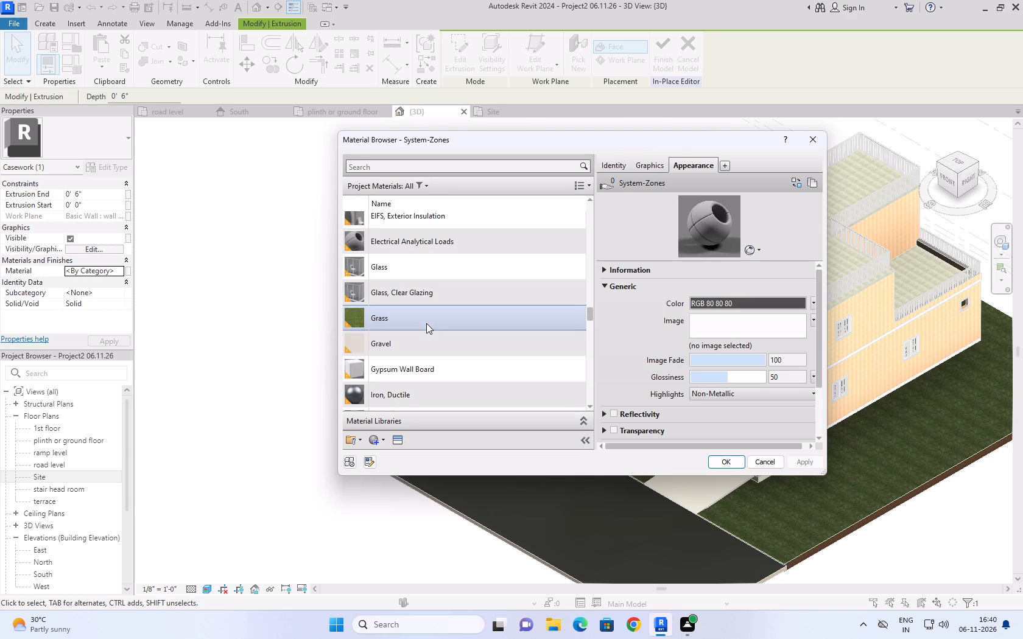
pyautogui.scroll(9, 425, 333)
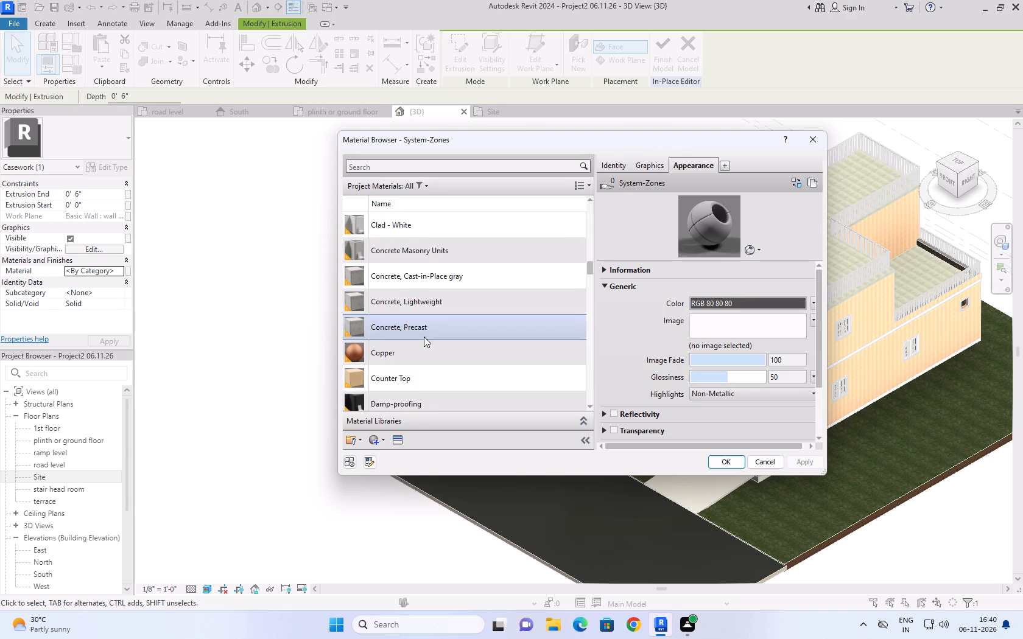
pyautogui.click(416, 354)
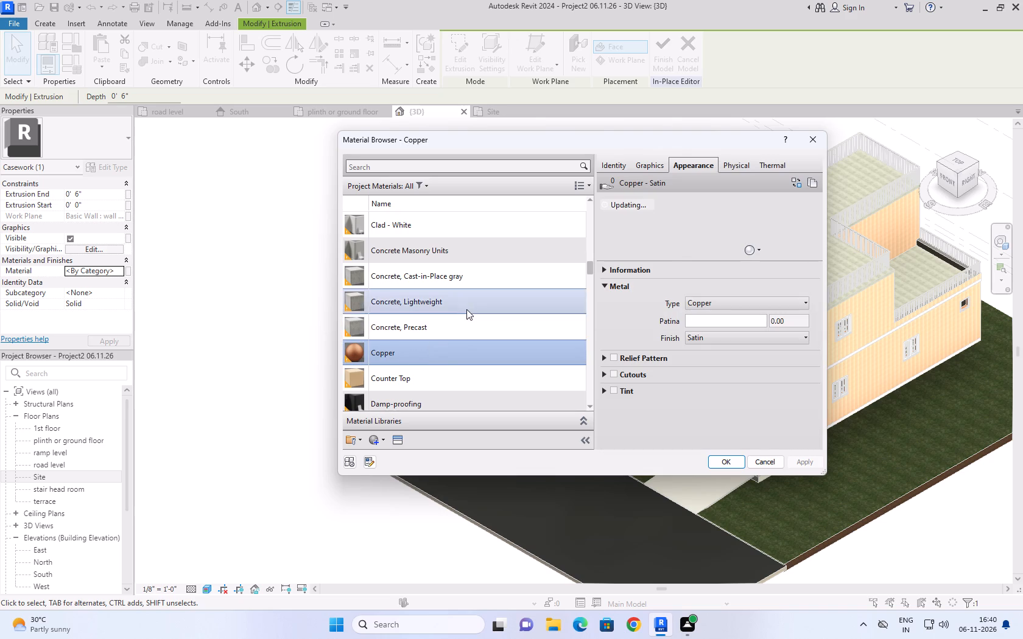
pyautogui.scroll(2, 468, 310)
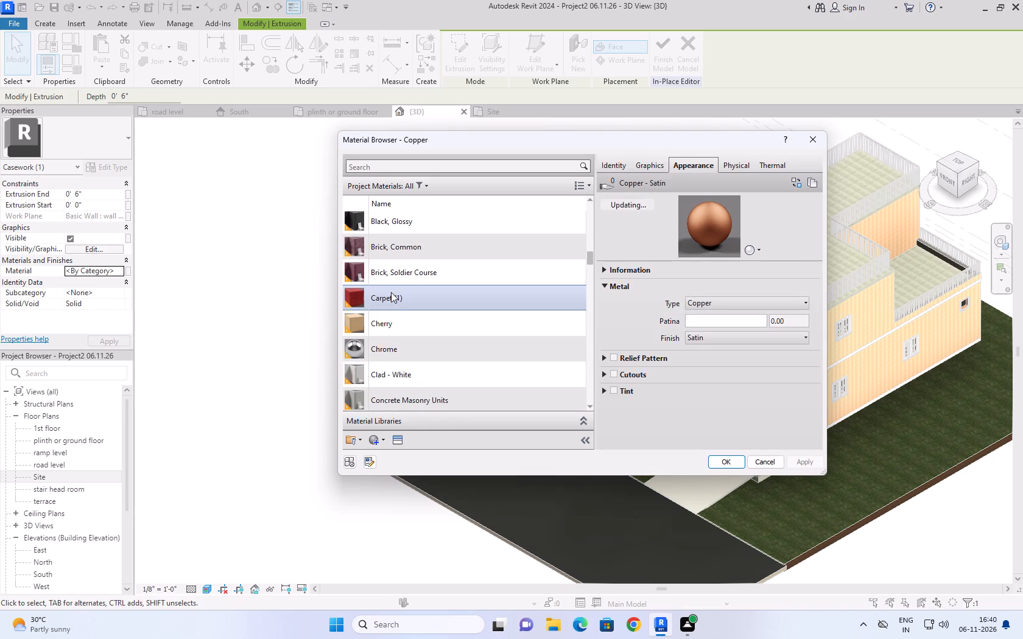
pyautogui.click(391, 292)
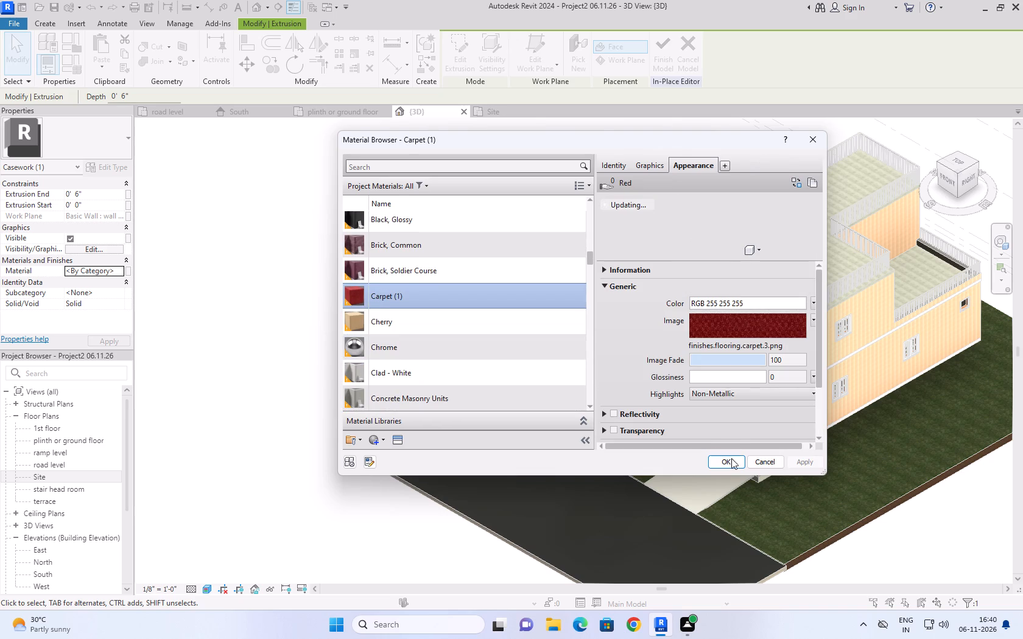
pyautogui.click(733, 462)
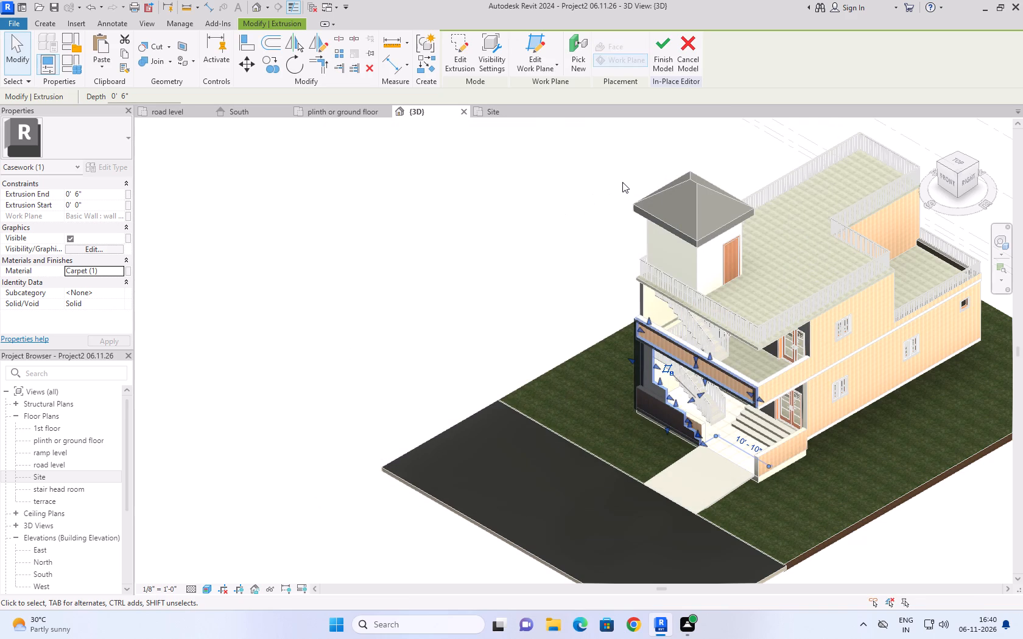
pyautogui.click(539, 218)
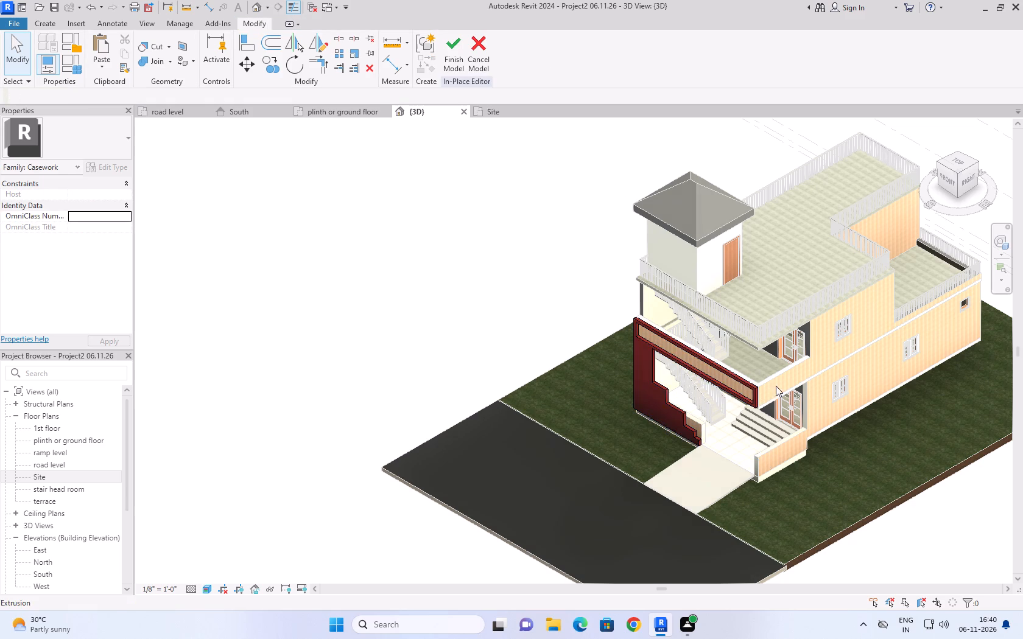
# Set the material of the stepped front frame's extrusion to Birch and check it against the whole facade.
pyautogui.scroll(7, 803, 407)
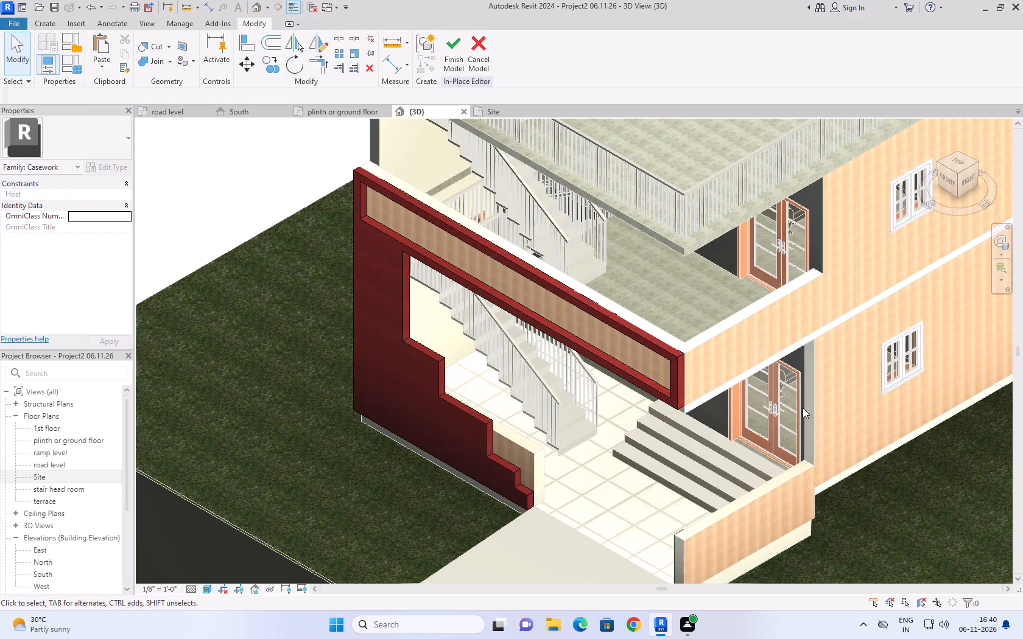
pyautogui.click(501, 299)
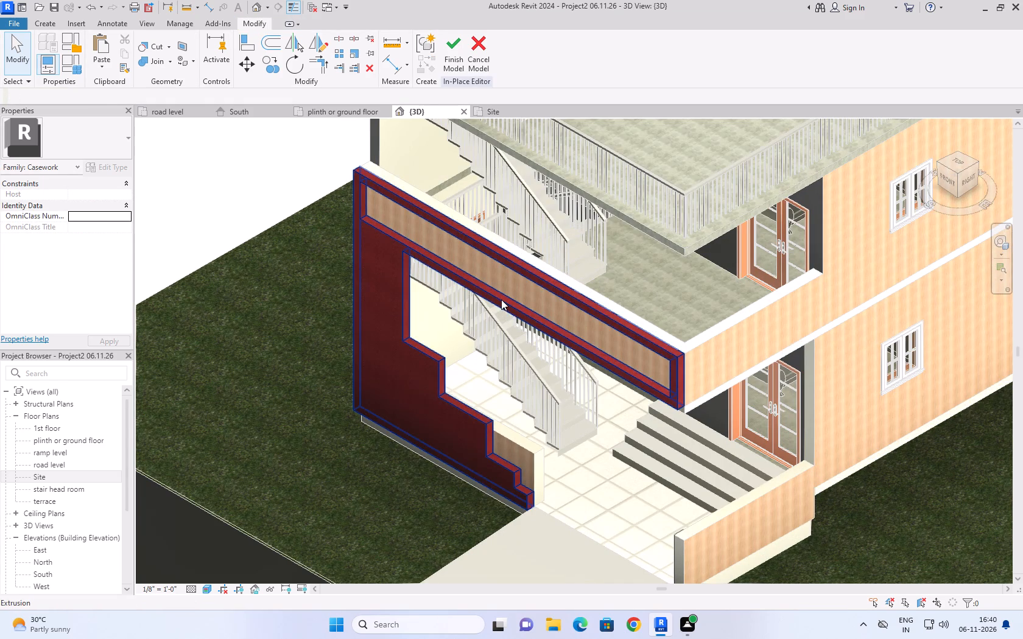
pyautogui.click(113, 272)
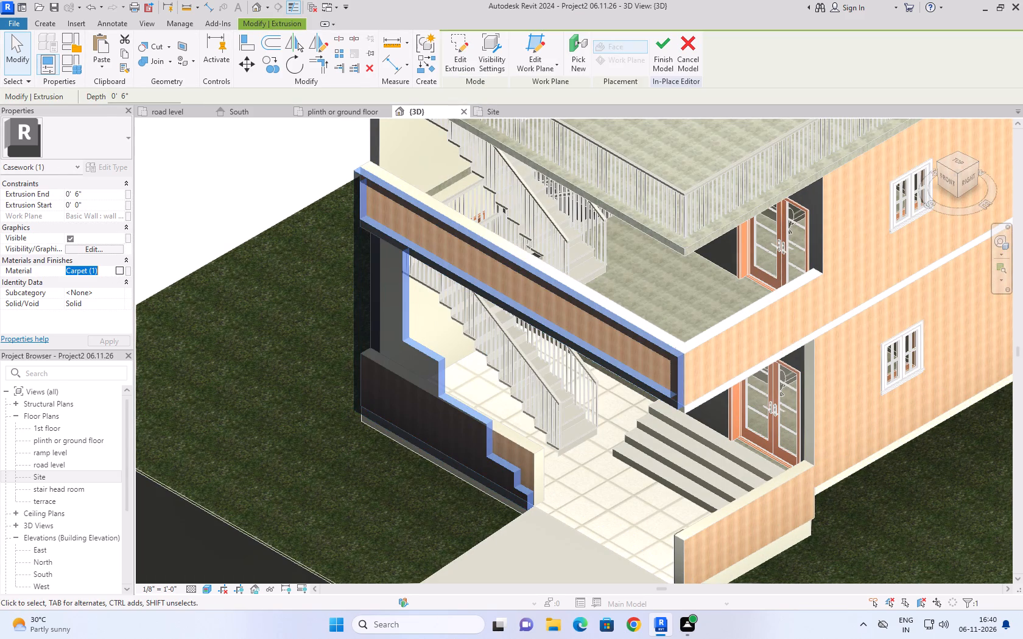
pyautogui.click(116, 267)
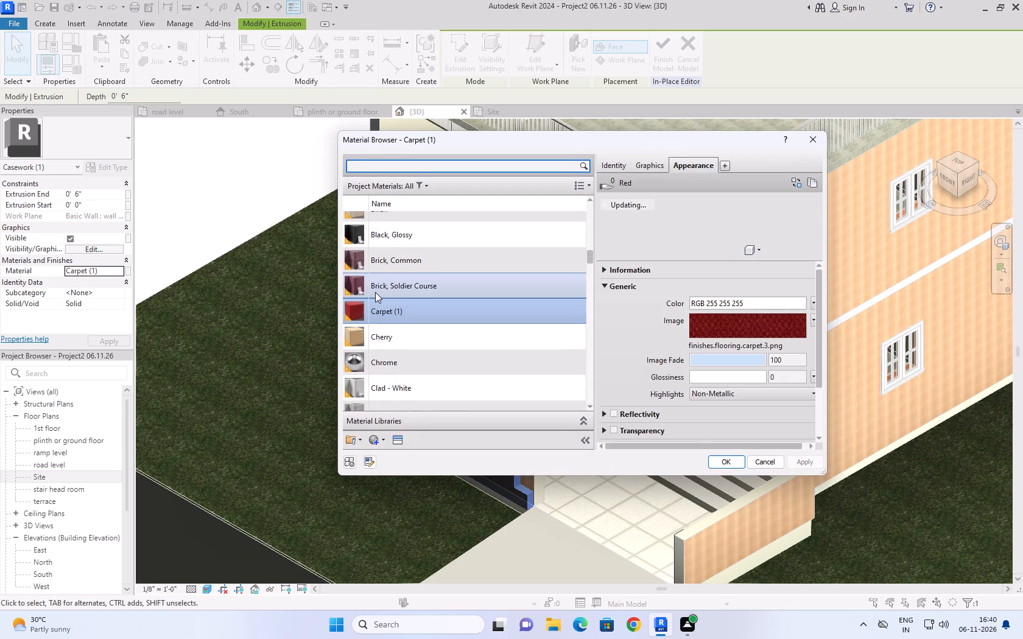
pyautogui.scroll(3, 375, 292)
pyautogui.scroll(-2, 375, 292)
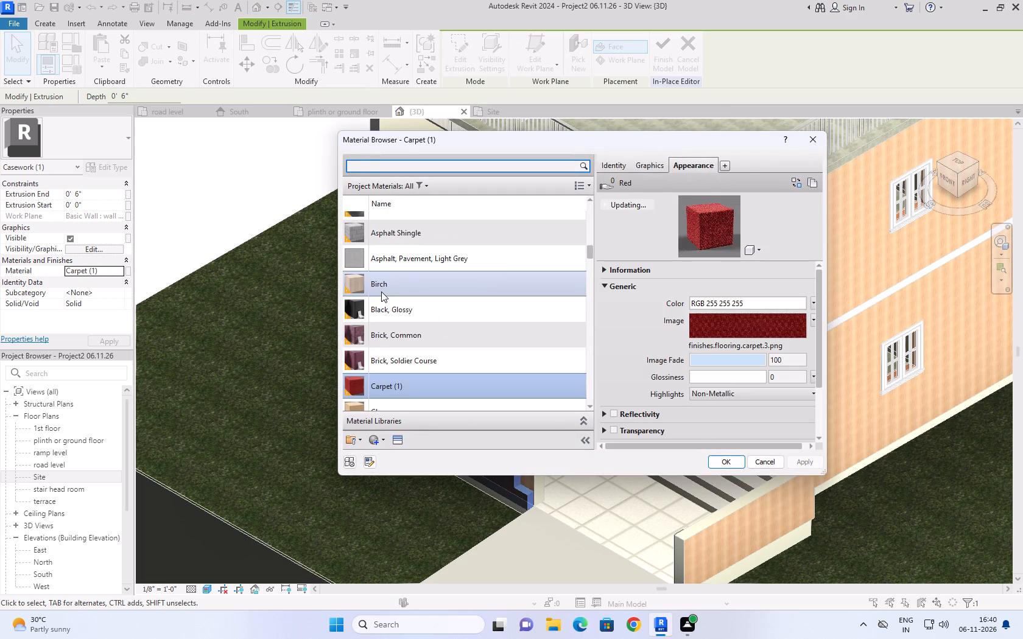
pyautogui.click(381, 292)
pyautogui.click(730, 462)
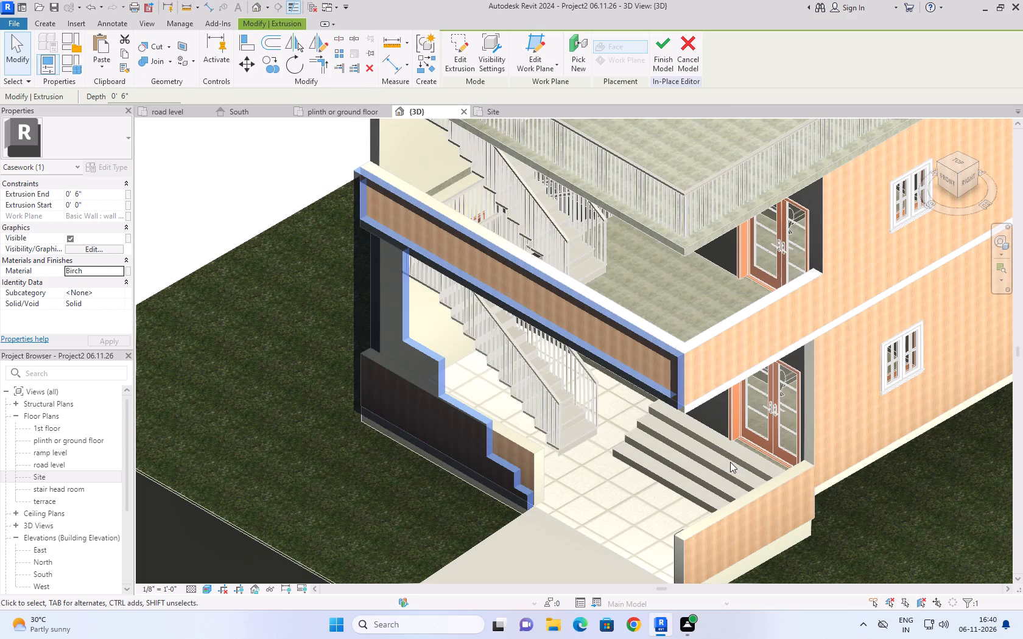
pyautogui.click(241, 184)
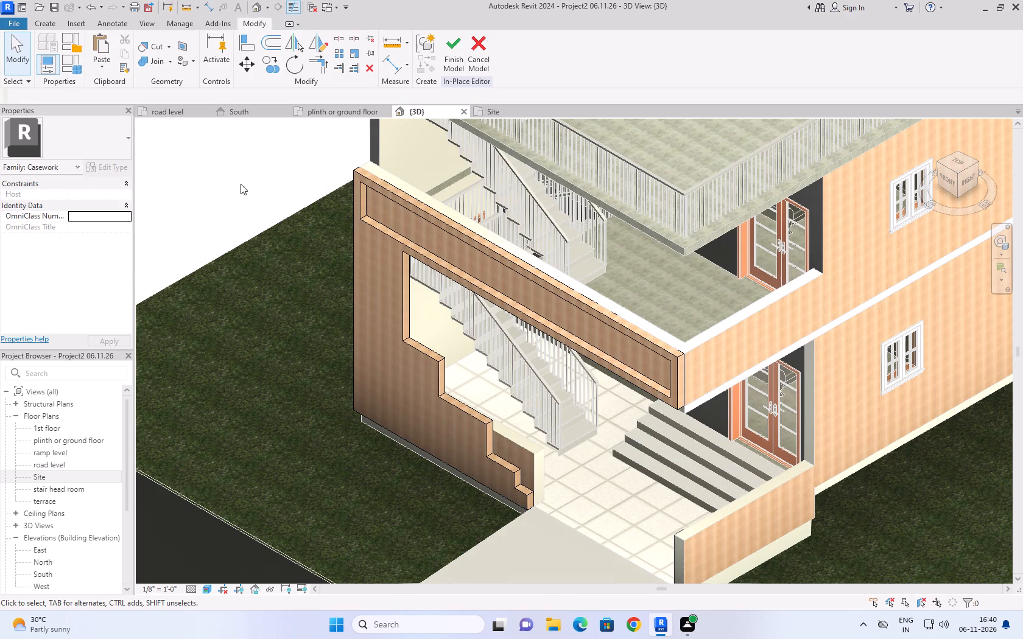
pyautogui.scroll(-3, 242, 183)
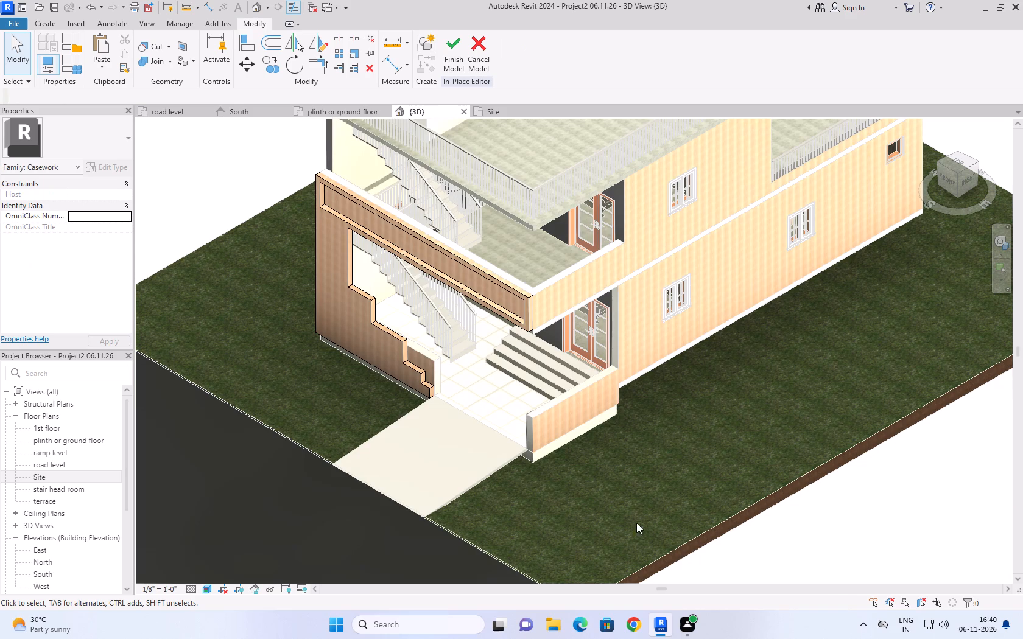
pyautogui.scroll(-3, 835, 578)
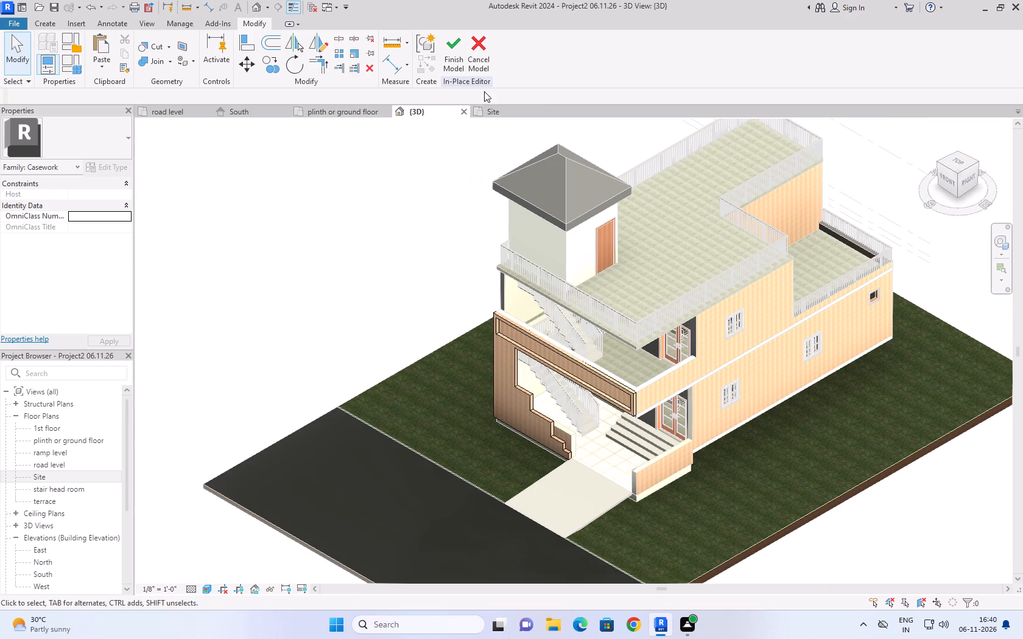
# Finish the in-place editing of the front frame and save the project.
pyautogui.click(457, 55)
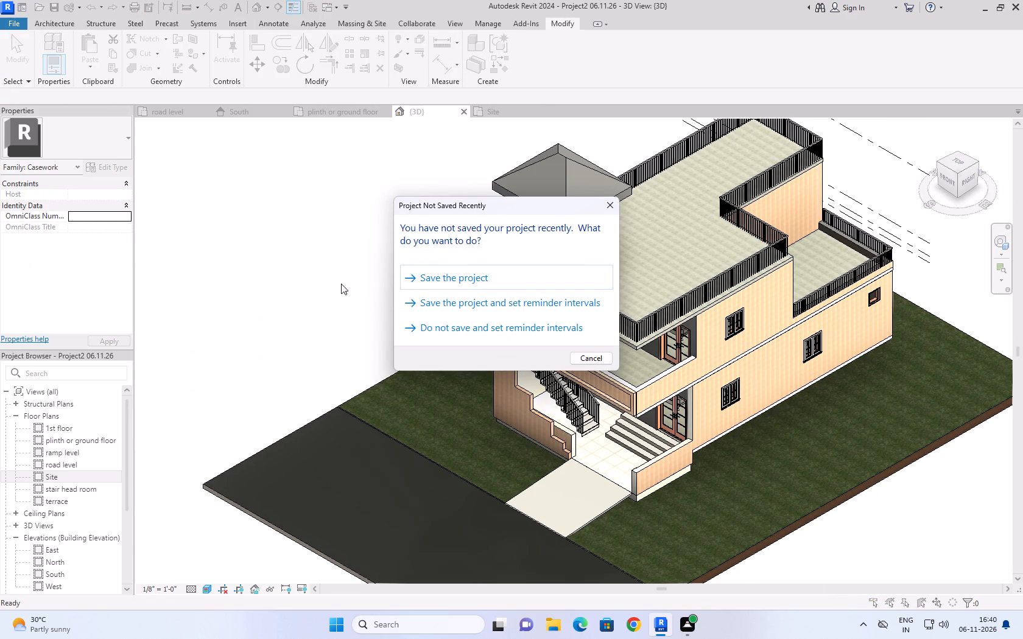
pyautogui.click(434, 276)
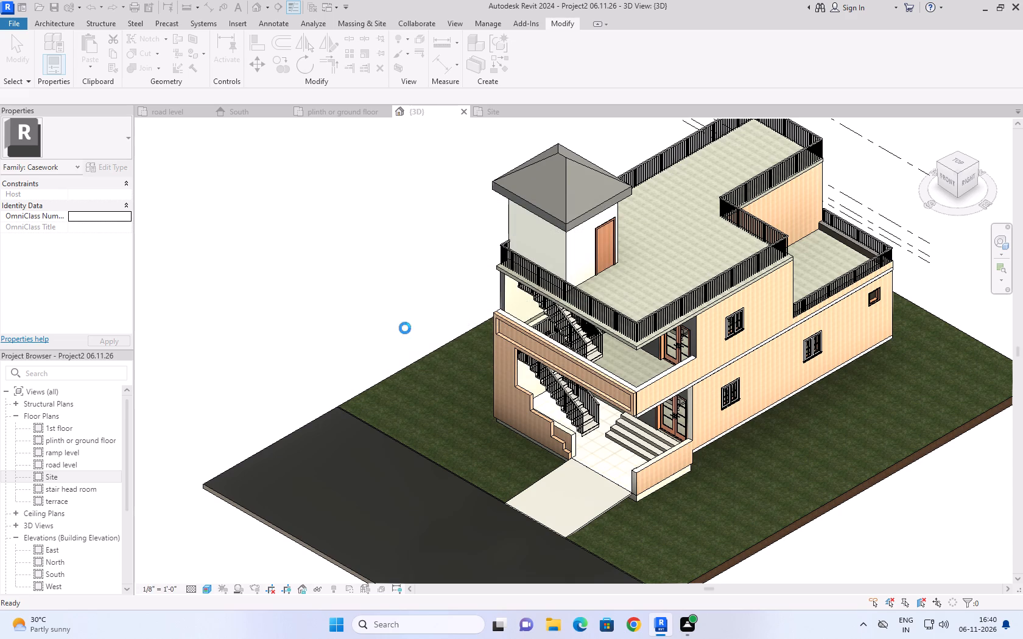
pyautogui.scroll(-3, 403, 234)
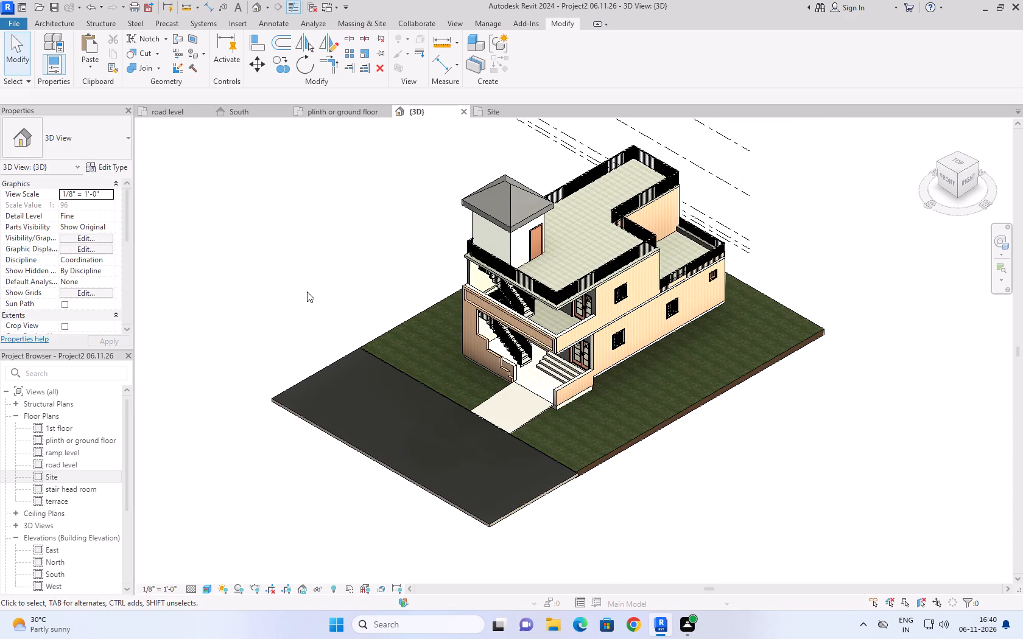
pyautogui.scroll(1, 307, 291)
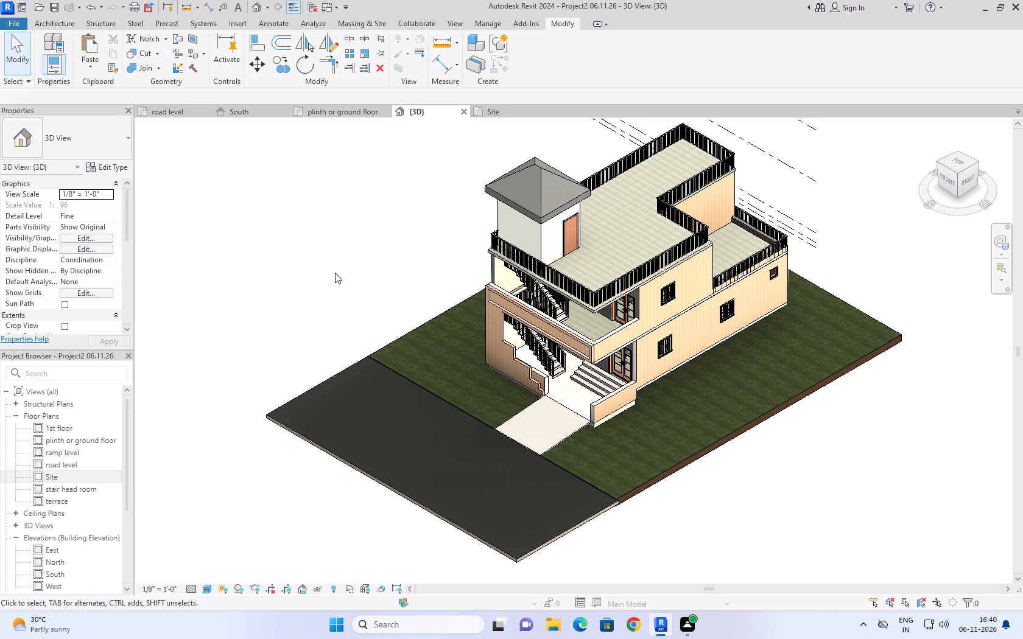
# In the plinth or ground floor plan, draw two collinear 9" walls, each about 6' long, along the road strip's centre from its west edge.
pyautogui.click(353, 122)
pyautogui.click(351, 117)
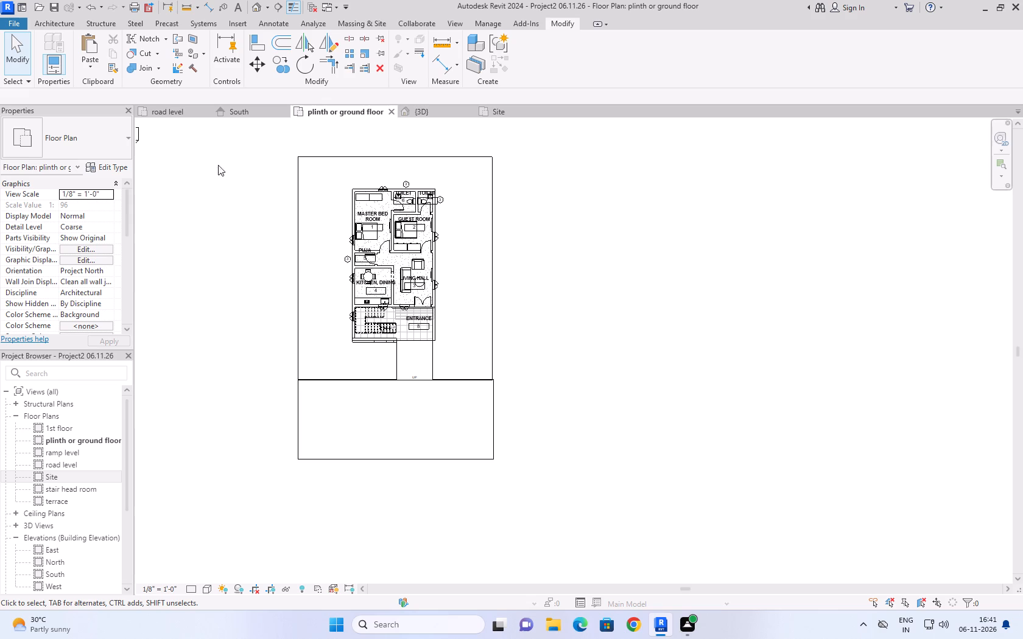
pyautogui.click(55, 19)
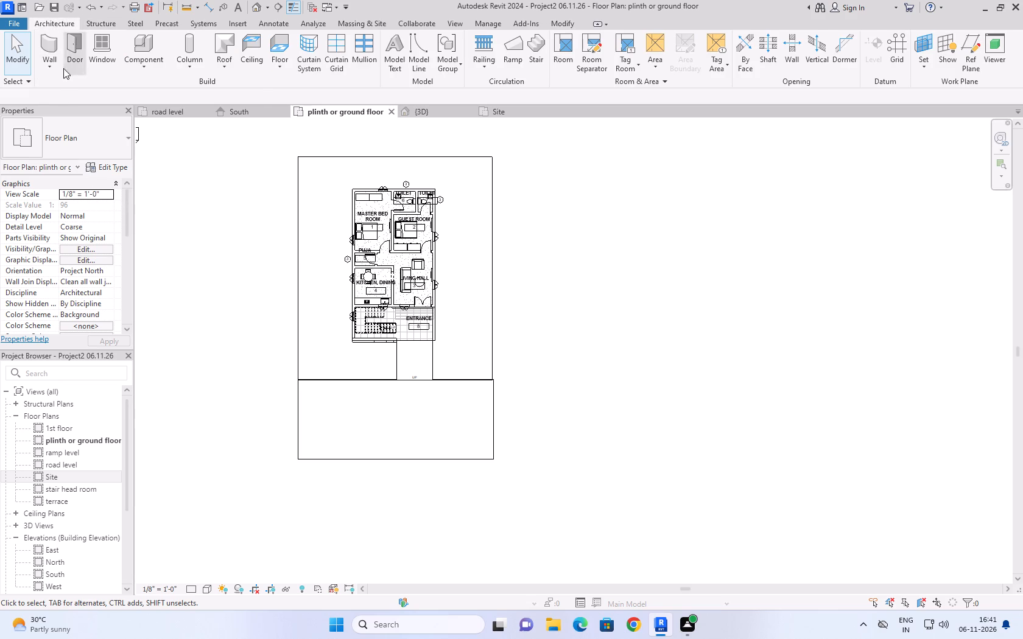
pyautogui.click(54, 43)
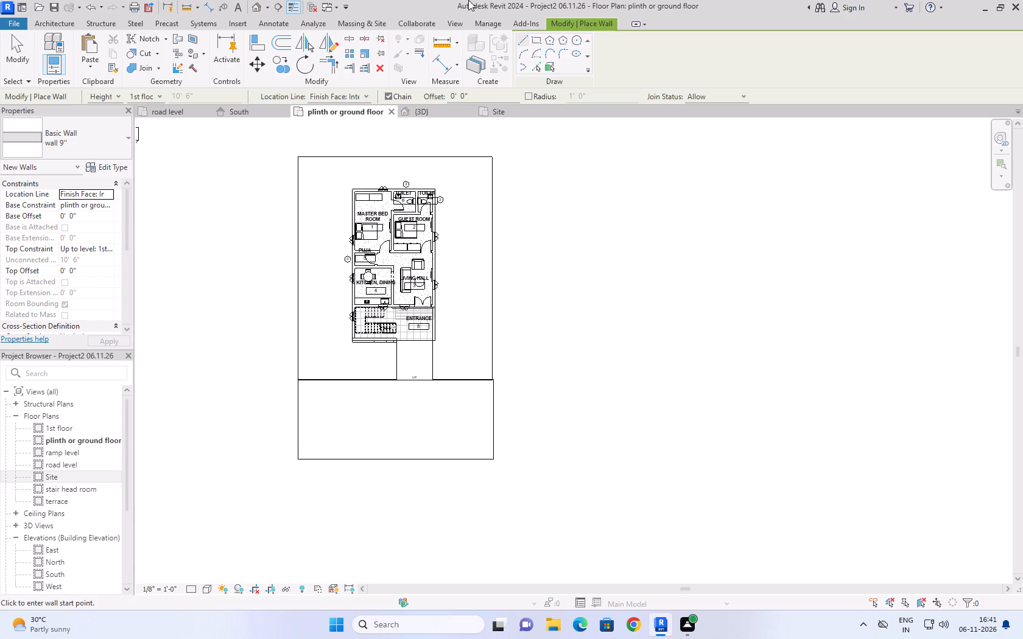
pyautogui.click(524, 39)
pyautogui.click(68, 24)
pyautogui.click(41, 42)
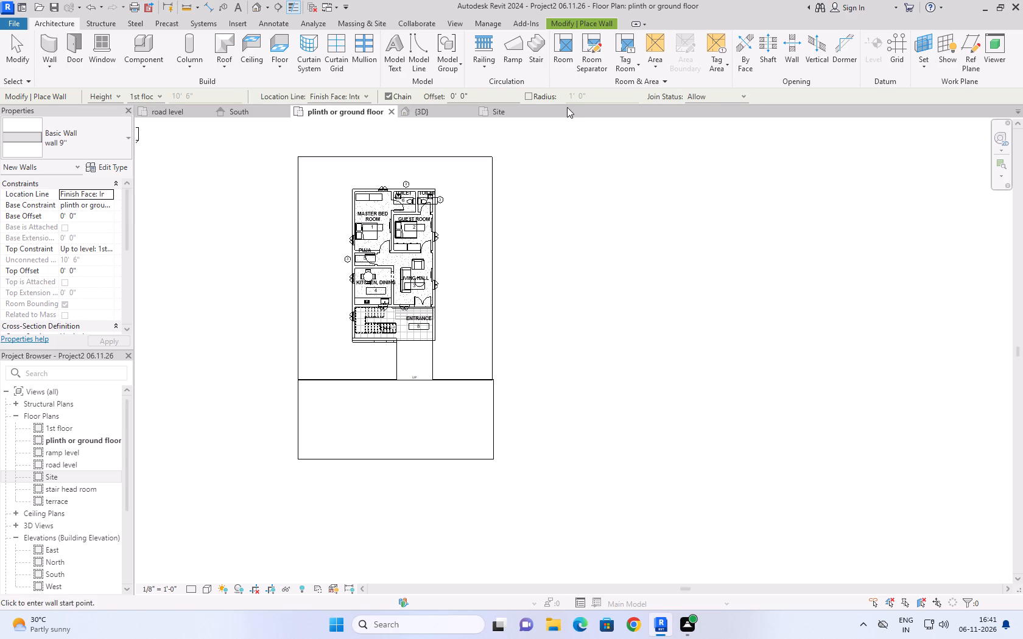
pyautogui.click(298, 422)
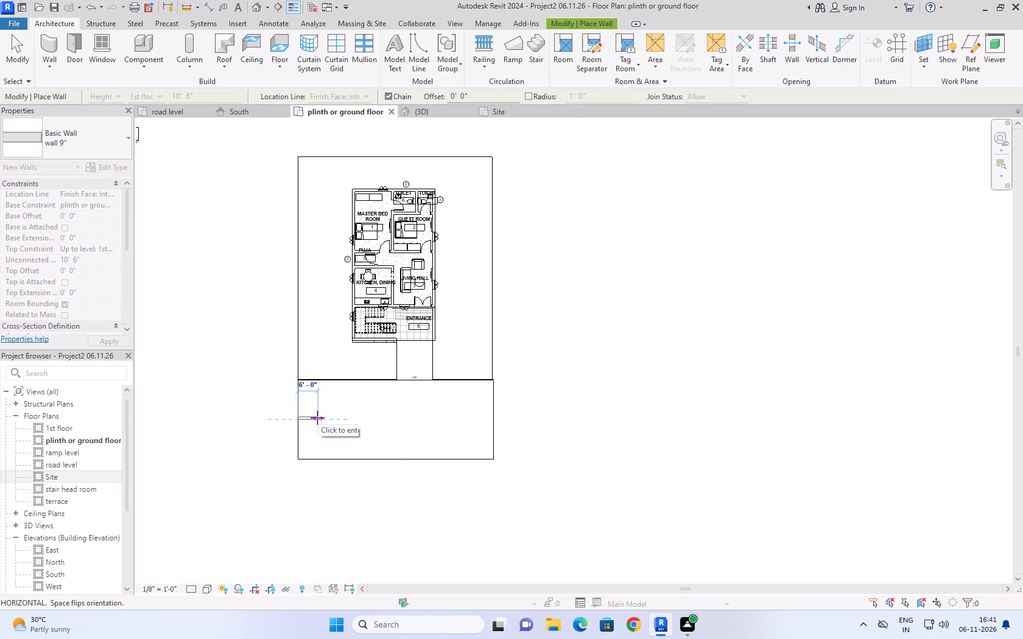
pyautogui.click(317, 417)
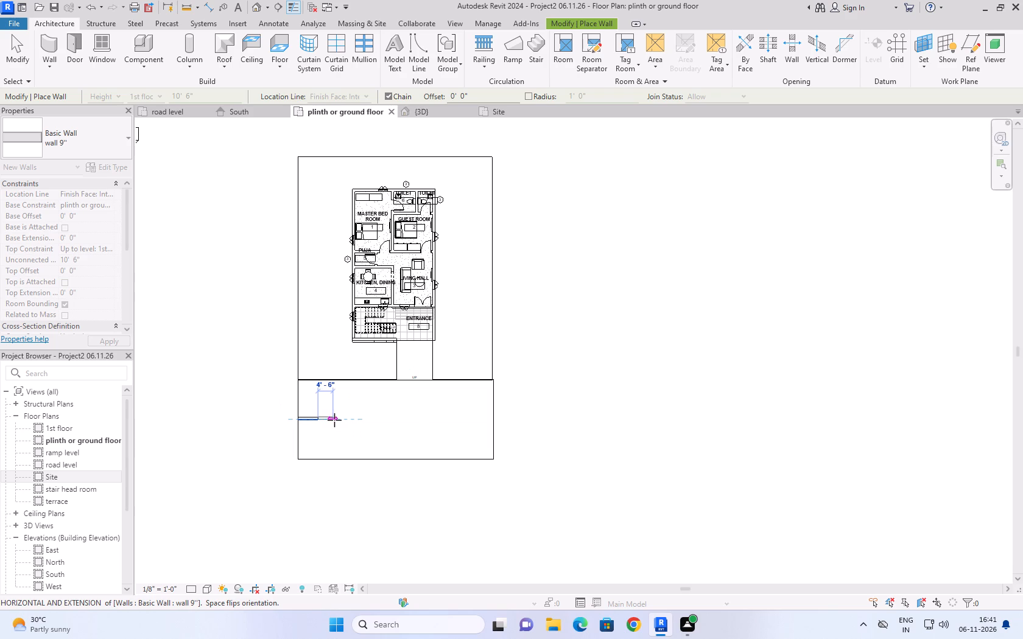
pyautogui.press('Escape')
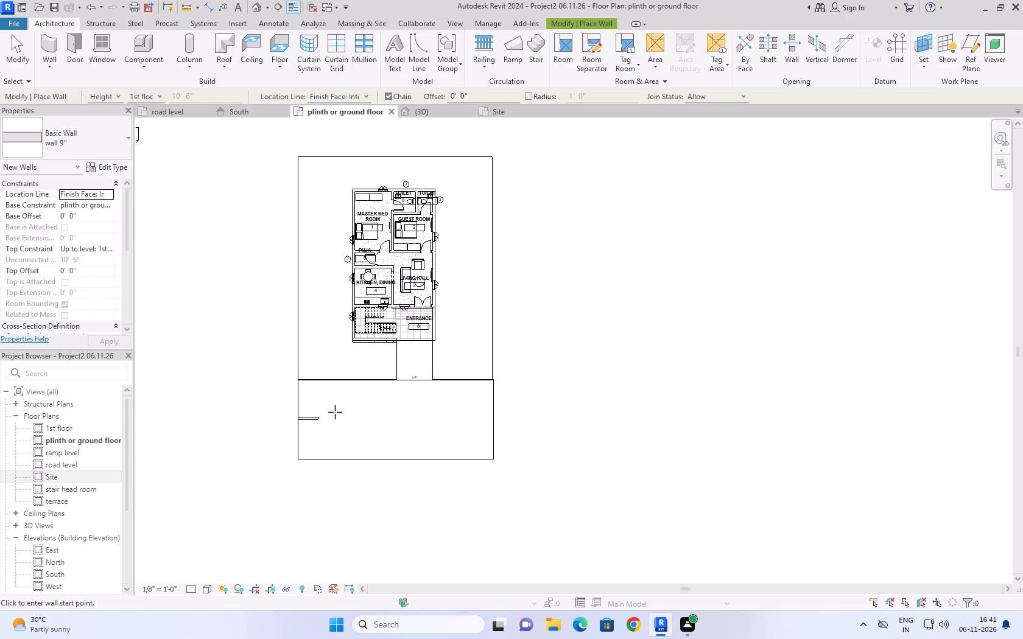
pyautogui.click(332, 420)
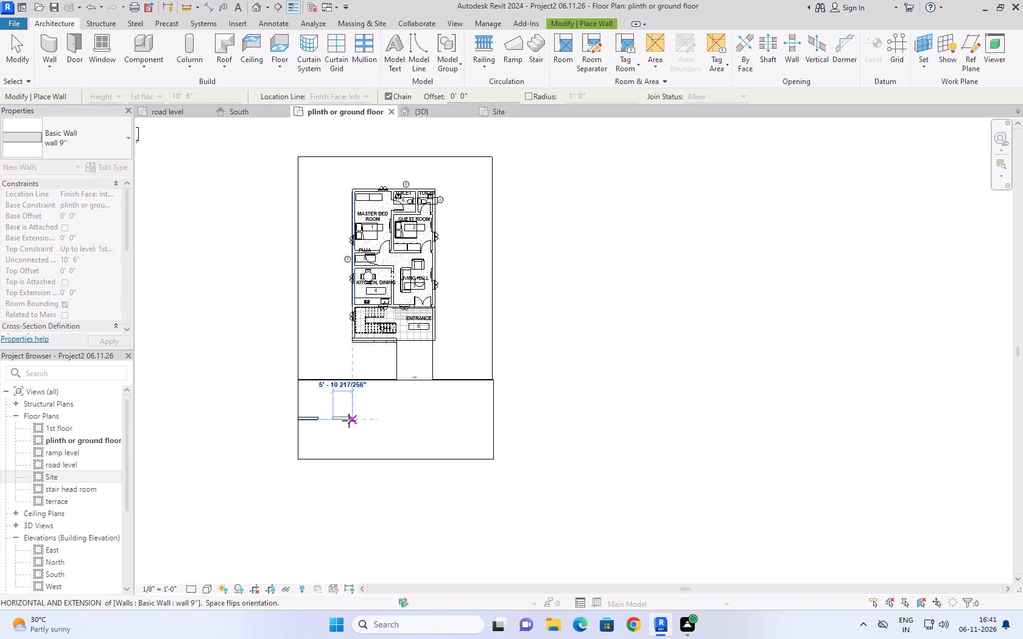
pyautogui.click(353, 422)
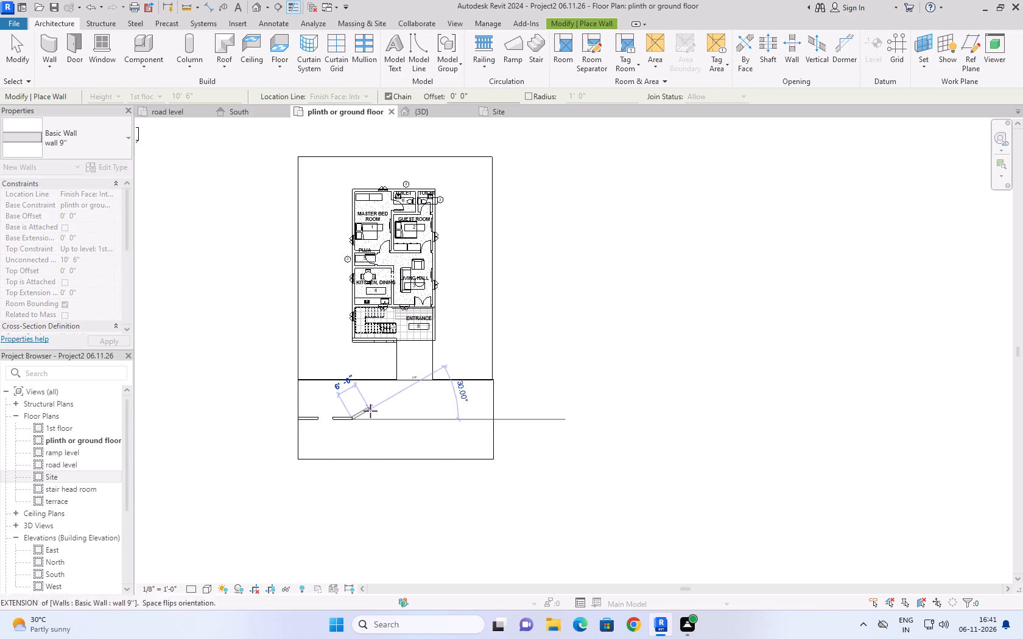
pyautogui.press('Escape')
# In the 3D view, set the road-edge wall's top constraint to Unconnected with a height of 2'.
pyautogui.click(421, 112)
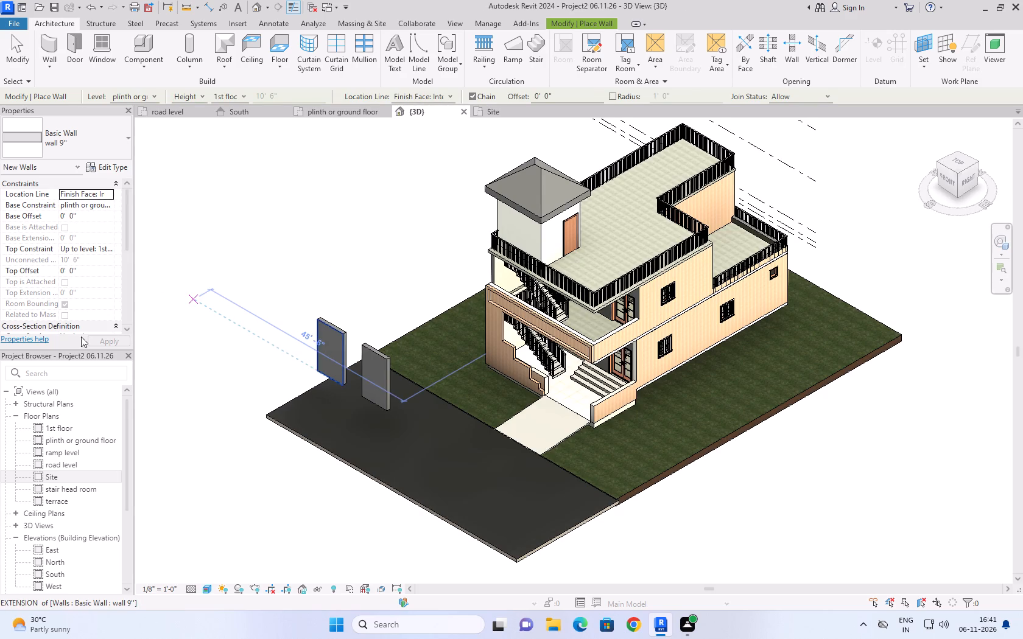
pyautogui.press('Escape')
pyautogui.click(330, 331)
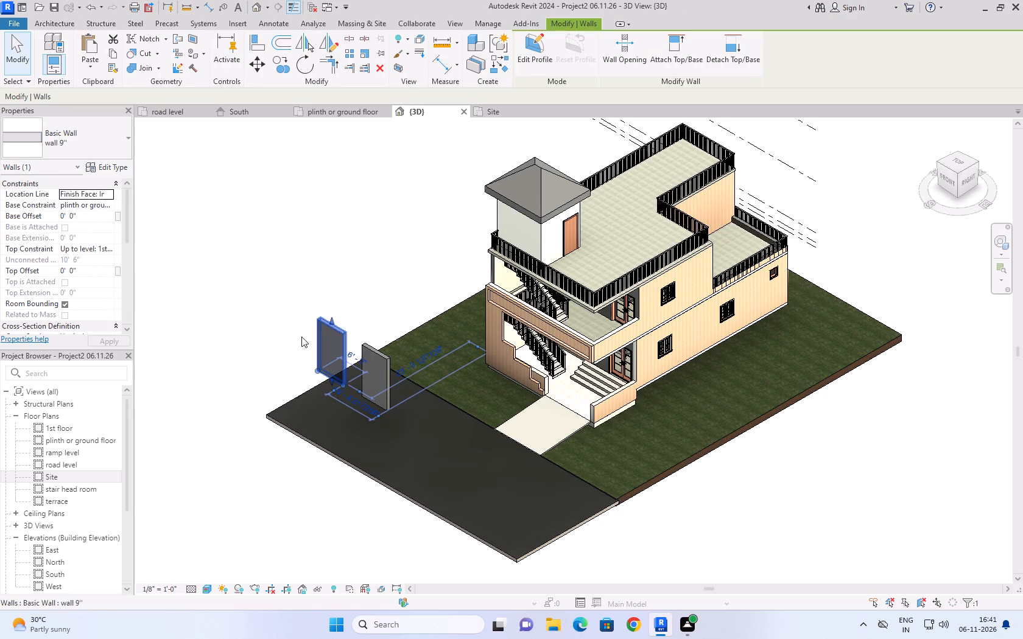
pyautogui.scroll(-10, 96, 290)
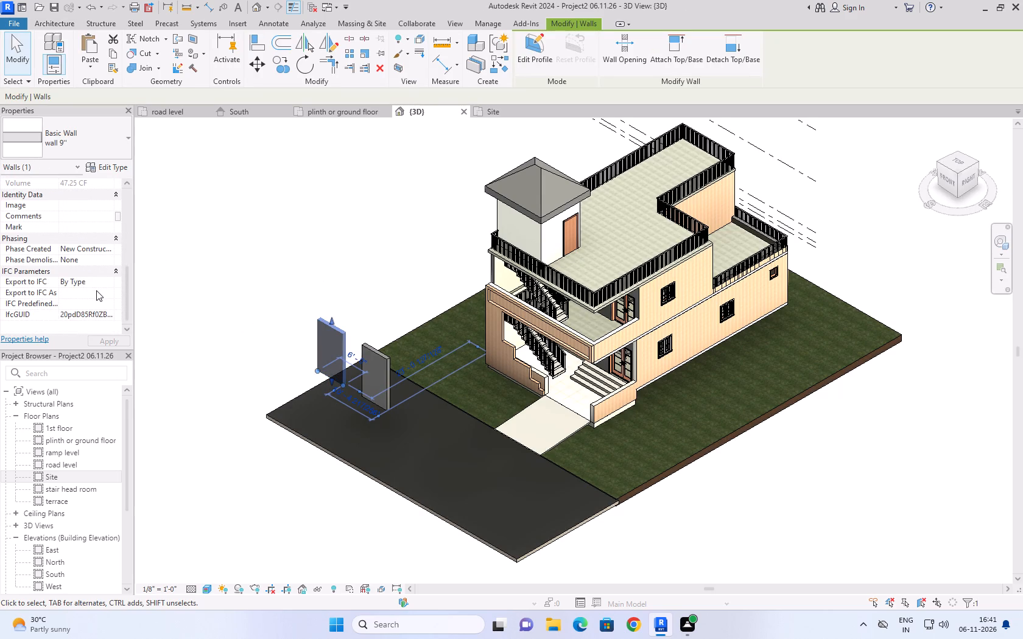
pyautogui.scroll(-2, 96, 290)
pyautogui.scroll(6, 96, 290)
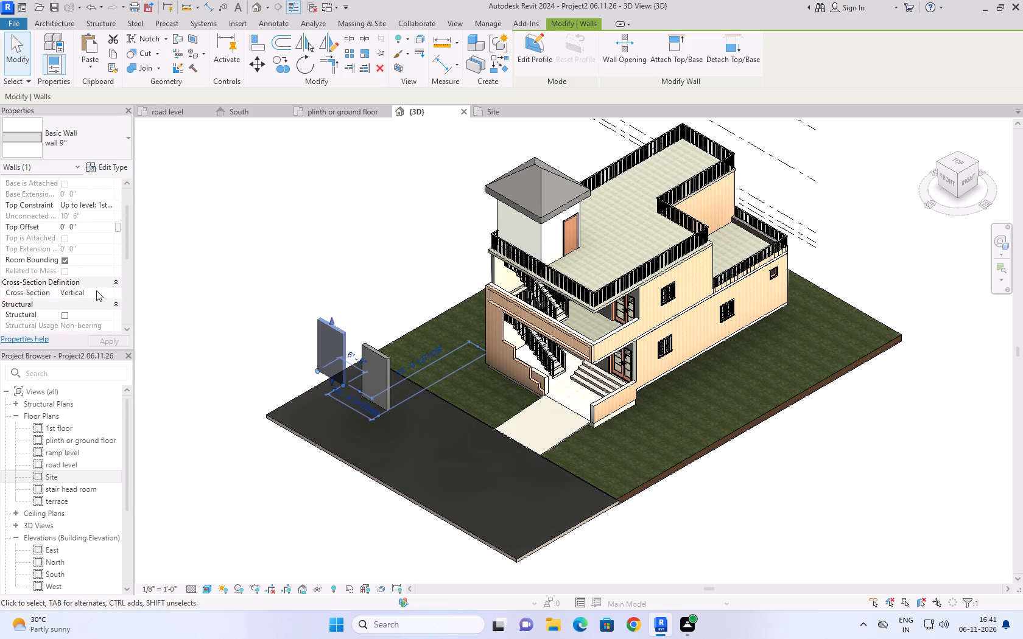
pyautogui.scroll(1, 96, 290)
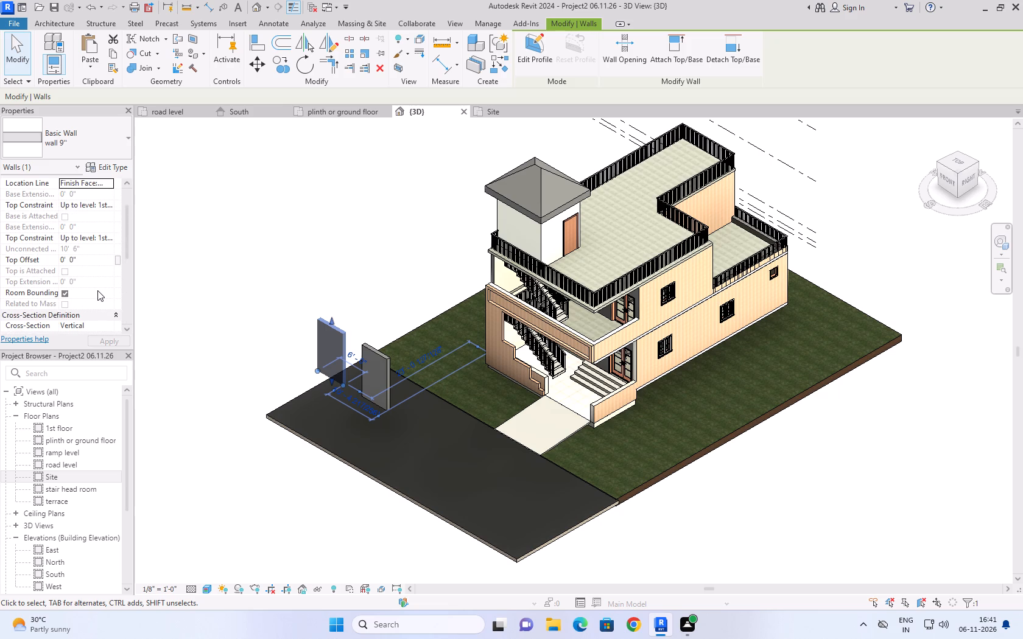
pyautogui.scroll(5, 97, 290)
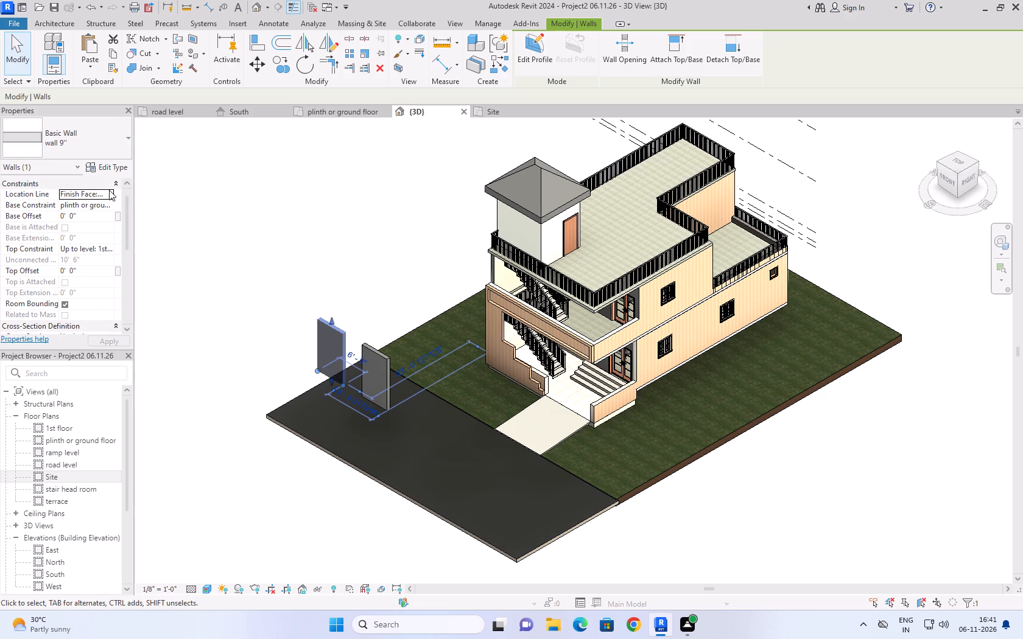
pyautogui.click(110, 247)
pyautogui.scroll(3, 105, 258)
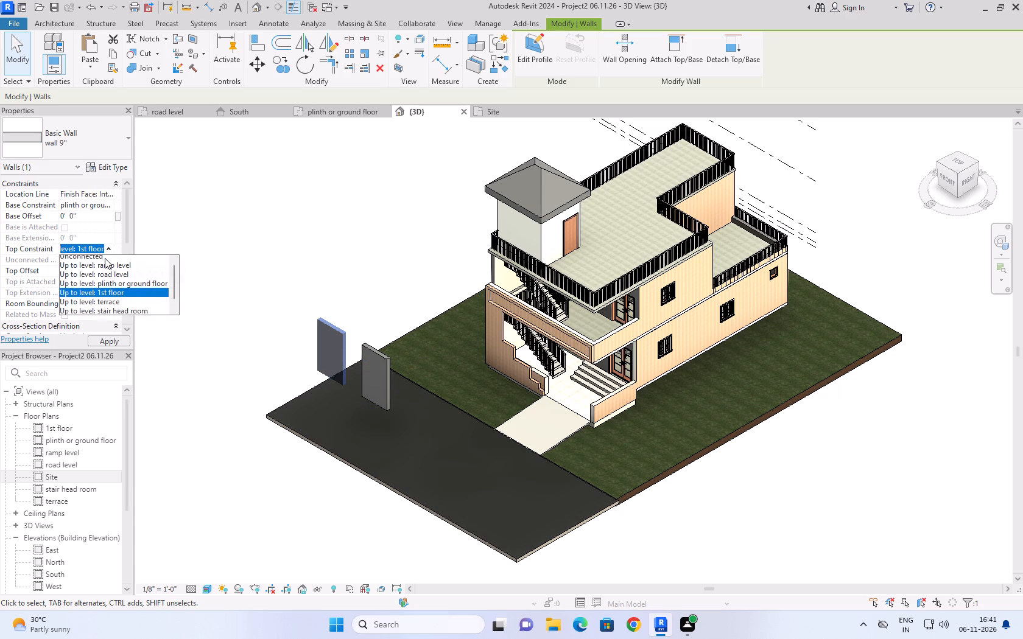
pyautogui.click(105, 258)
pyautogui.click(105, 258)
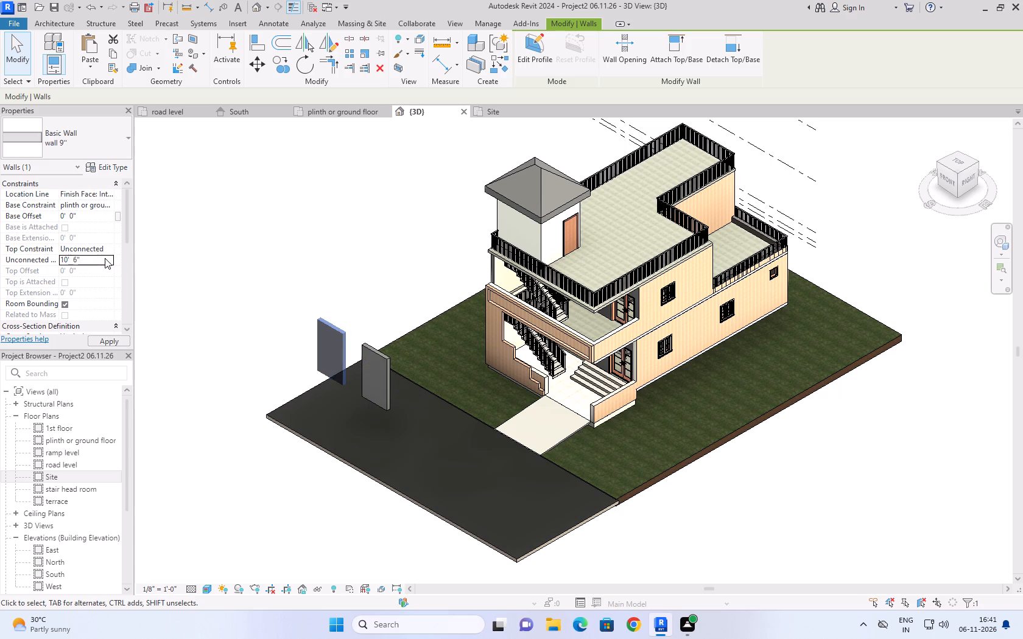
pyautogui.write("2'")
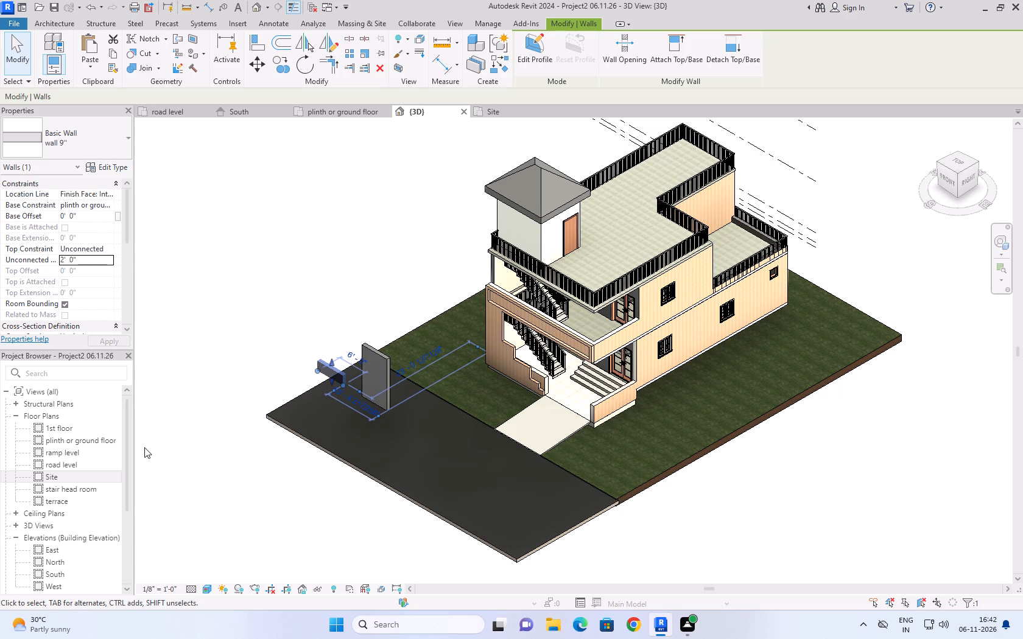
pyautogui.click(337, 500)
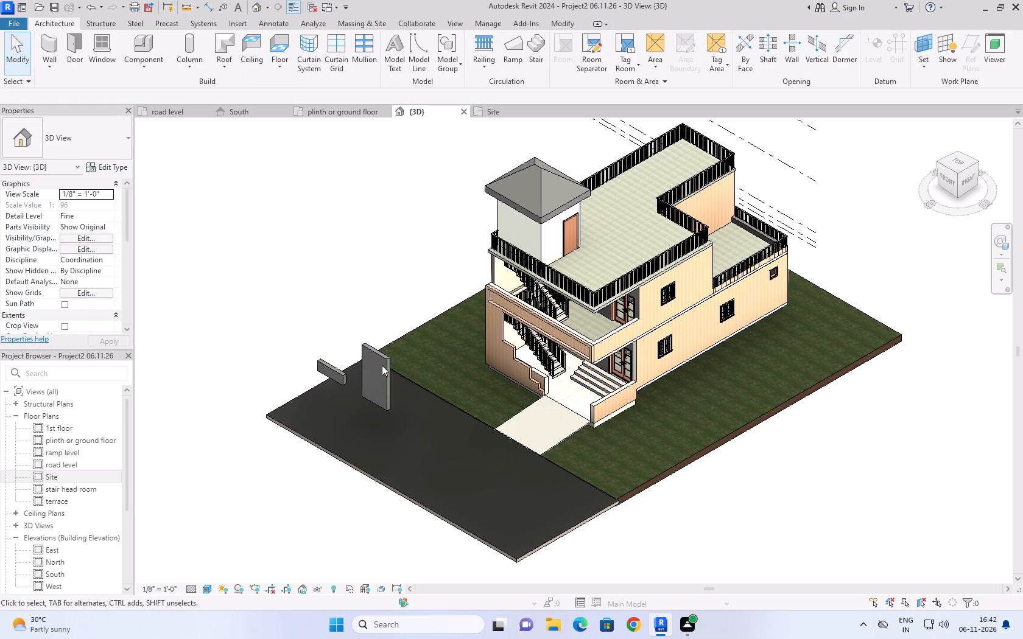
# Set the second road wall's top constraint to Unconnected with a height of 2'.
pyautogui.click(386, 356)
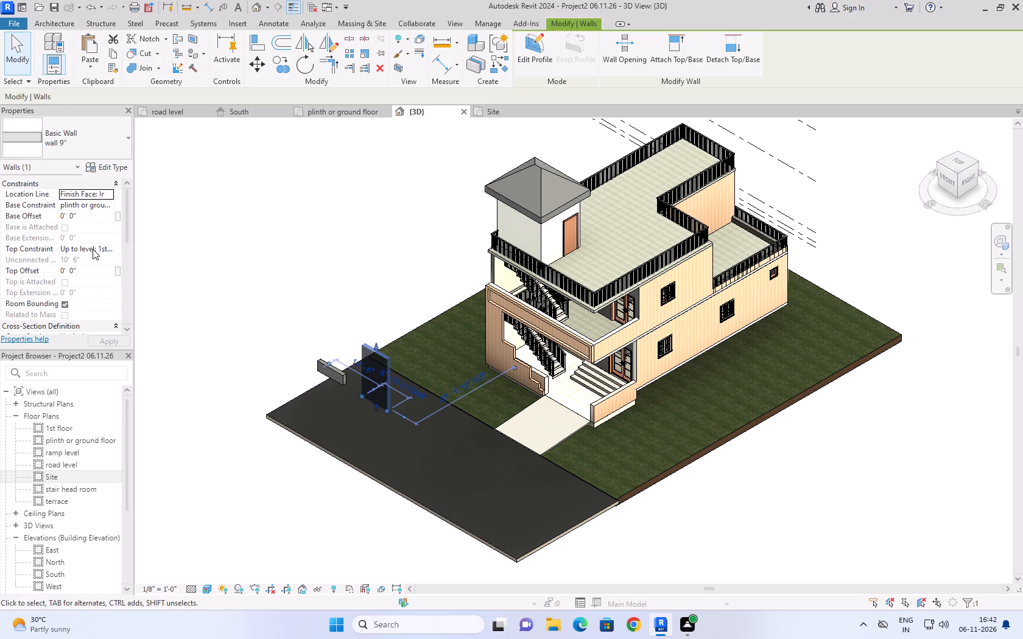
pyautogui.click(98, 260)
pyautogui.click(114, 252)
pyautogui.click(108, 250)
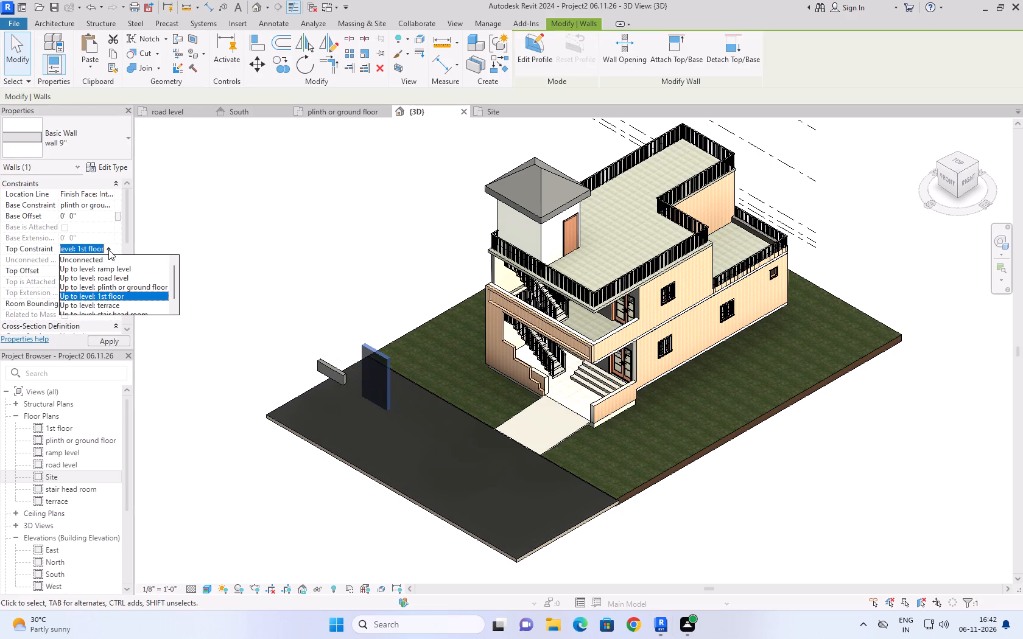
pyautogui.click(100, 261)
pyautogui.click(100, 264)
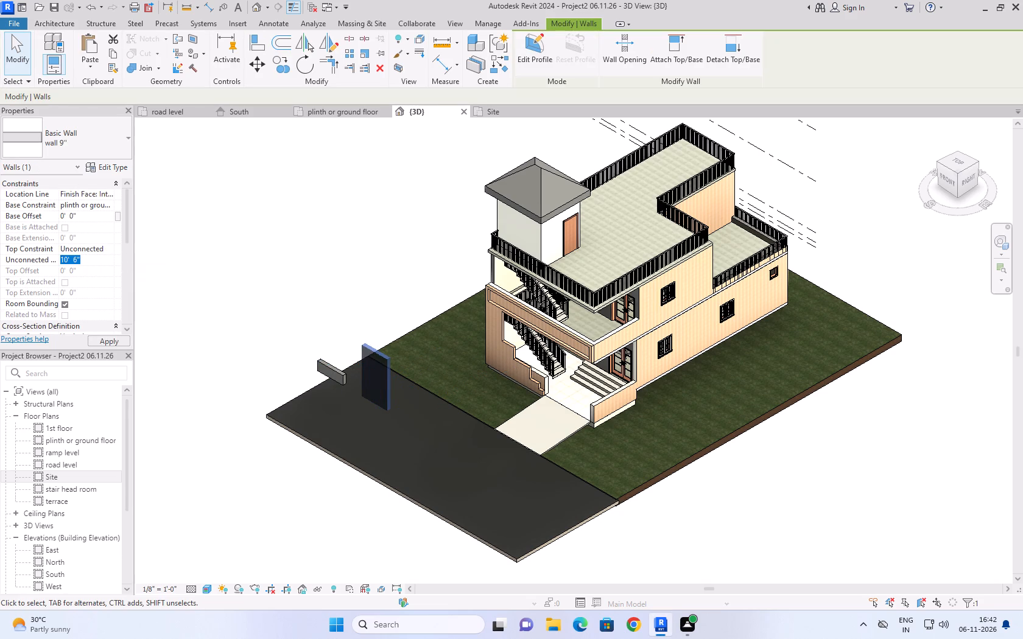
pyautogui.write("2'")
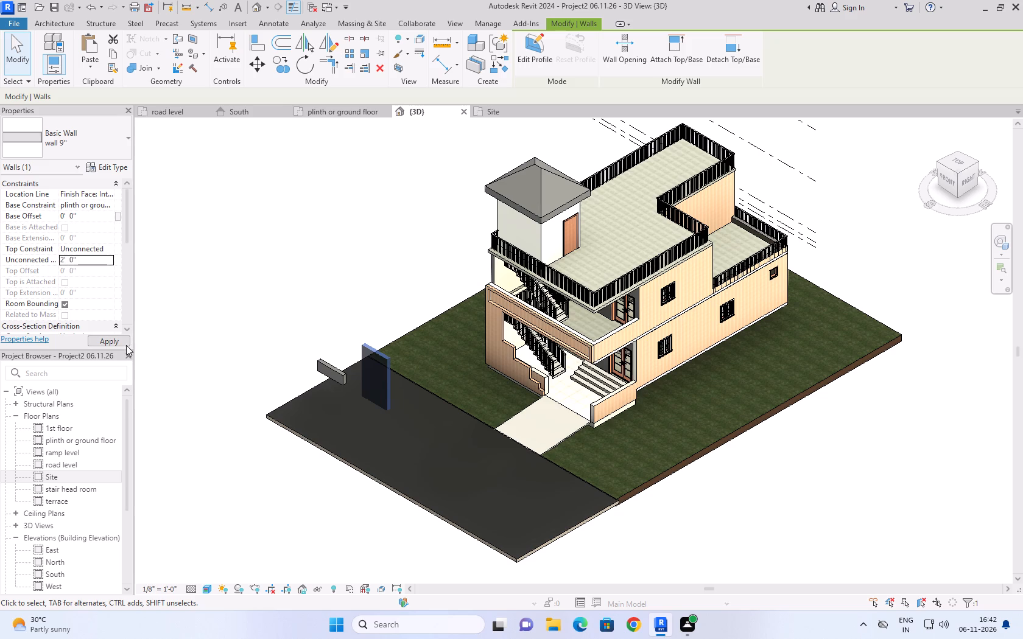
pyautogui.click(239, 337)
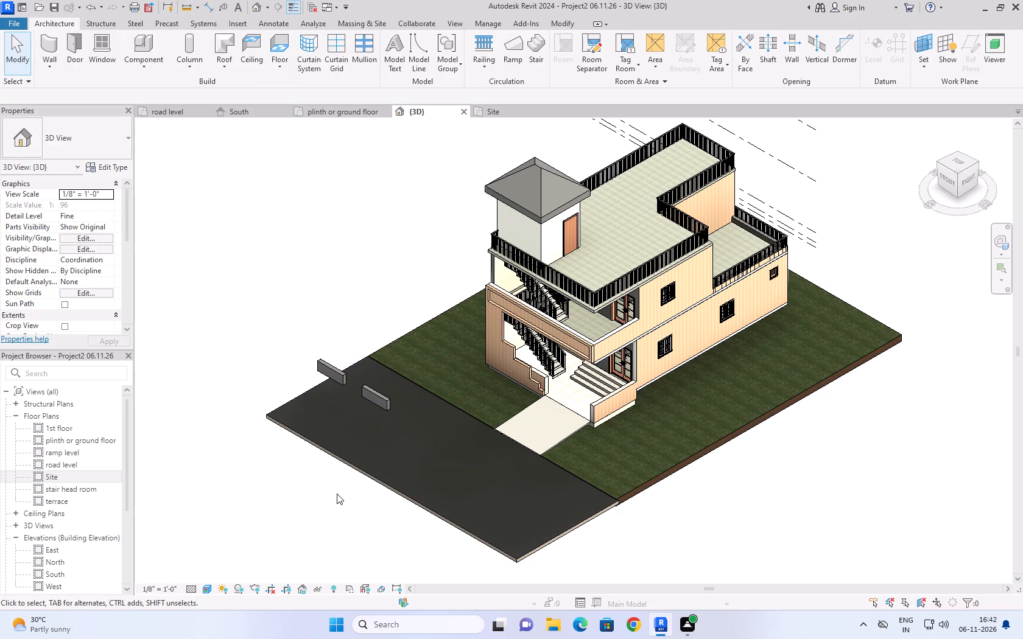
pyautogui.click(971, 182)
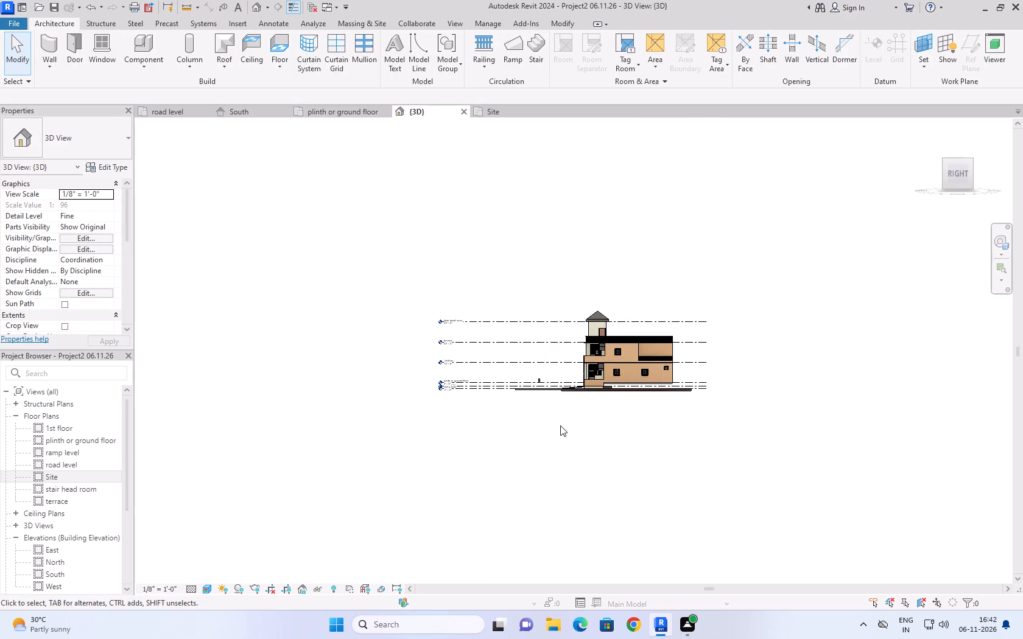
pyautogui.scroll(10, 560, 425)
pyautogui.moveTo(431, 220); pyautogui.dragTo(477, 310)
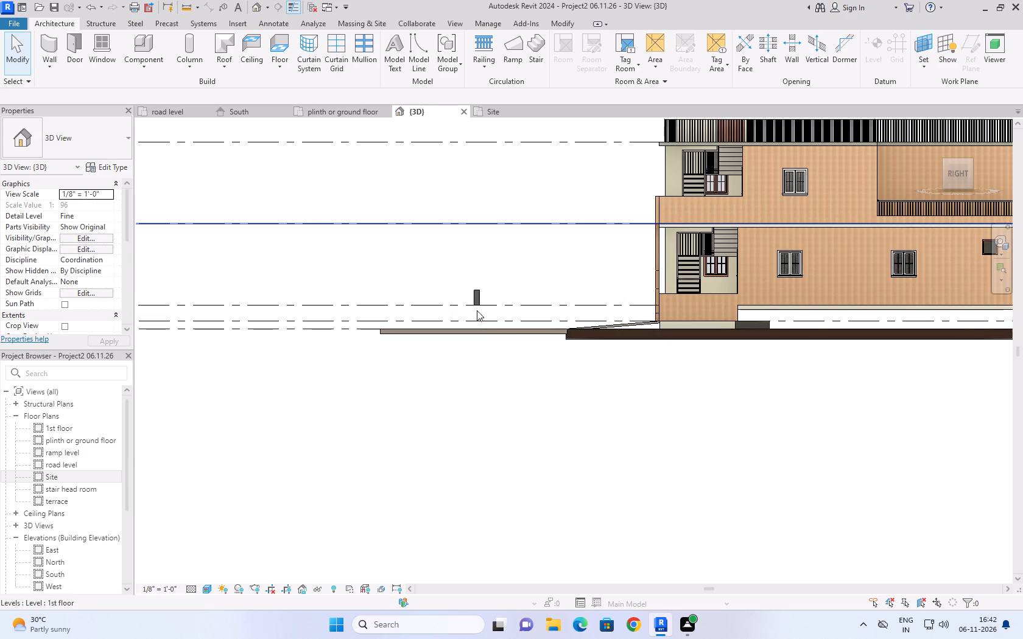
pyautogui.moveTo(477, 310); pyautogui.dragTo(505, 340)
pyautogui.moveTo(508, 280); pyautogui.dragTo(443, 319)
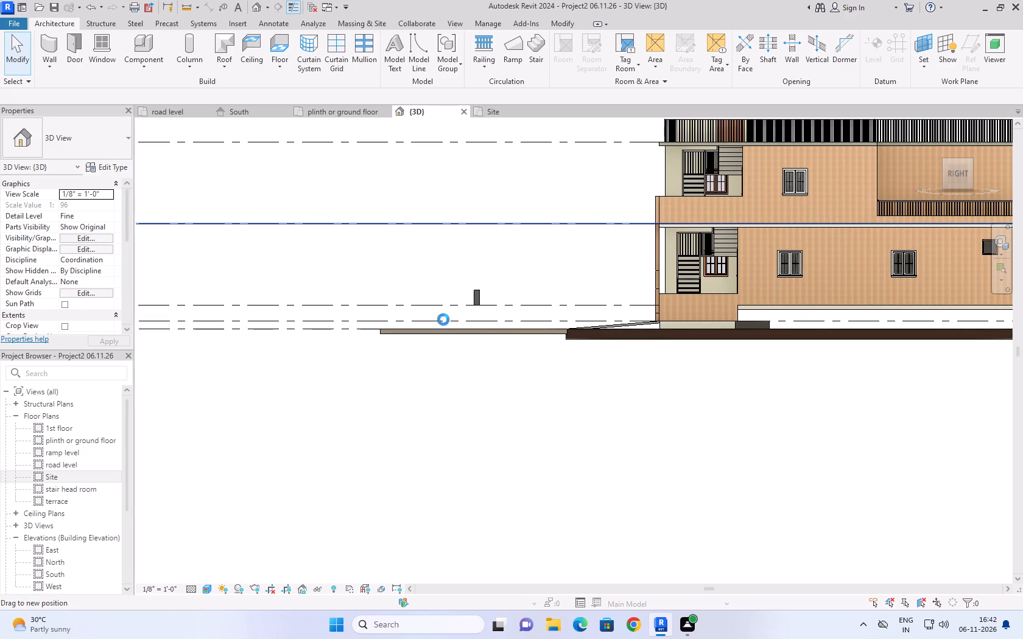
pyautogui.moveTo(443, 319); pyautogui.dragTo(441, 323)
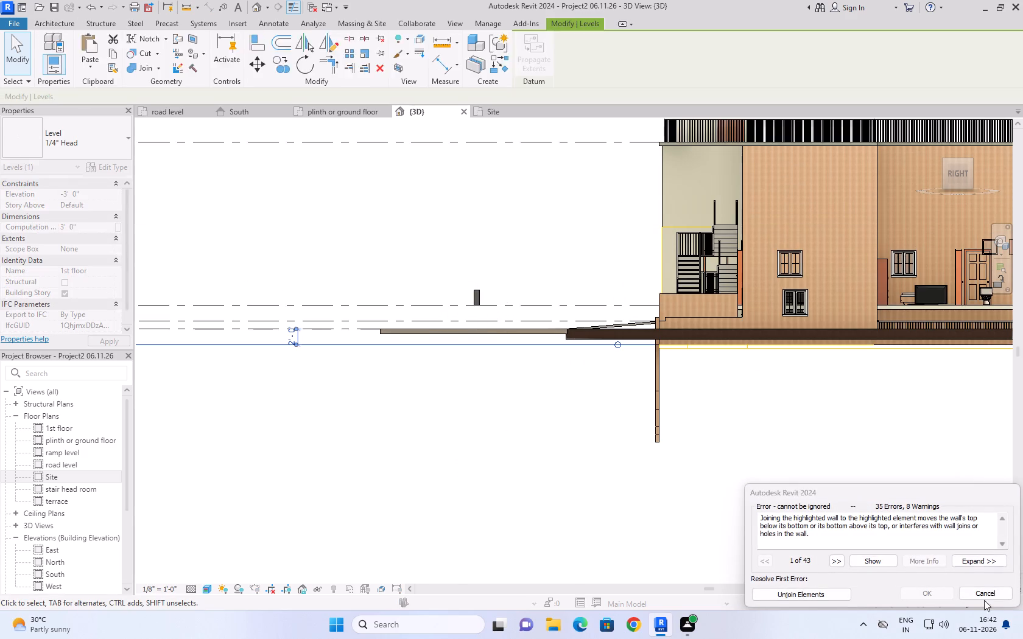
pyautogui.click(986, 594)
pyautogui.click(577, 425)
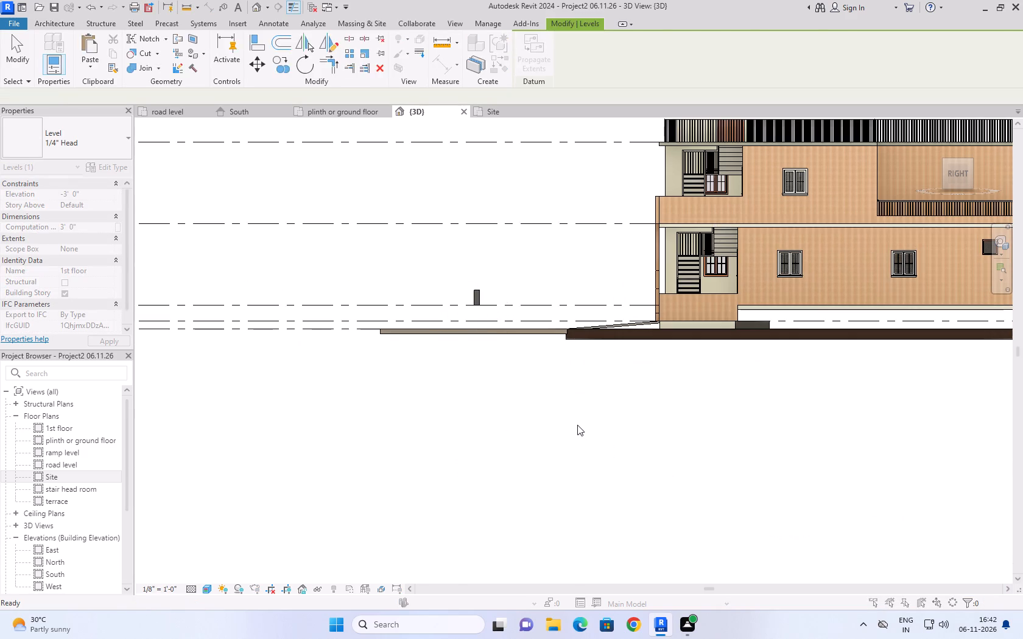
# Set the base constraint of both road divider walls to ramp level.
pyautogui.moveTo(471, 274); pyautogui.dragTo(488, 319)
pyautogui.click(515, 274)
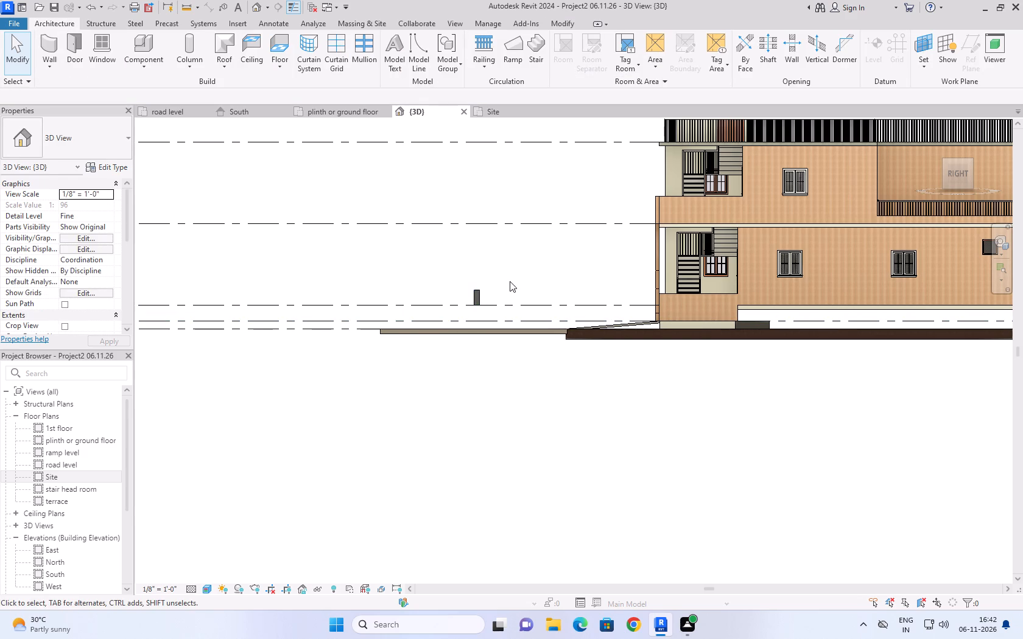
pyautogui.moveTo(510, 281); pyautogui.dragTo(457, 295)
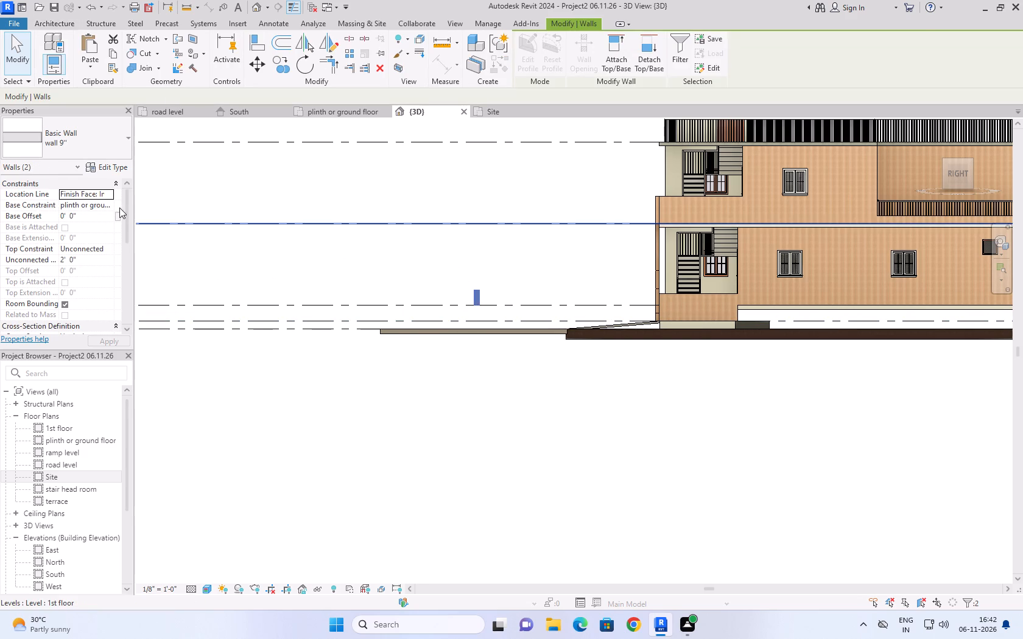
pyautogui.click(107, 203)
pyautogui.click(113, 217)
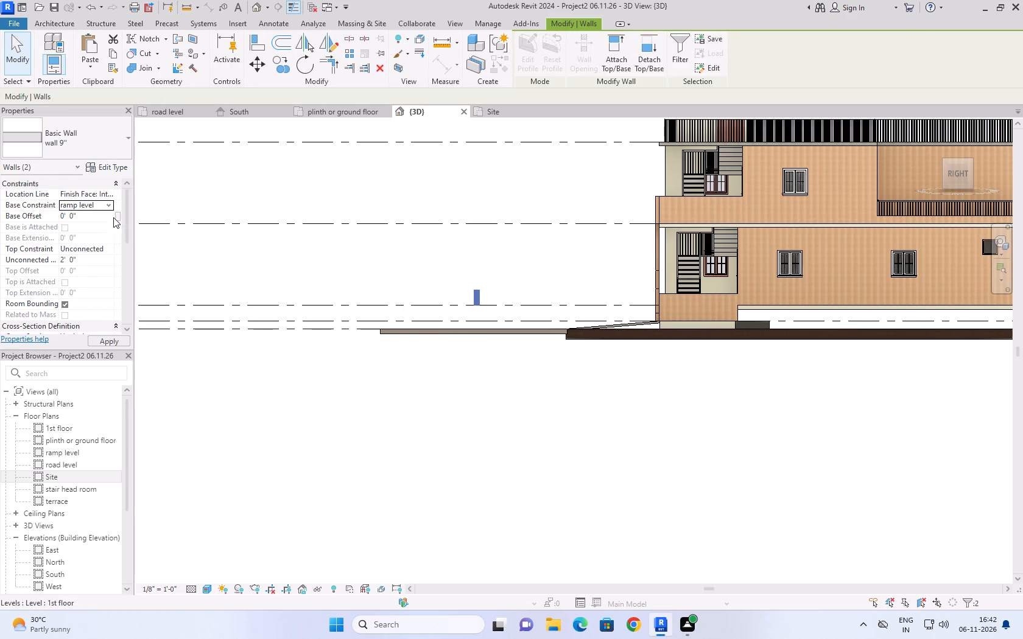
pyautogui.click(305, 464)
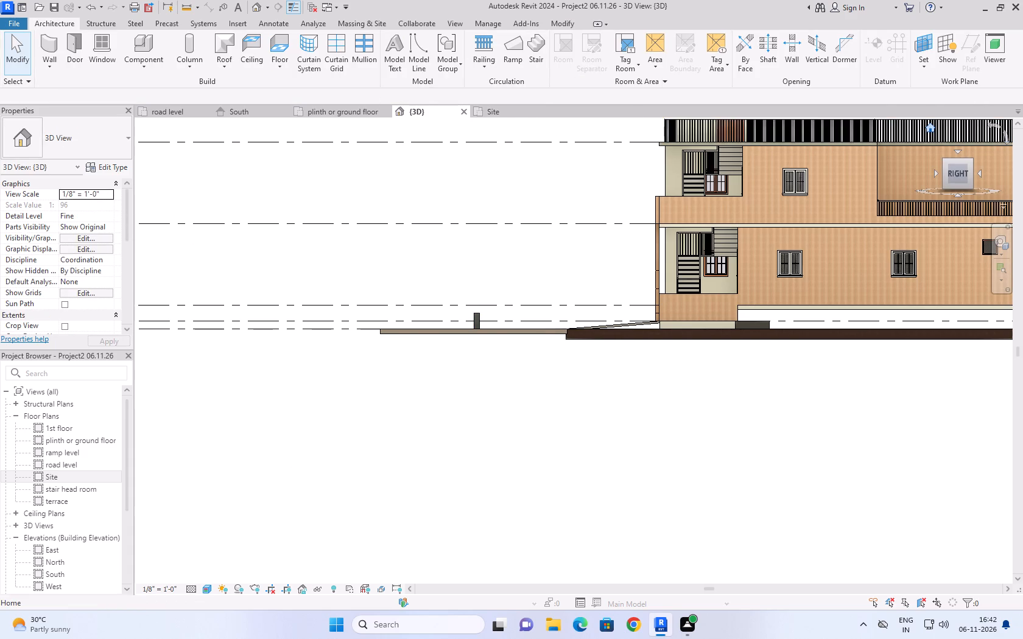
# From the home 3D view, inspect the layer structure of the wall 9" type used by the second road wall.
pyautogui.click(932, 125)
pyautogui.scroll(3, 668, 459)
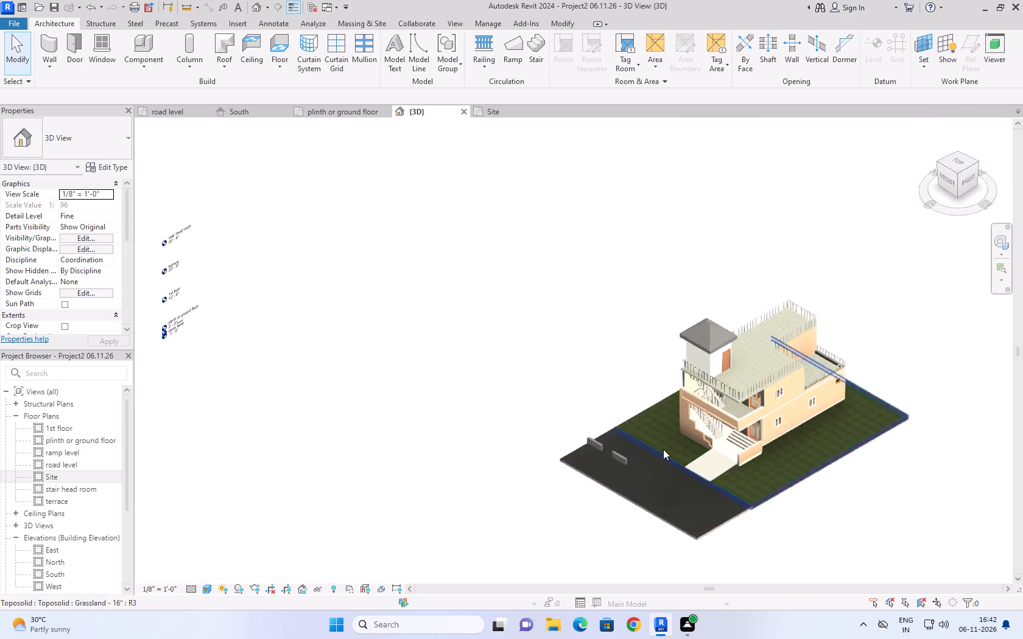
pyautogui.scroll(7, 663, 449)
pyautogui.scroll(-4, 585, 303)
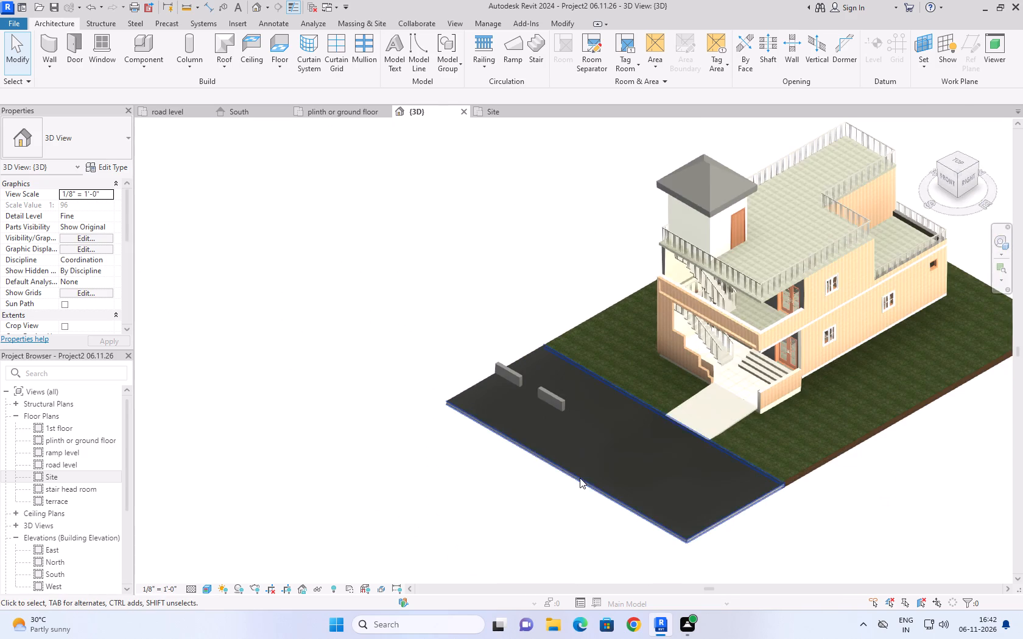
pyautogui.scroll(4, 582, 477)
pyautogui.click(356, 201)
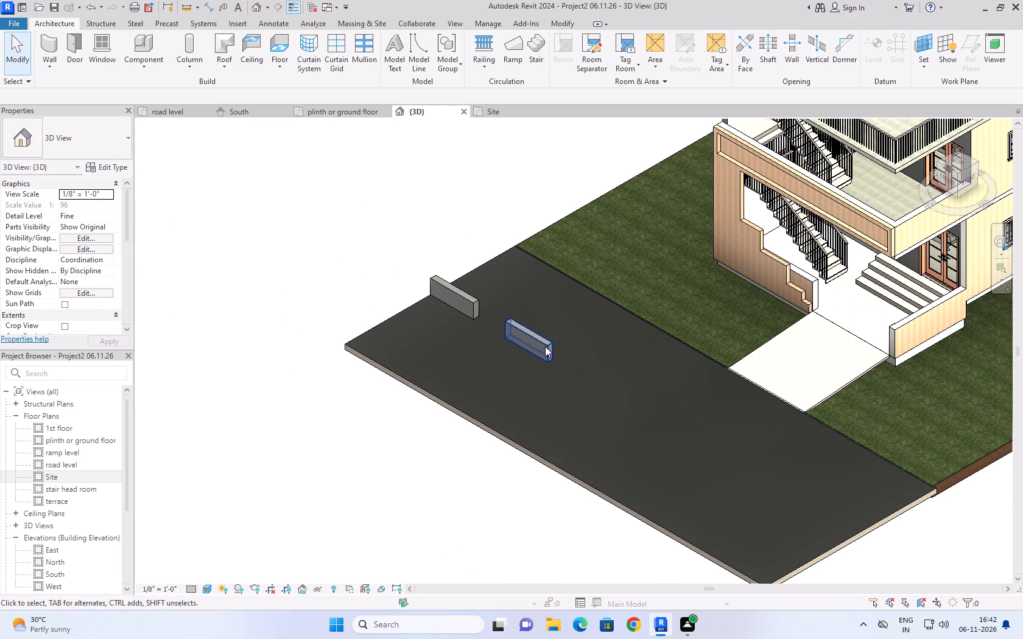
pyautogui.click(545, 346)
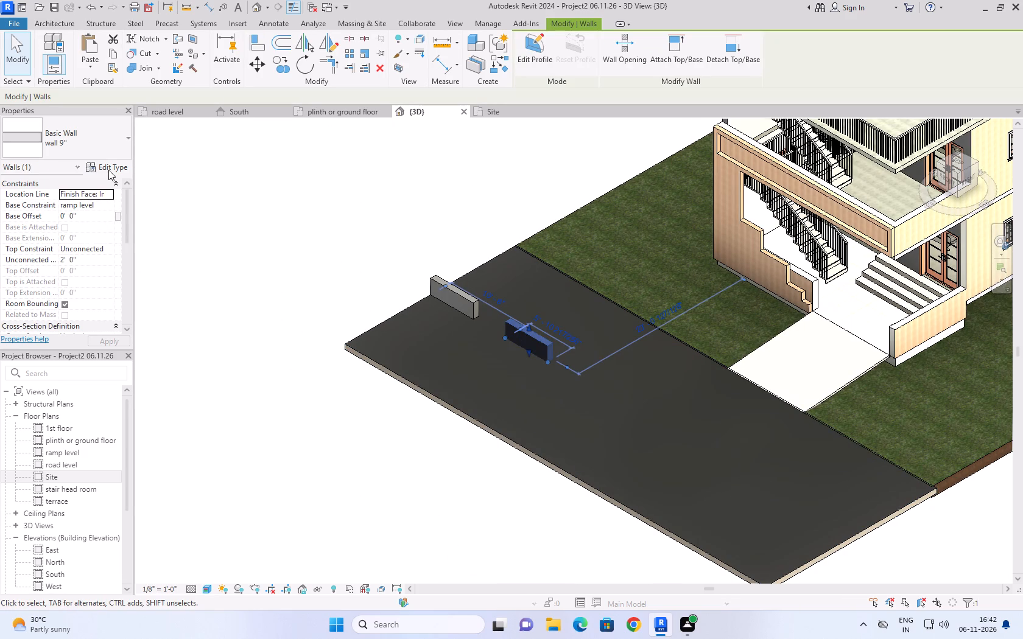
pyautogui.click(108, 170)
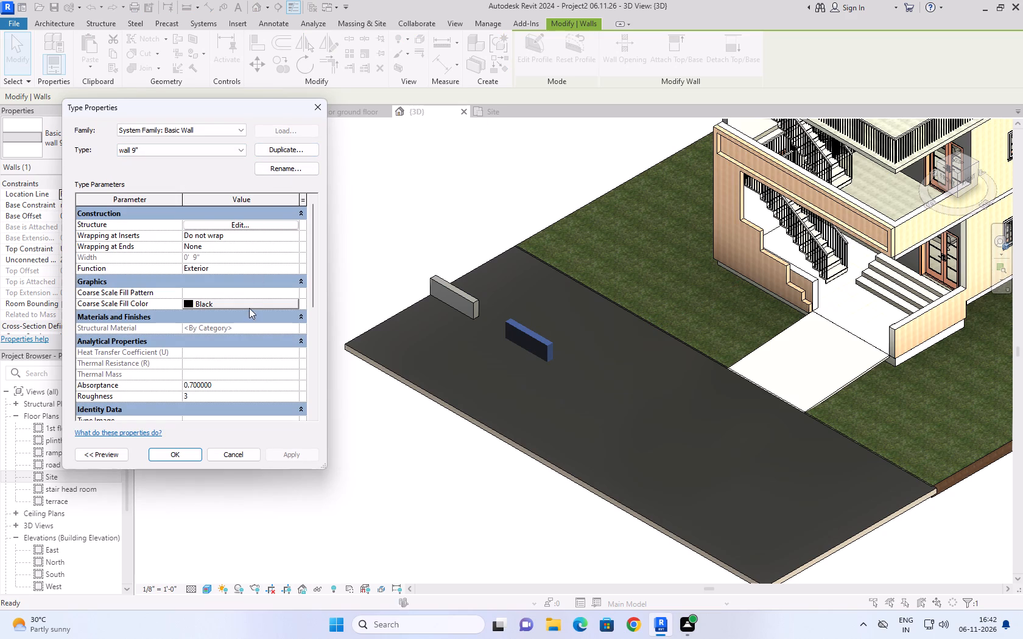
pyautogui.click(259, 226)
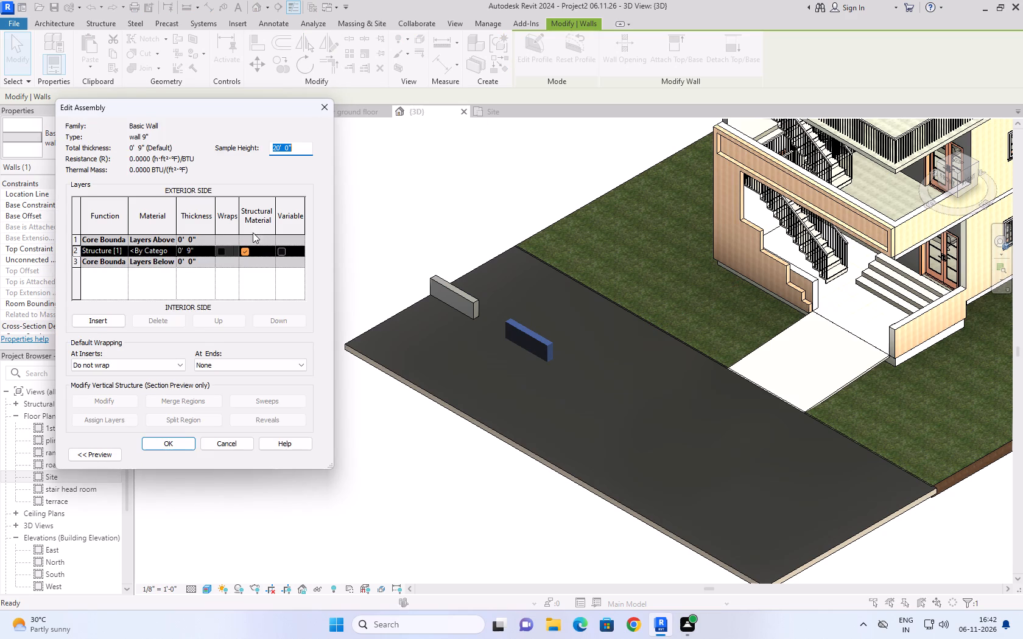
pyautogui.scroll(-2, 195, 359)
pyautogui.scroll(5, 275, 236)
pyautogui.click(329, 113)
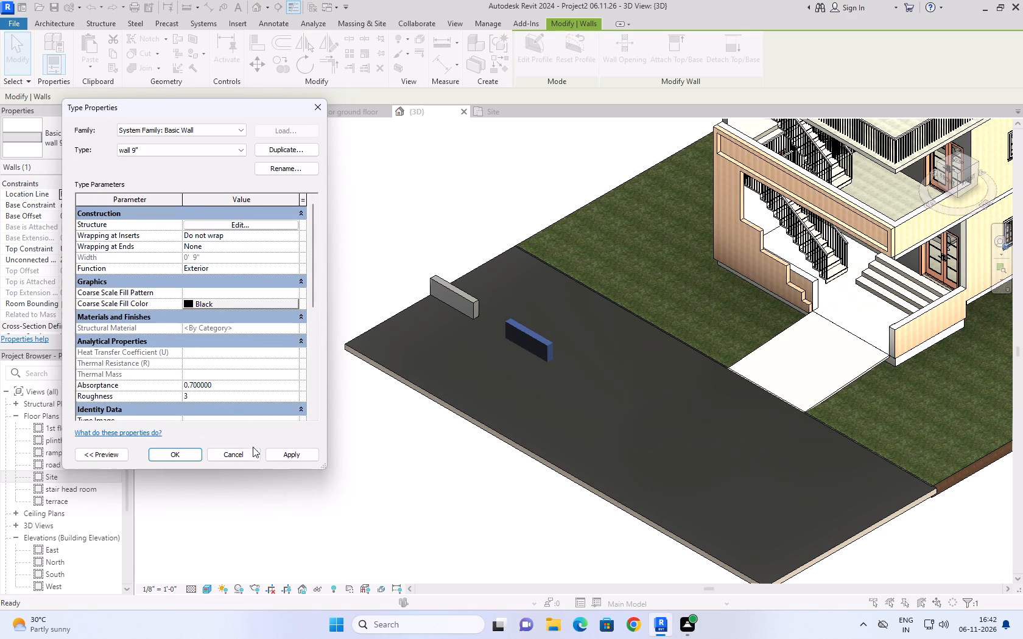
pyautogui.click(256, 452)
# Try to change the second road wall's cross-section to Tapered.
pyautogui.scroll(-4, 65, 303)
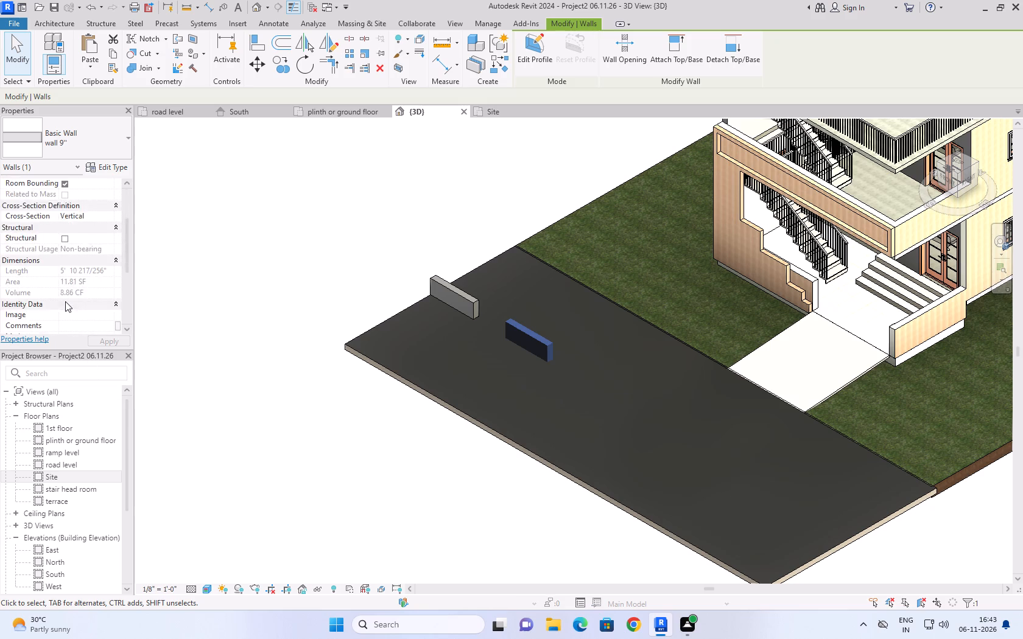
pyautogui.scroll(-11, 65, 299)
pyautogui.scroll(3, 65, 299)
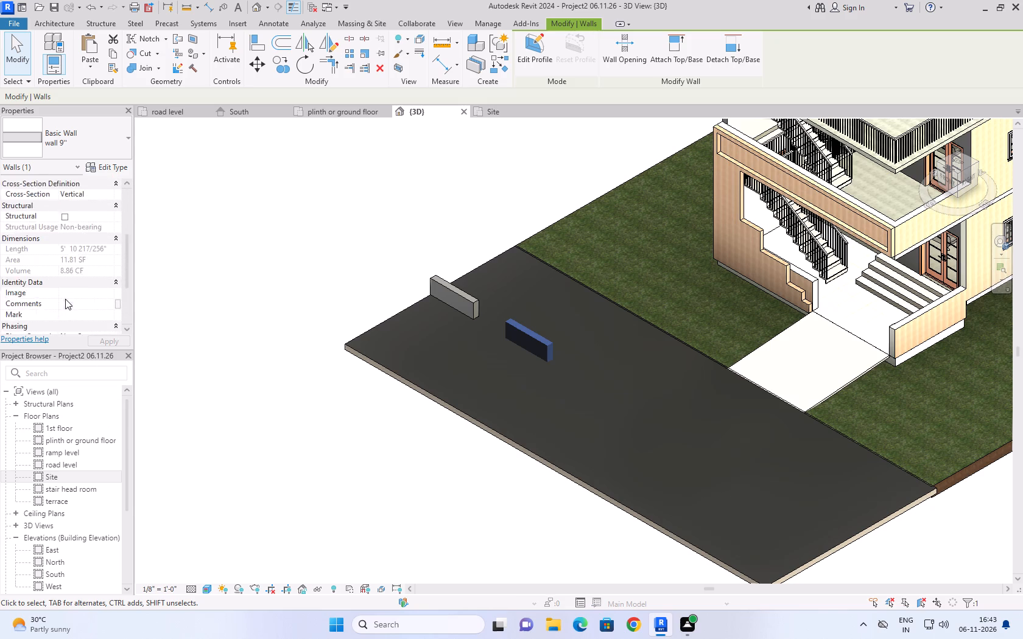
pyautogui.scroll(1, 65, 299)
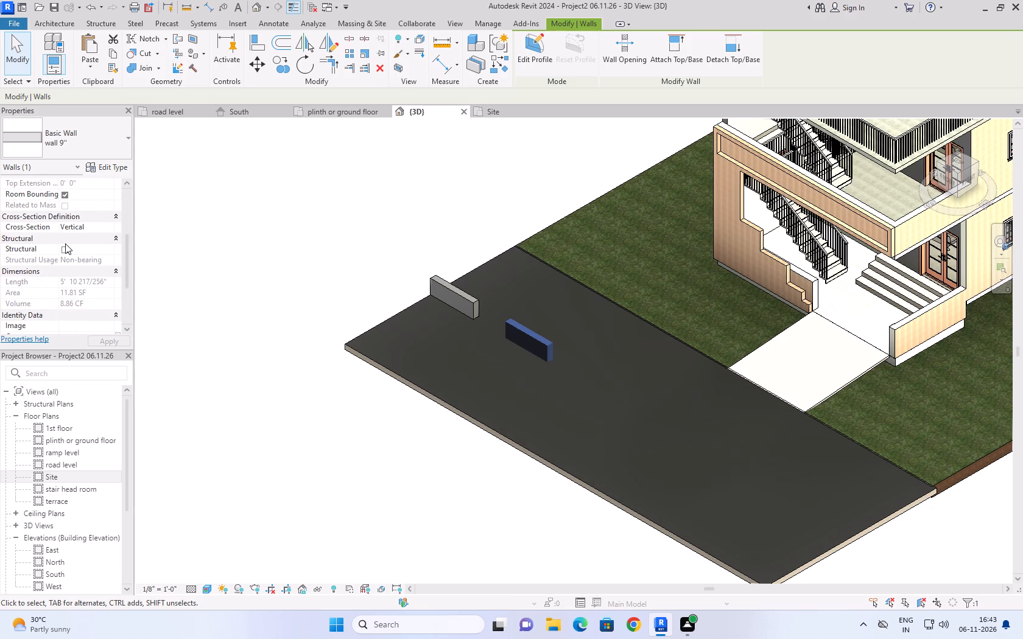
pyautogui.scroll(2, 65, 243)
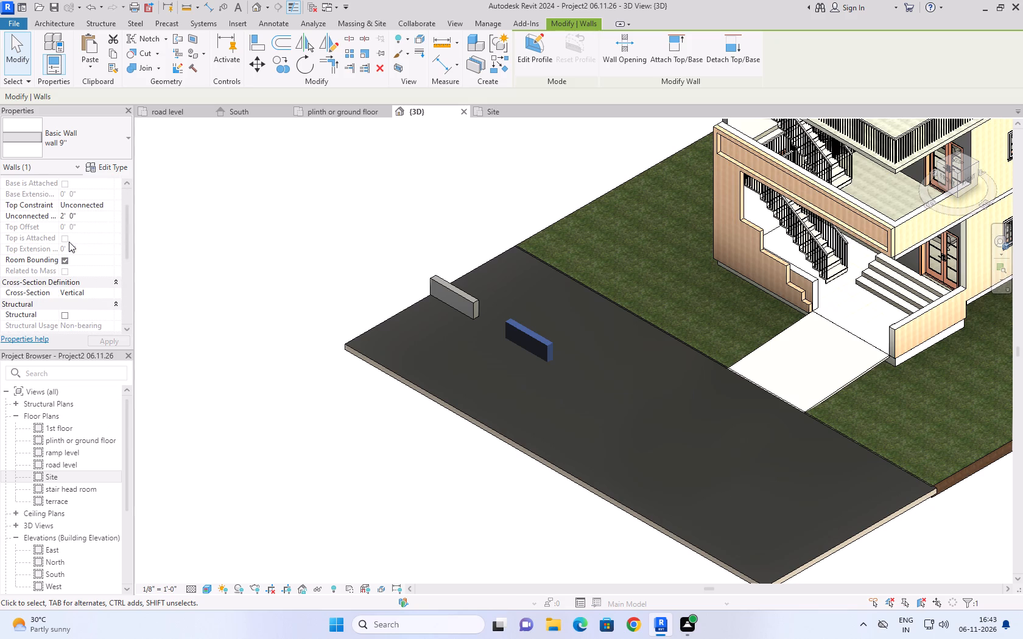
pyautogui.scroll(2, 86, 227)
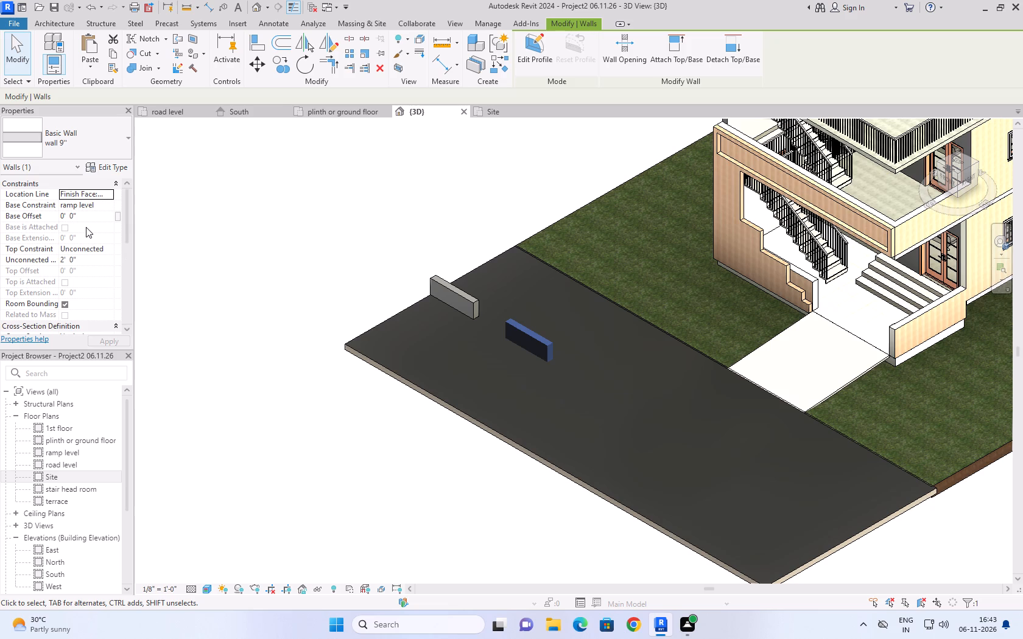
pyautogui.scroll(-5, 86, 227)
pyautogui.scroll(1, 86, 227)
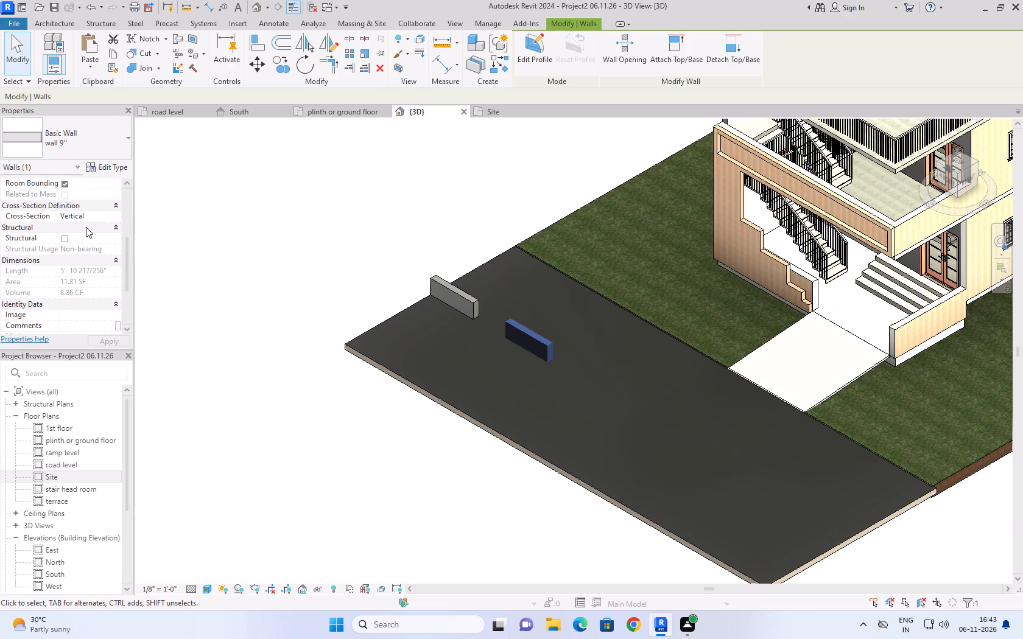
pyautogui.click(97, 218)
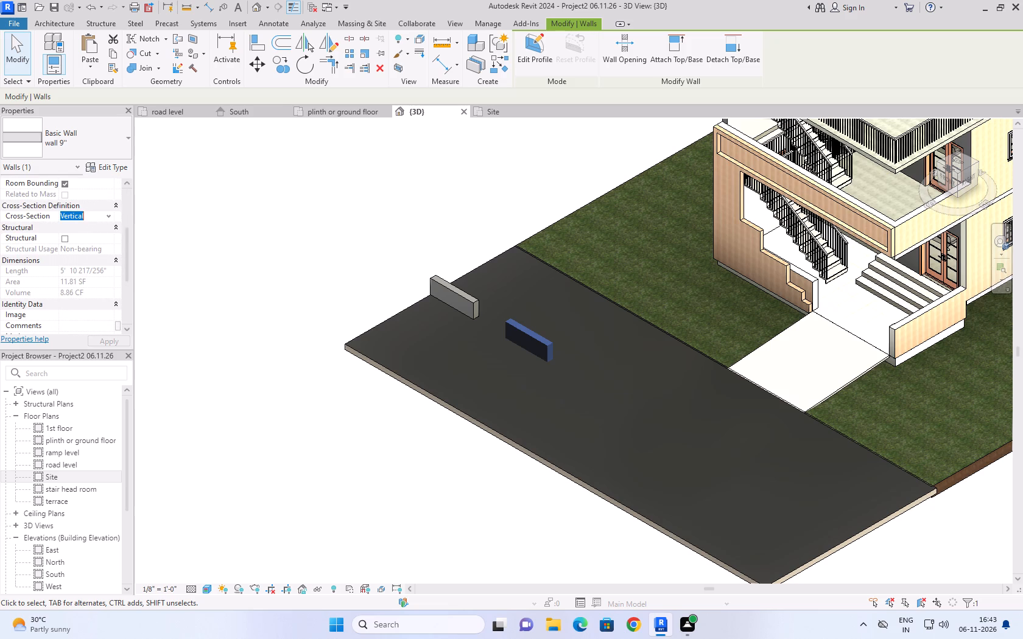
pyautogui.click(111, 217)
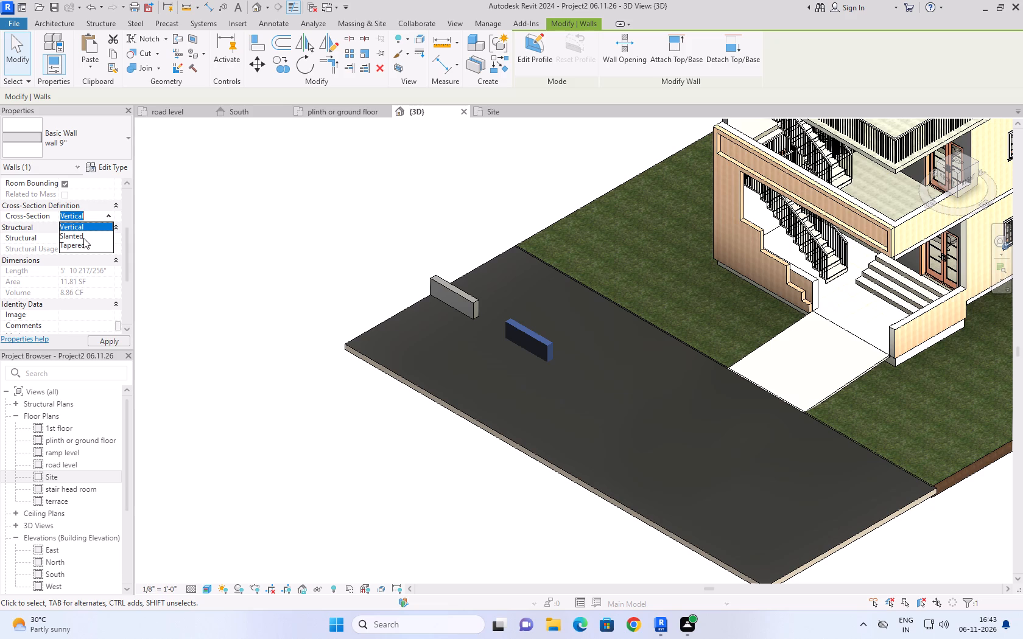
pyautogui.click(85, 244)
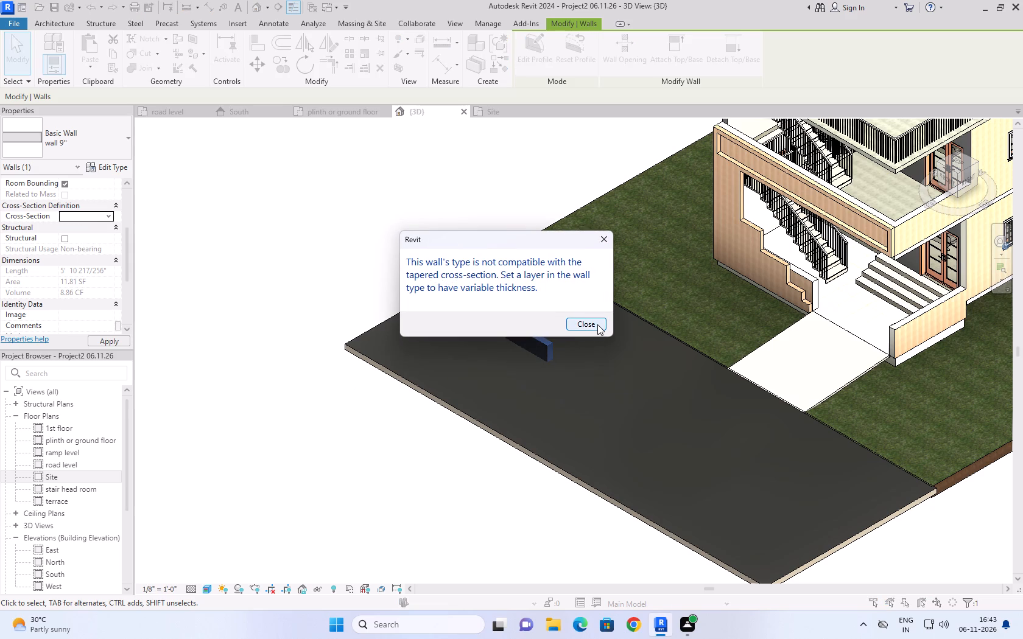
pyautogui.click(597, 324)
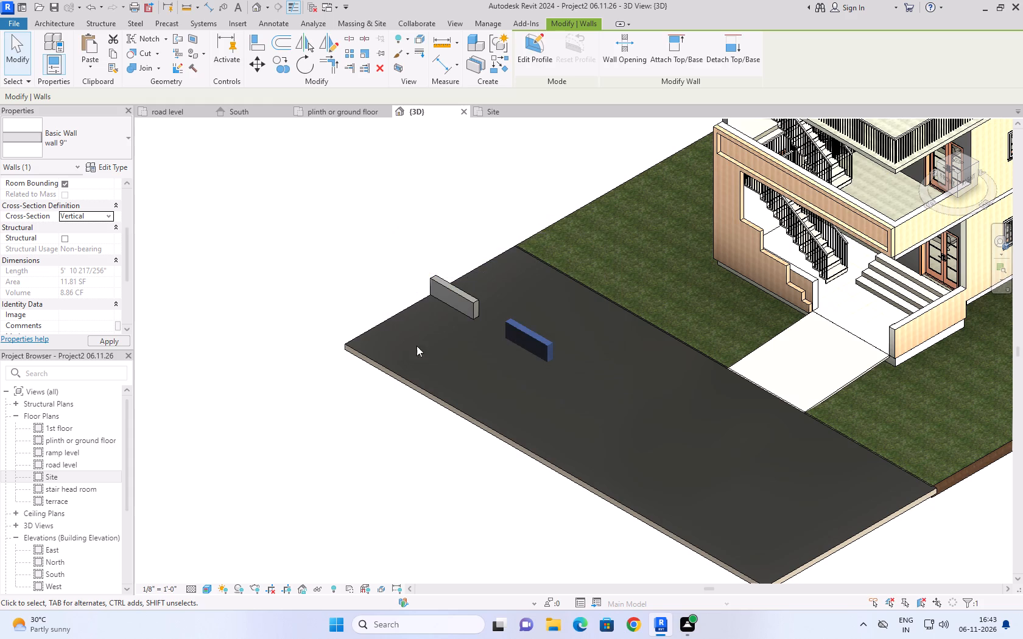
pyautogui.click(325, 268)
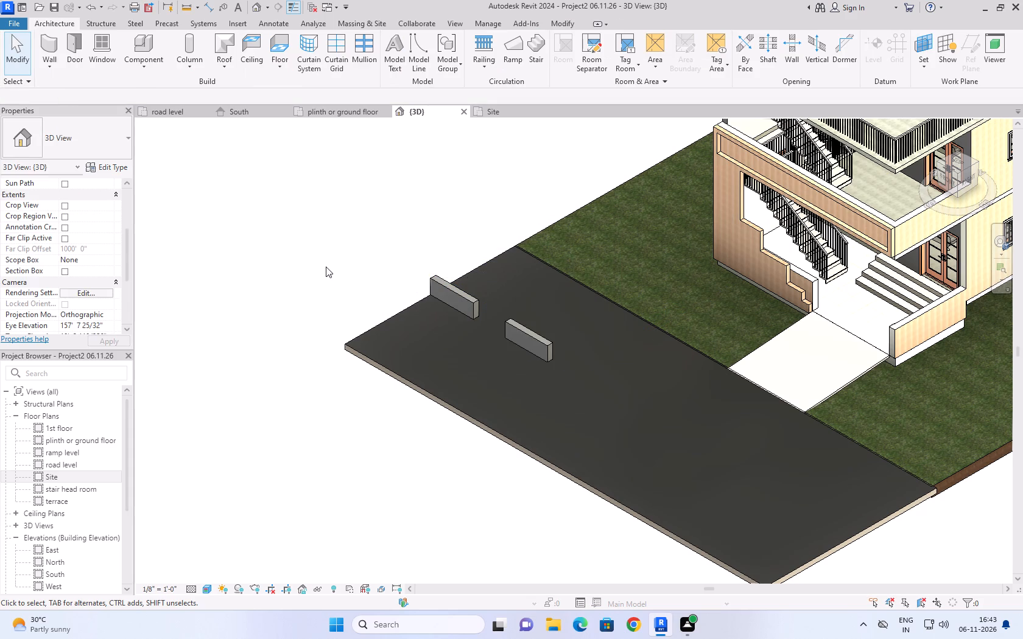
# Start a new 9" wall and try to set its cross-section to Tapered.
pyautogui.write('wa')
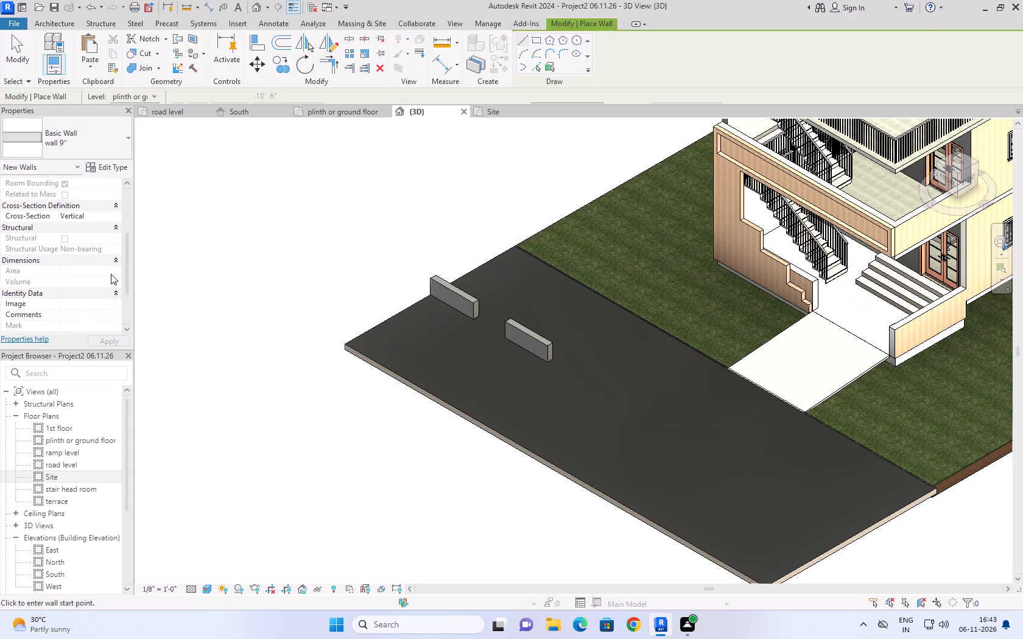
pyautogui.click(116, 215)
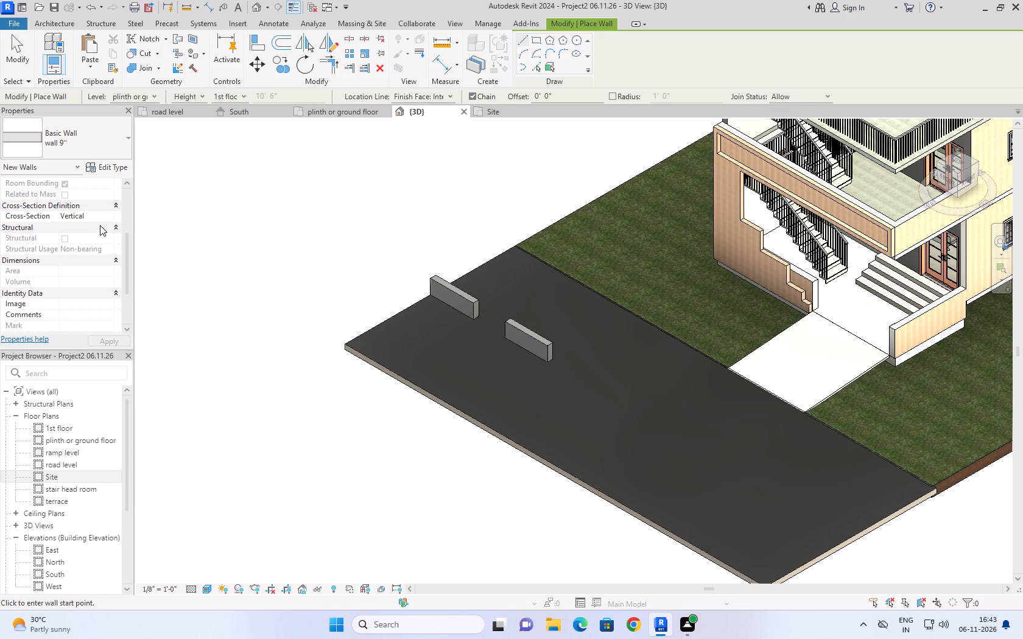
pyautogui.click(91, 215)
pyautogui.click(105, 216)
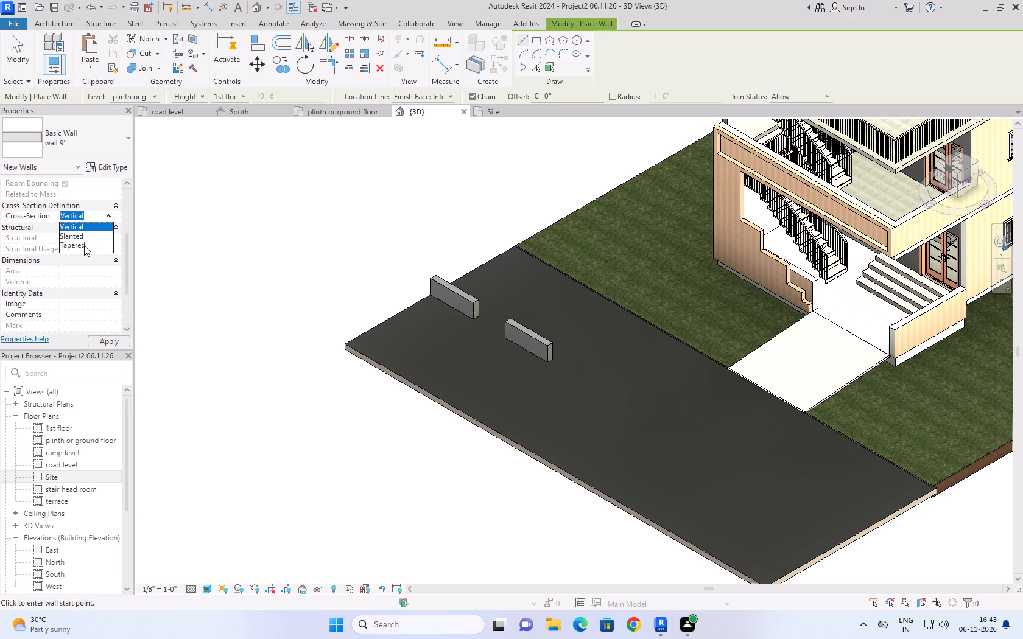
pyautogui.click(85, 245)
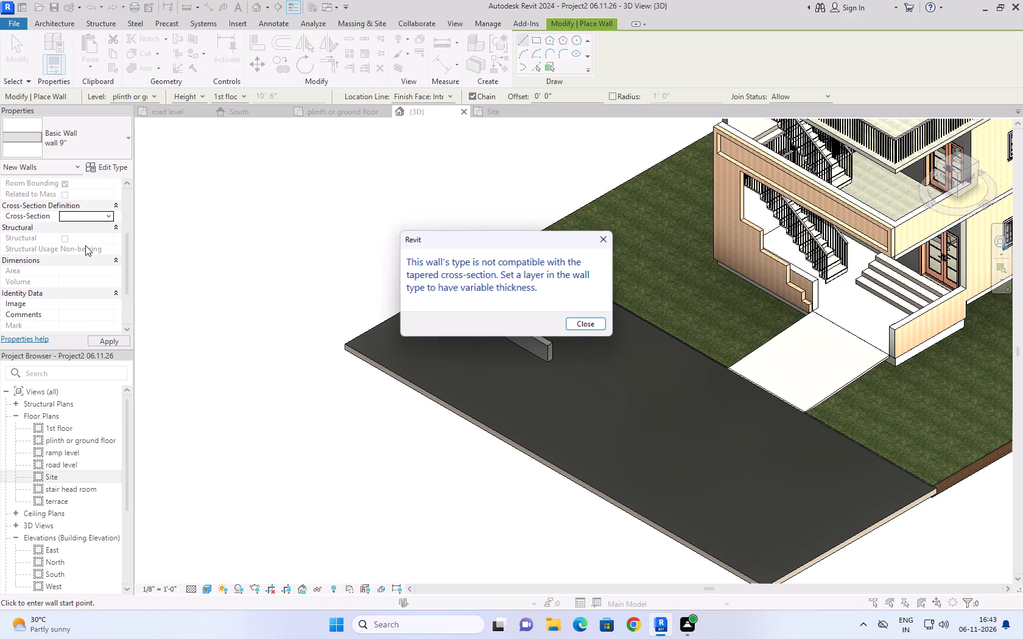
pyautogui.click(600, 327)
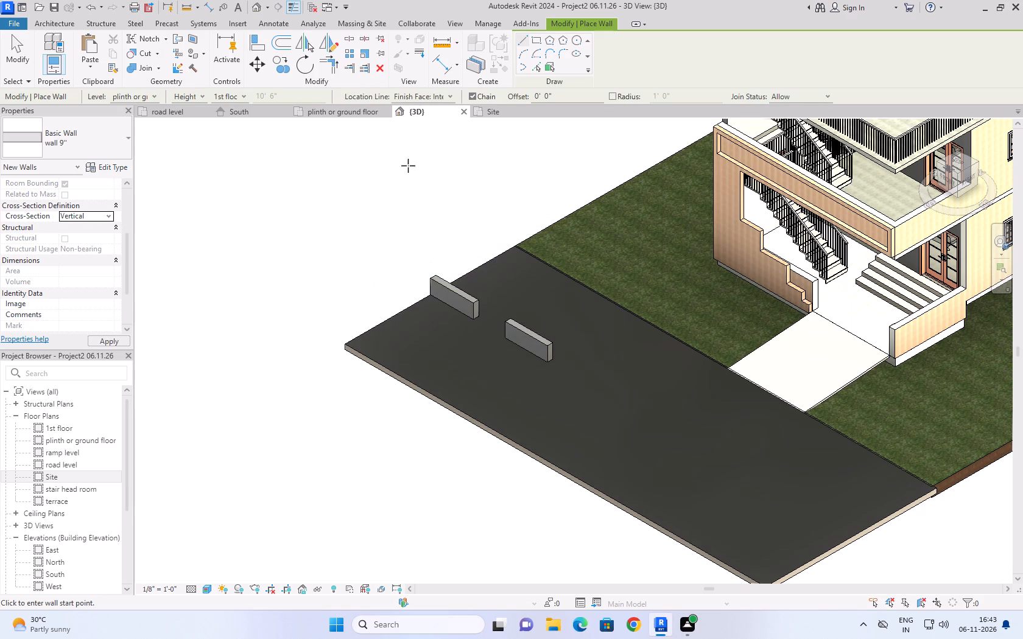
# In the plinth or ground floor plan, draw a Slanted 9" wall about 6' 6" long on the road, in line with the two dividers.
pyautogui.click(362, 111)
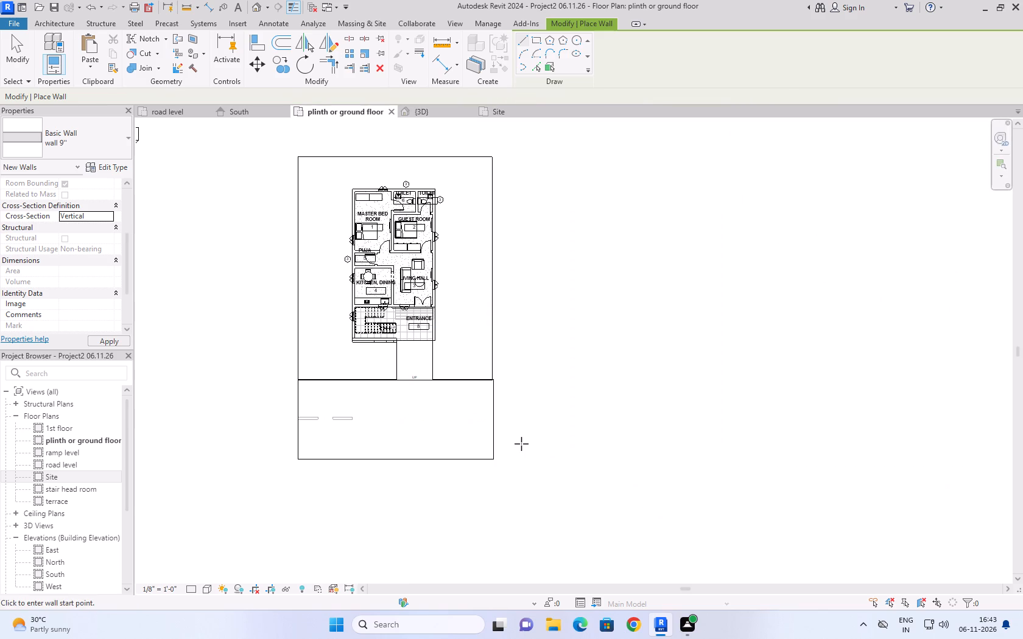
pyautogui.write('wa')
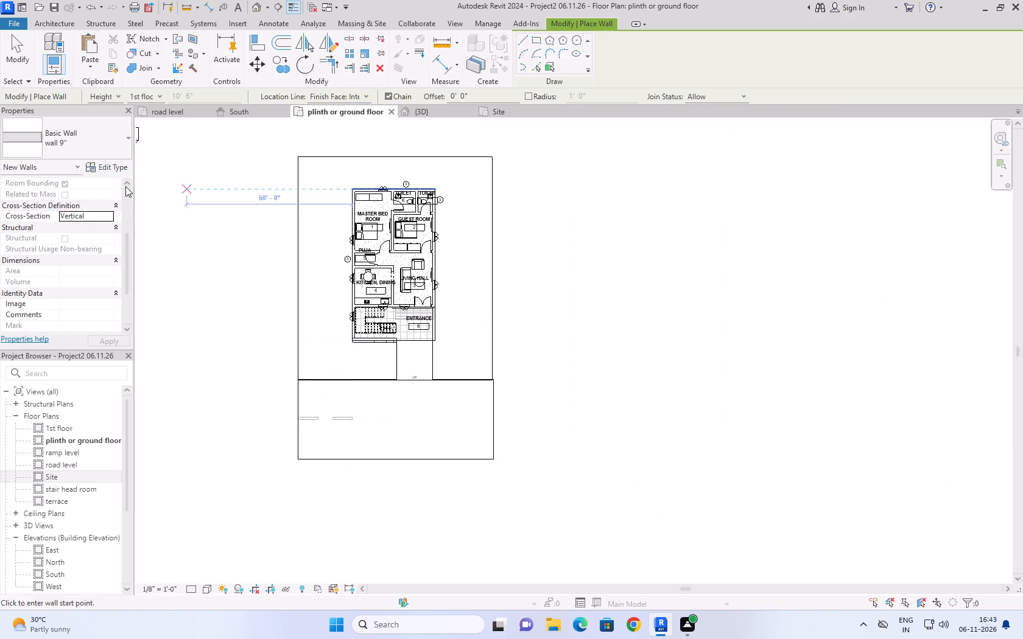
pyautogui.click(104, 220)
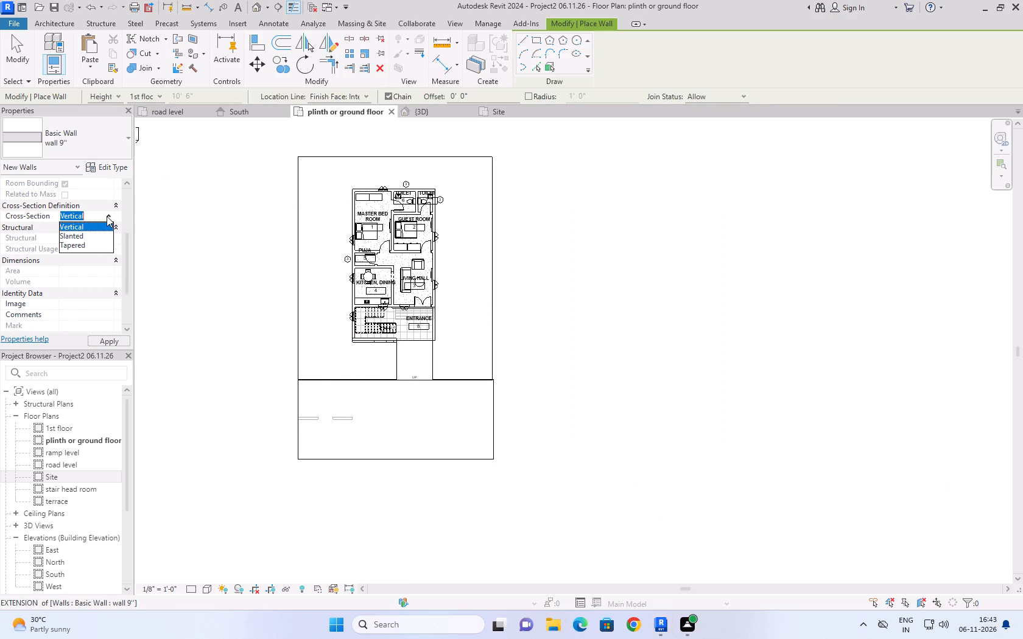
pyautogui.click(88, 240)
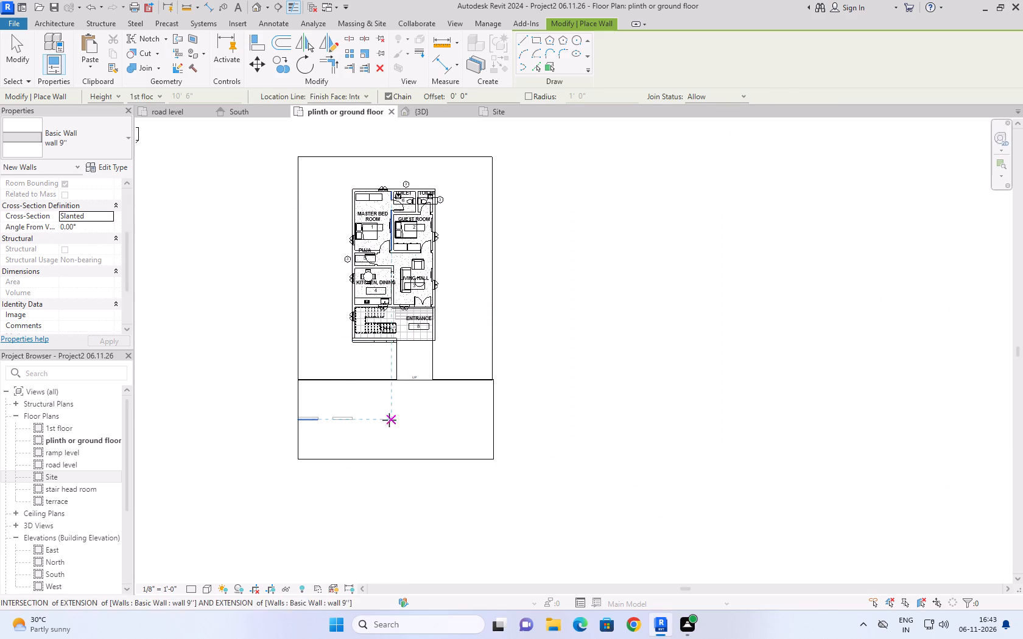
pyautogui.scroll(8, 382, 423)
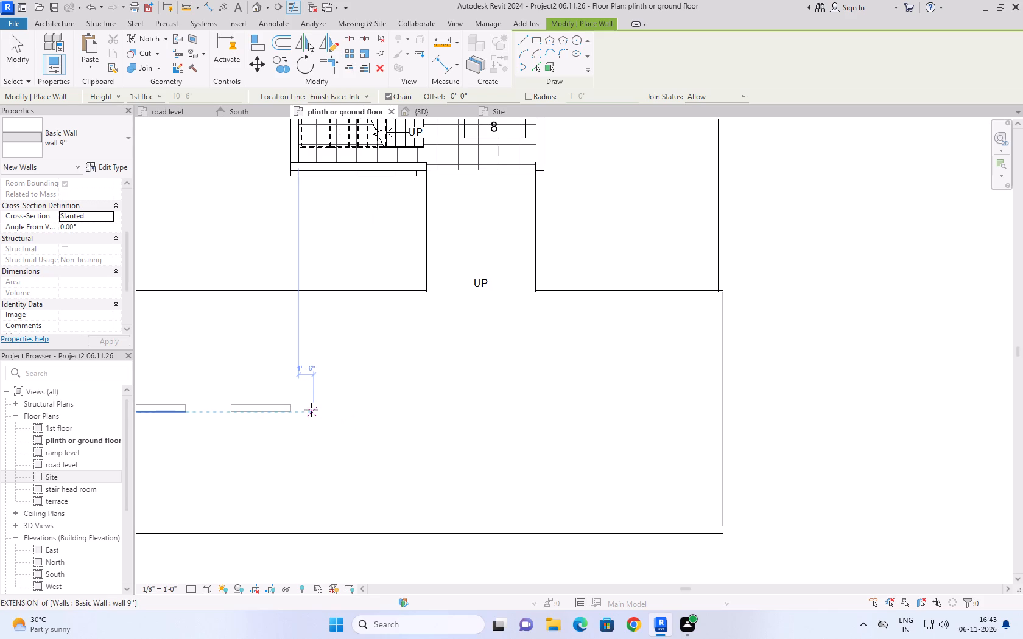
pyautogui.click(311, 409)
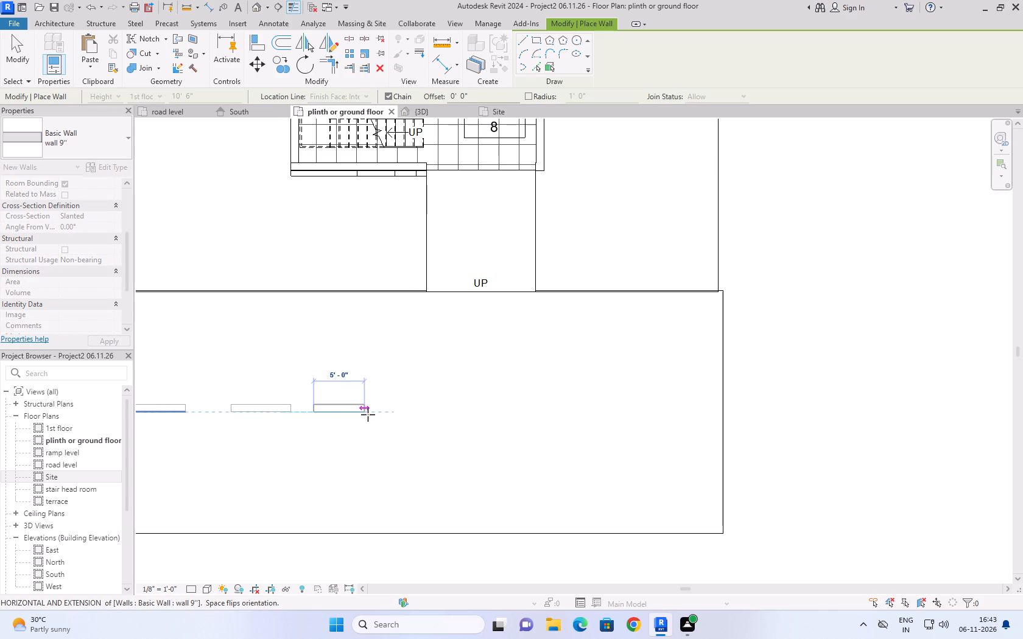
pyautogui.click(379, 416)
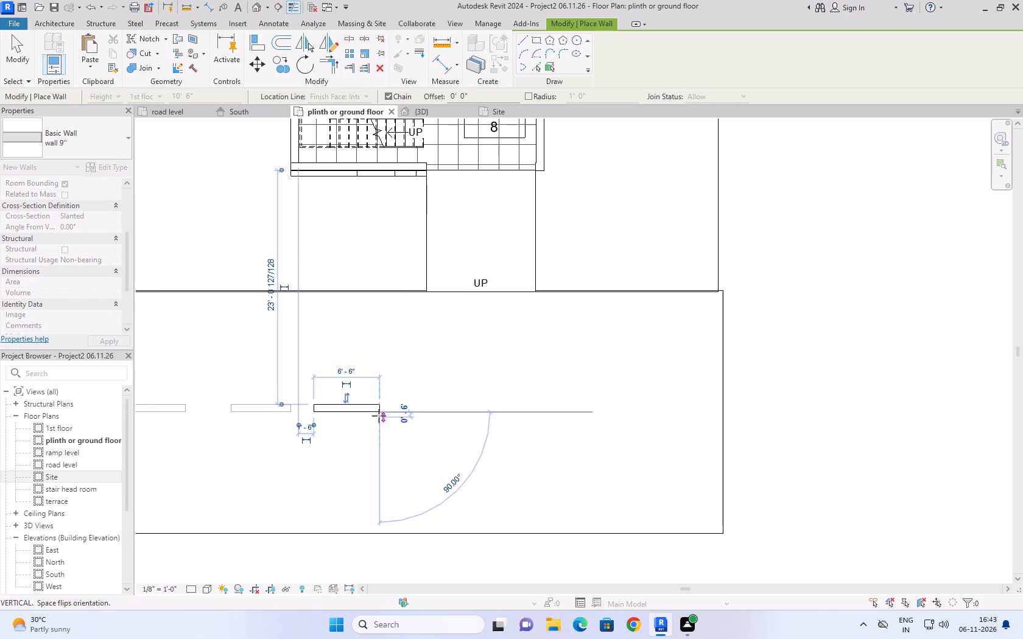
pyautogui.press('Escape')
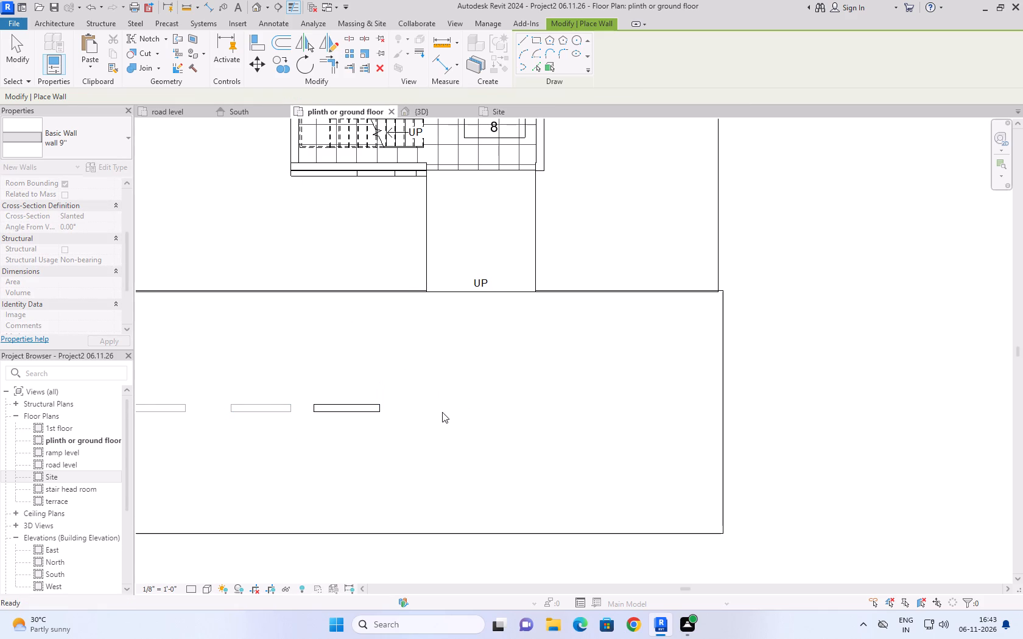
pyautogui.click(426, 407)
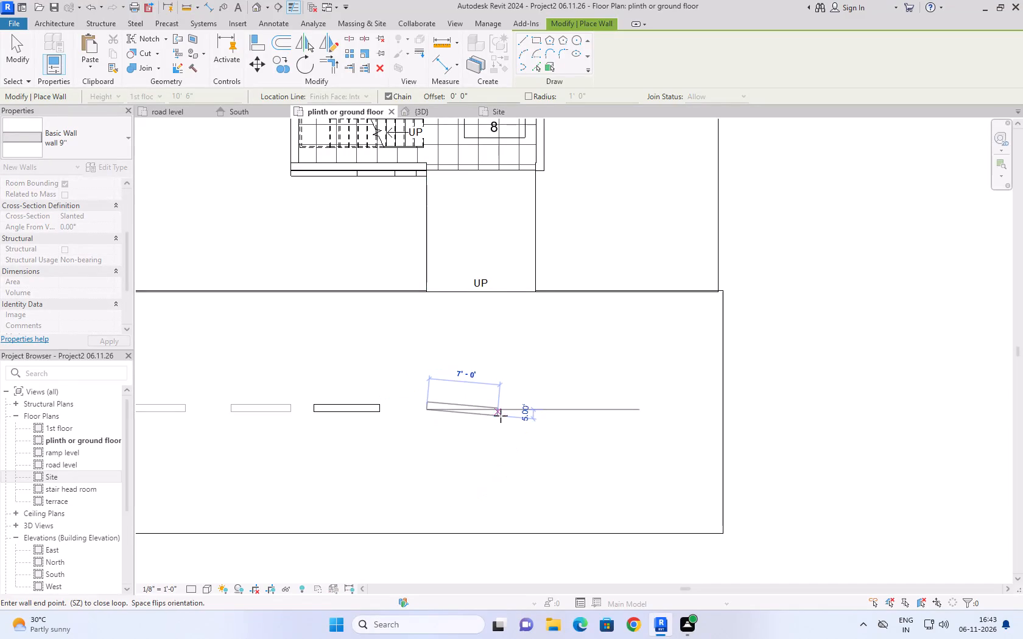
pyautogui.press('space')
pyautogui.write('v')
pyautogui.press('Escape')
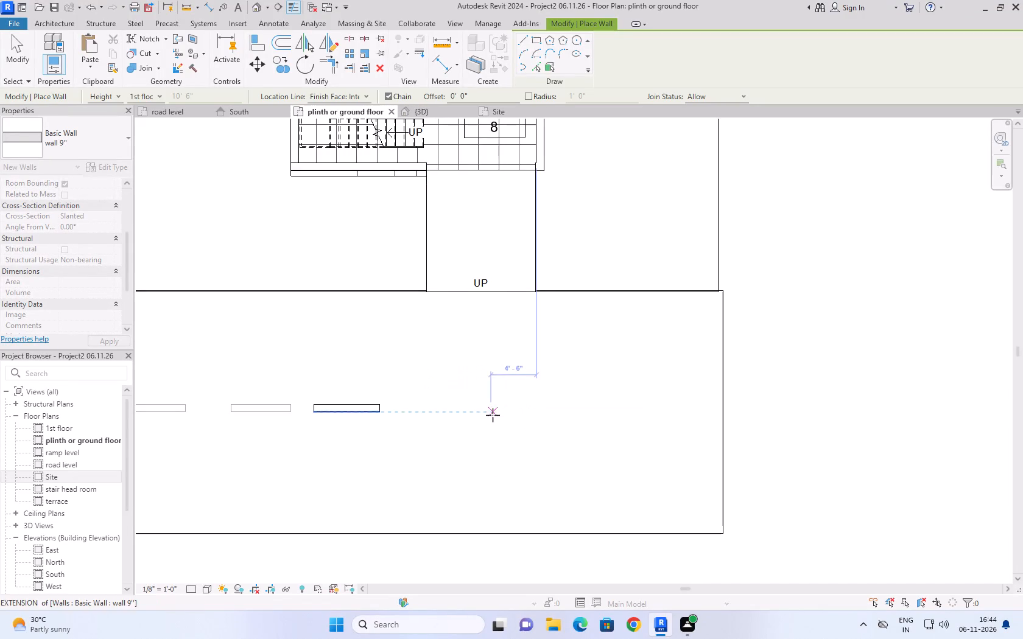
# Draw three more separate Slanted 9" walls along the same road line towards its far end, the last about 6' long.
pyautogui.click(412, 411)
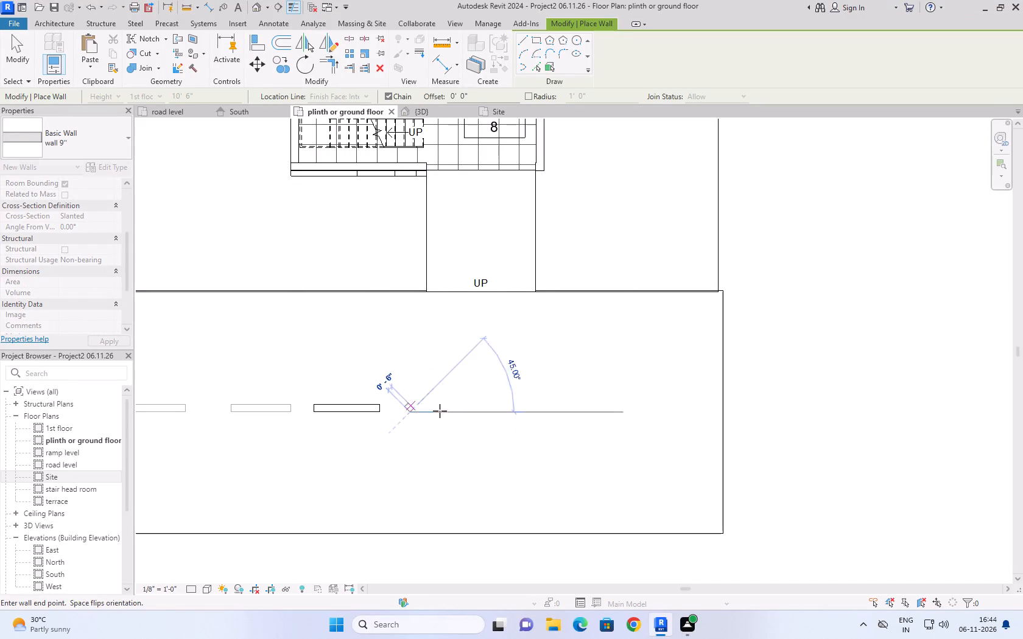
pyautogui.click(468, 412)
pyautogui.press('Escape')
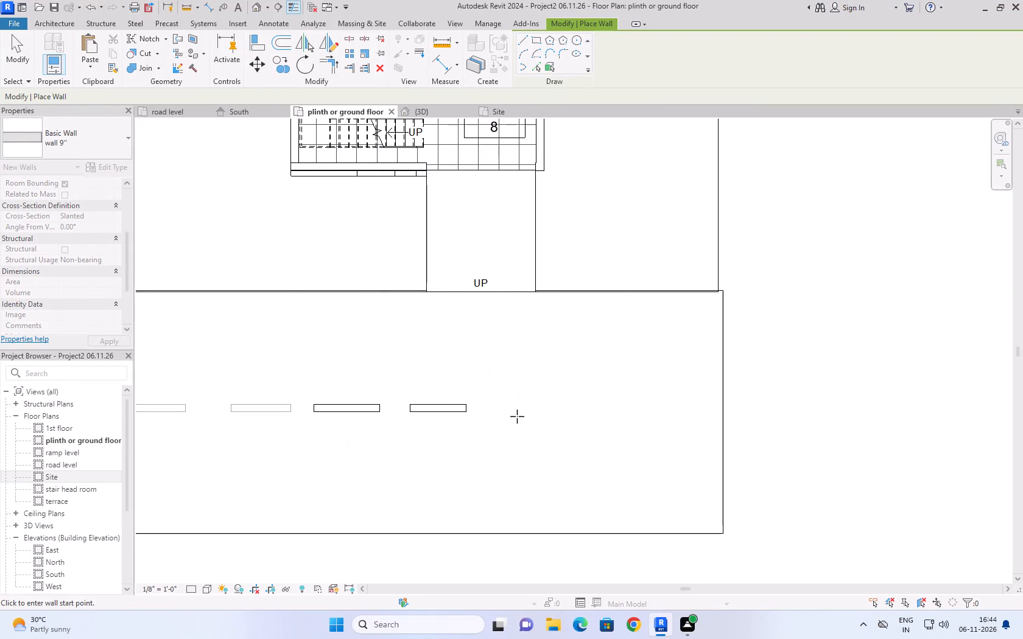
pyautogui.click(513, 413)
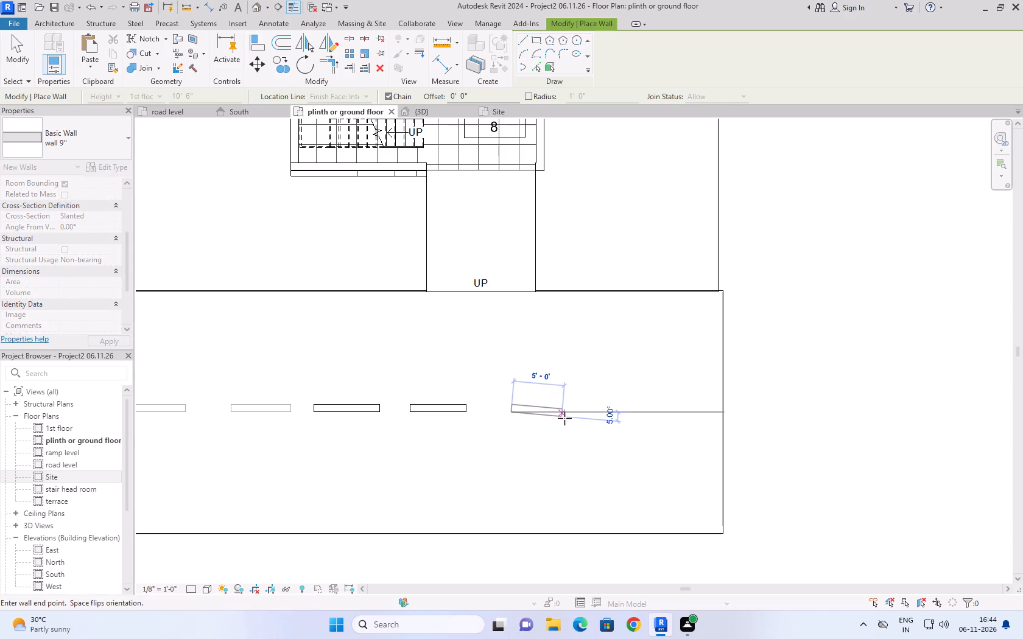
pyautogui.click(579, 415)
pyautogui.press('Escape')
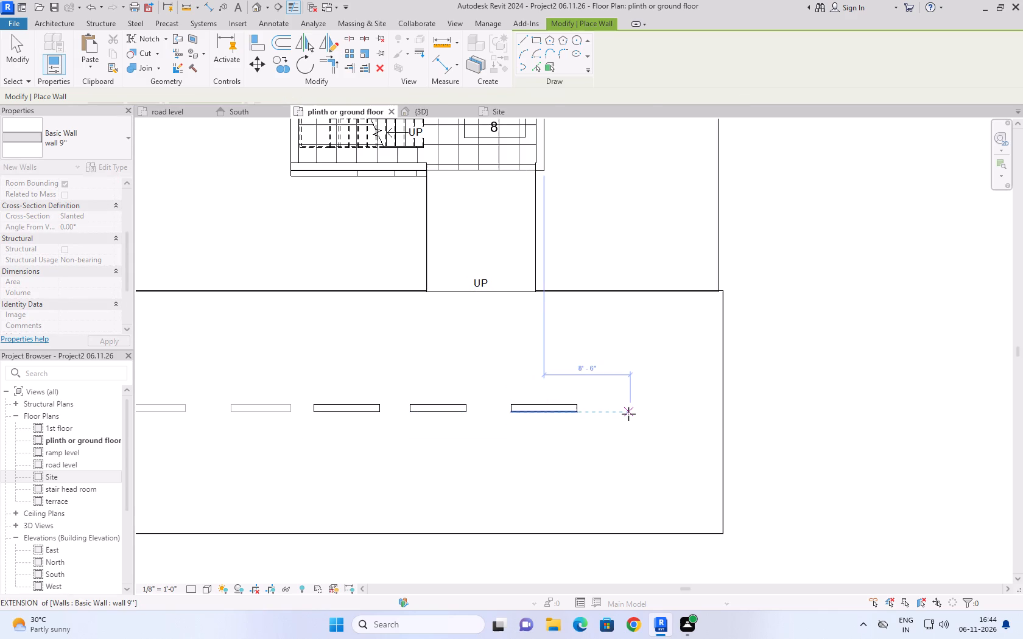
pyautogui.click(628, 414)
pyautogui.click(691, 408)
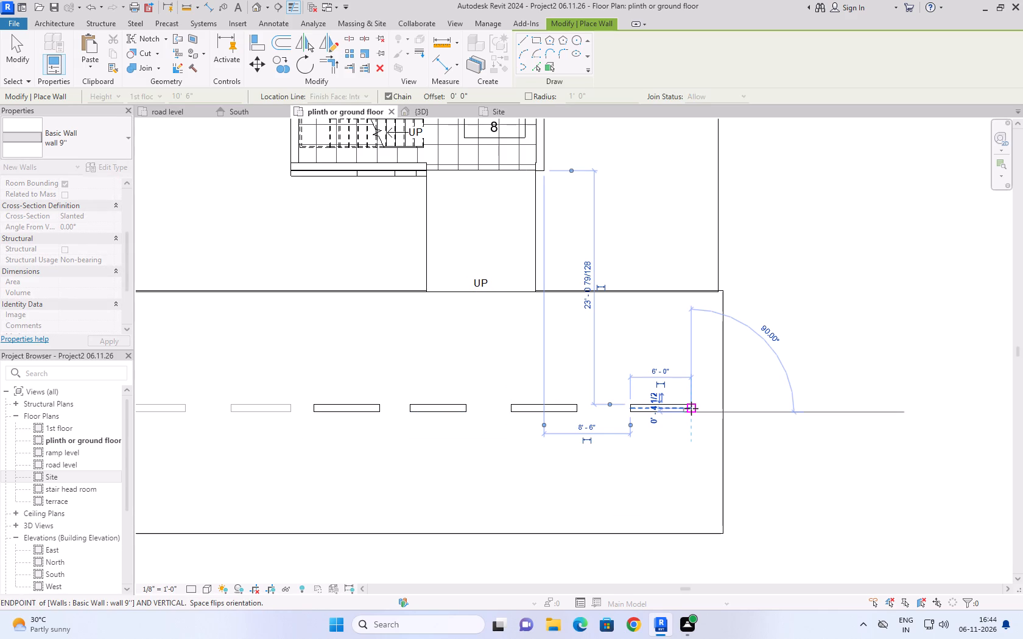
pyautogui.press('Escape')
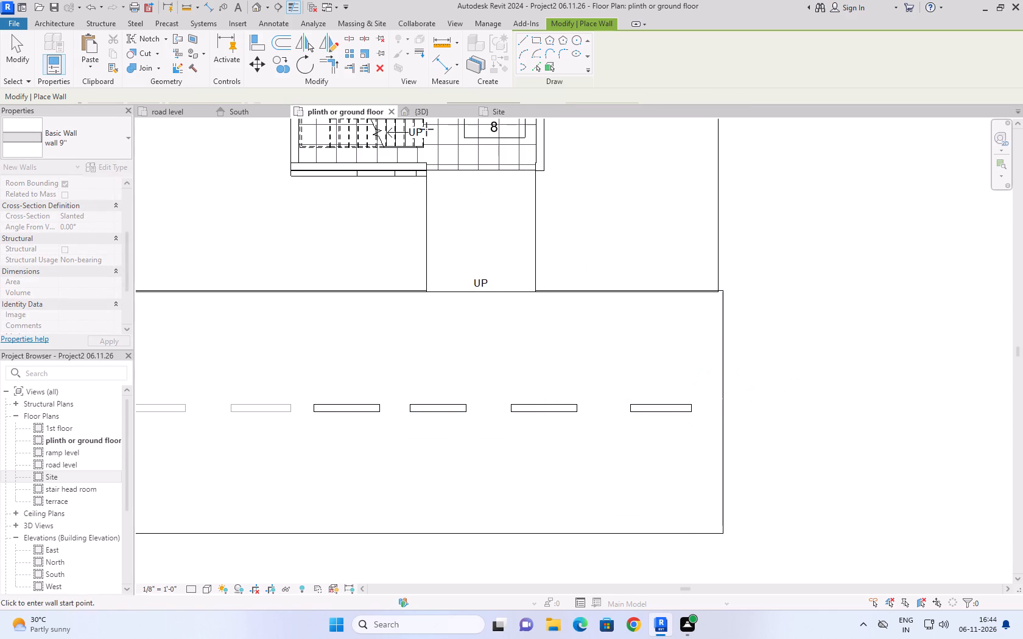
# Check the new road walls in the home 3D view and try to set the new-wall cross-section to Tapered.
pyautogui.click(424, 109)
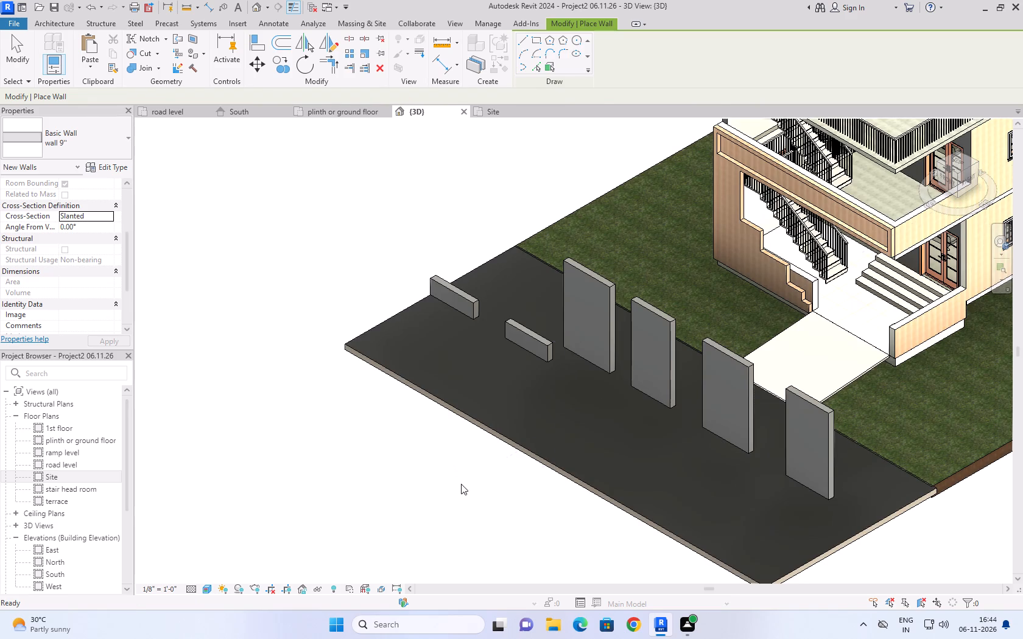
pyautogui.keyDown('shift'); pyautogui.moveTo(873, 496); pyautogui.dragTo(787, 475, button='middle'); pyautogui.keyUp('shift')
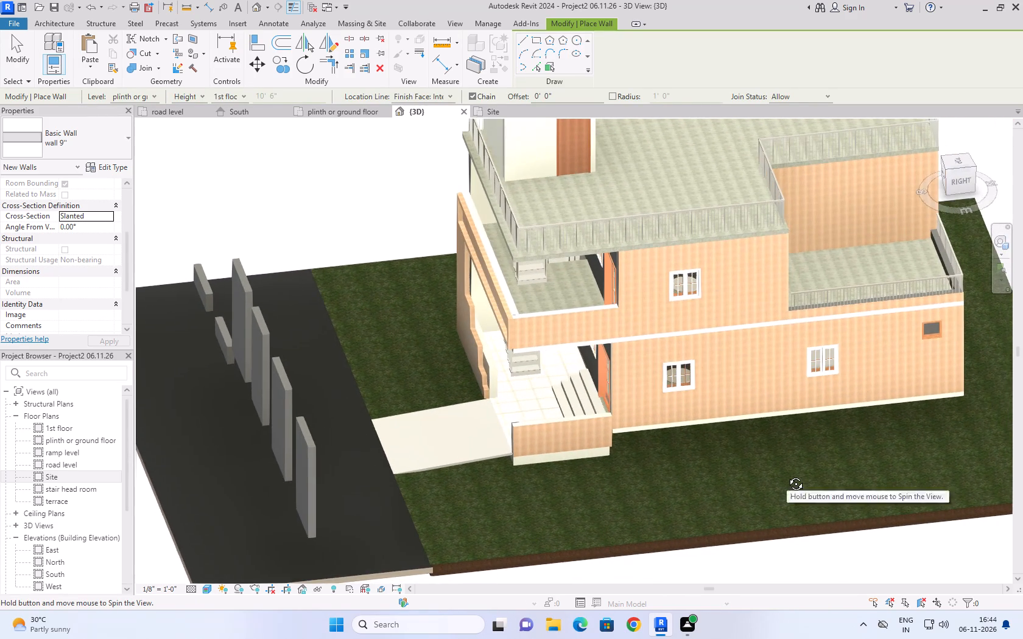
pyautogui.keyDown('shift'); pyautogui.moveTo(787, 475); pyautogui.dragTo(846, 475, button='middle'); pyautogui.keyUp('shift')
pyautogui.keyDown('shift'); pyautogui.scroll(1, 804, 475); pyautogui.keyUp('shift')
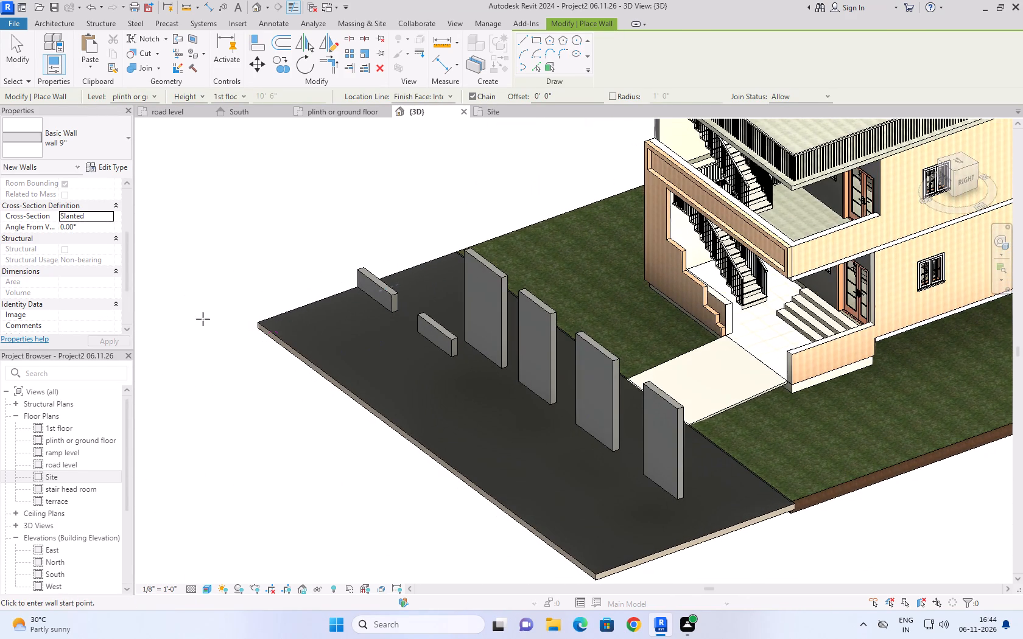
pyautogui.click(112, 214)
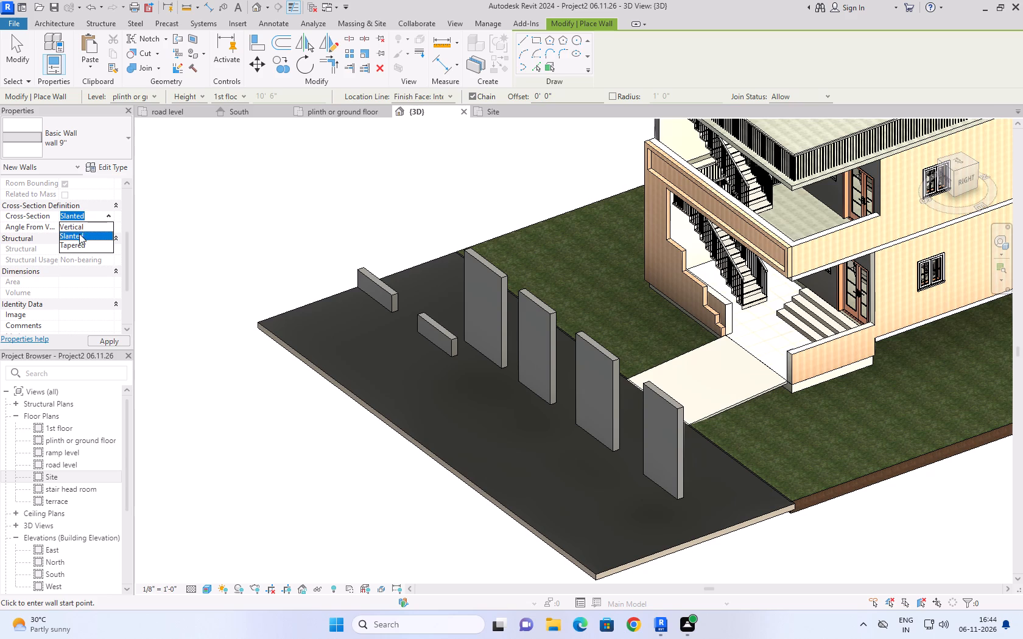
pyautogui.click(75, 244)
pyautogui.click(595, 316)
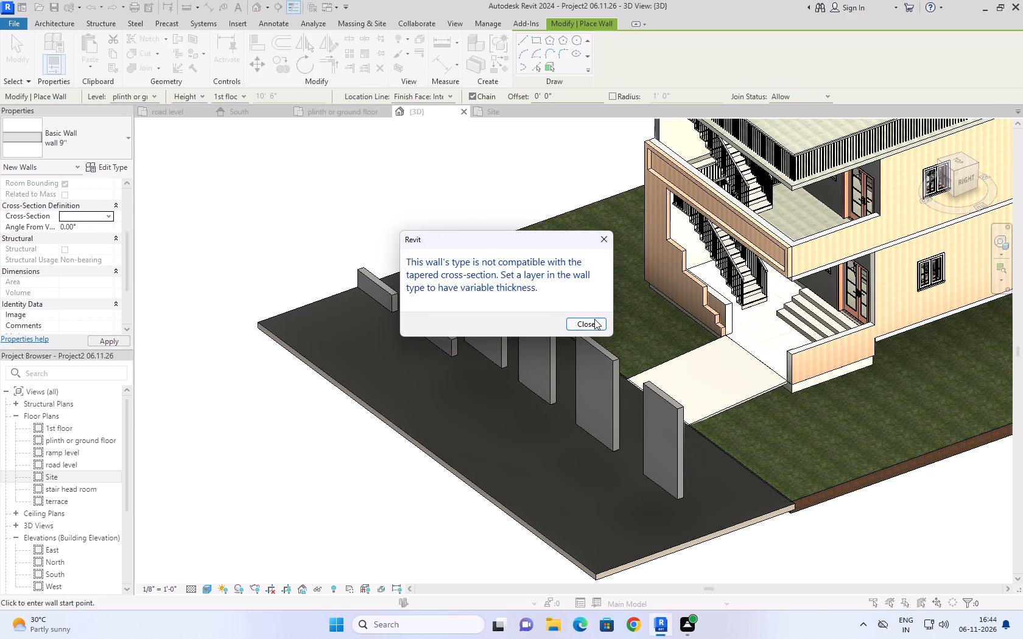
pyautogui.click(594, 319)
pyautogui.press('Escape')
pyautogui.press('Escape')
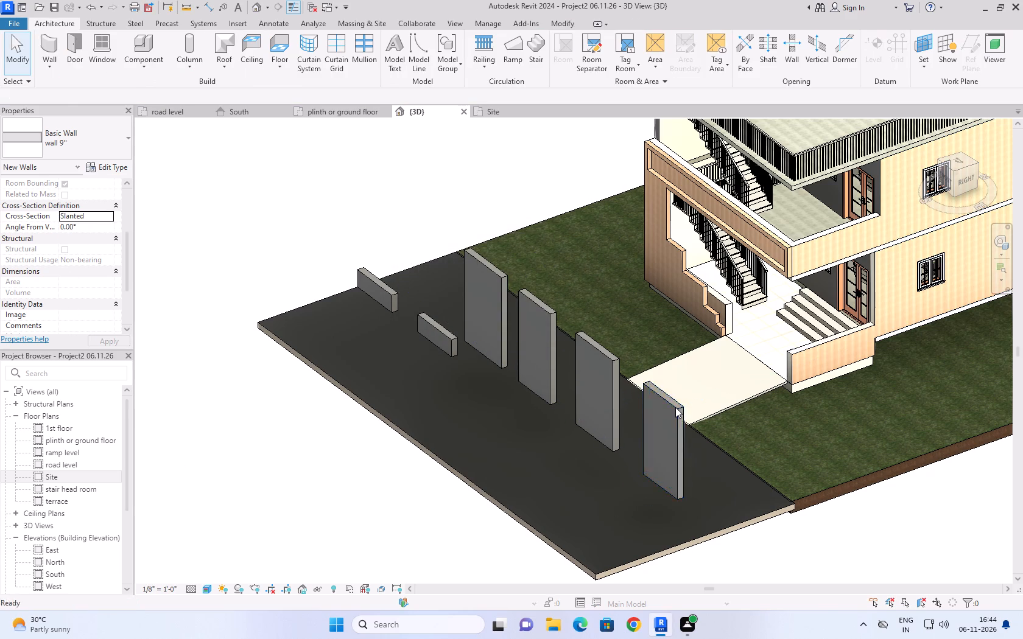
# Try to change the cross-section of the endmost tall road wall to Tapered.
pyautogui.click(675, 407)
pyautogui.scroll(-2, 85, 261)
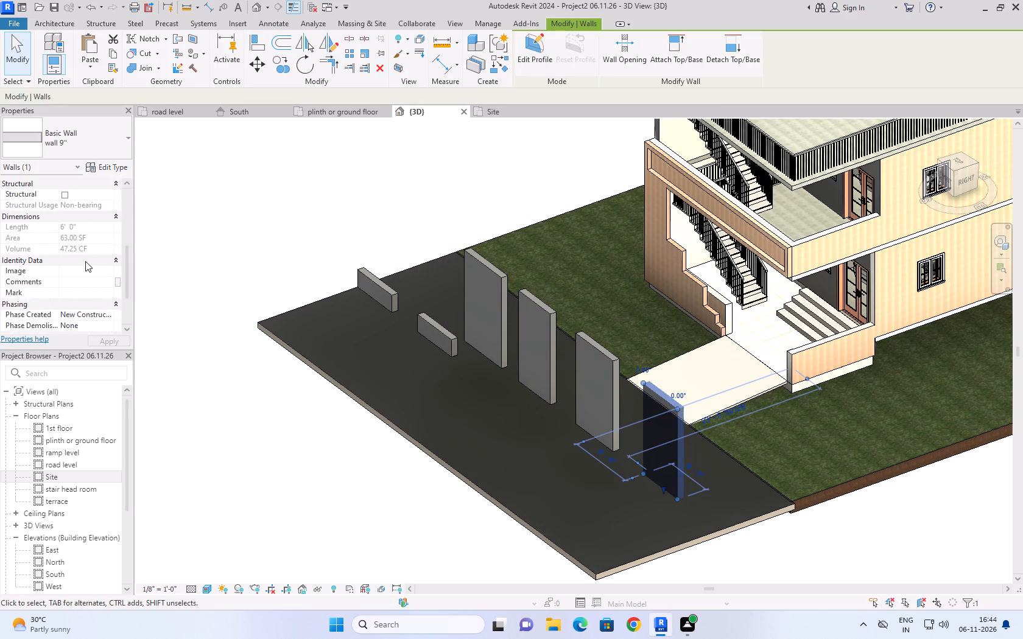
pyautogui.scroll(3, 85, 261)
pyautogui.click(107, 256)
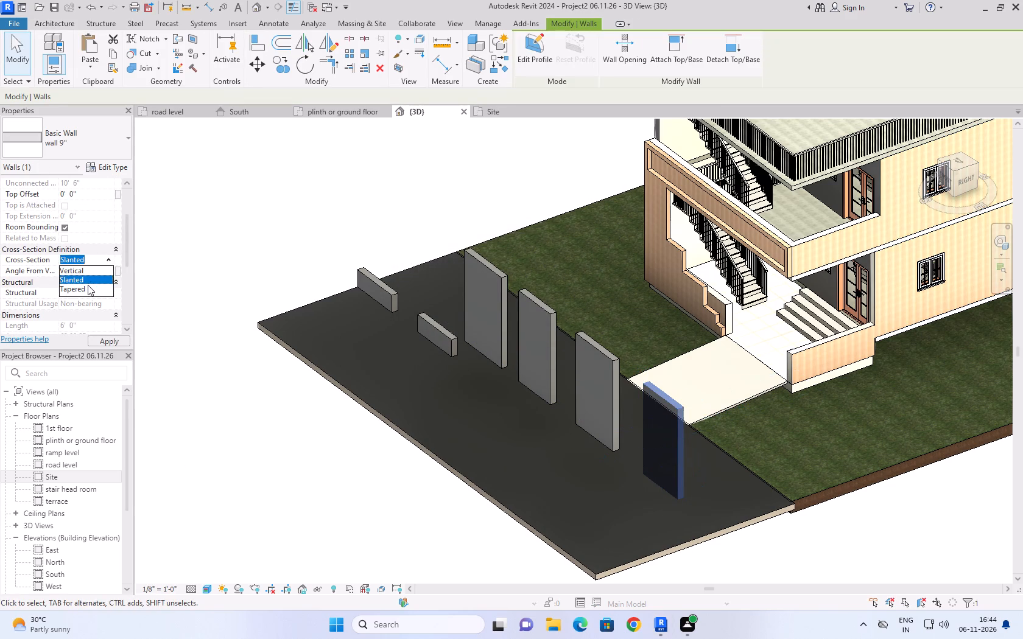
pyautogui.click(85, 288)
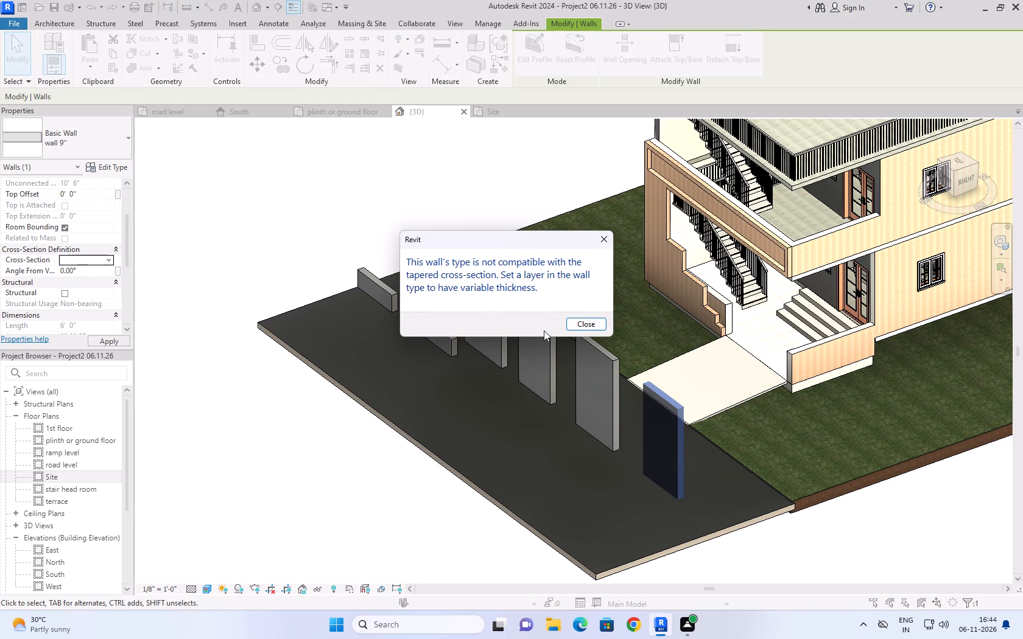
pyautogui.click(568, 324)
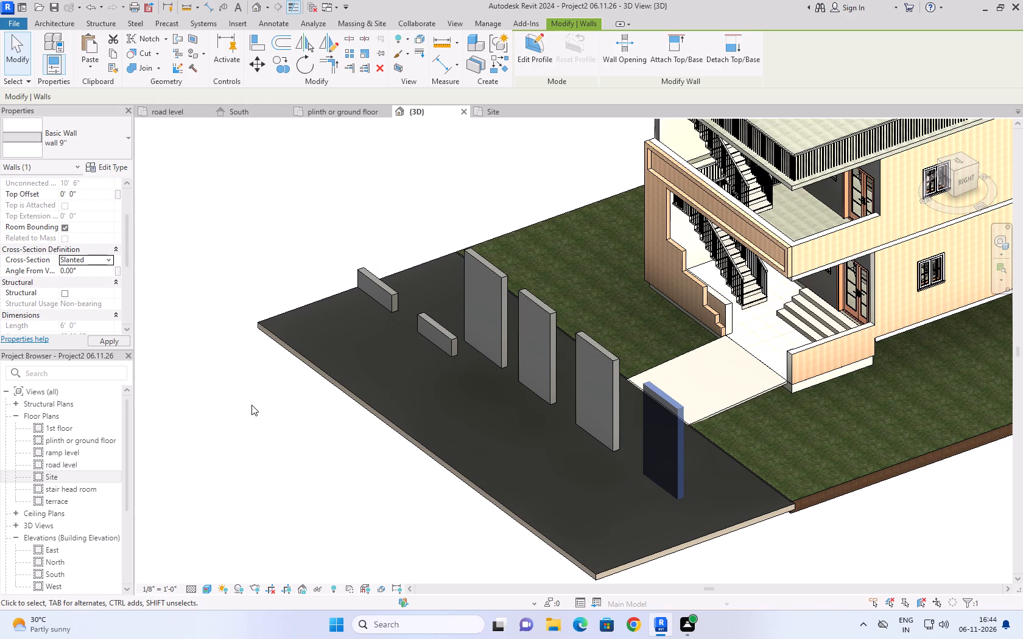
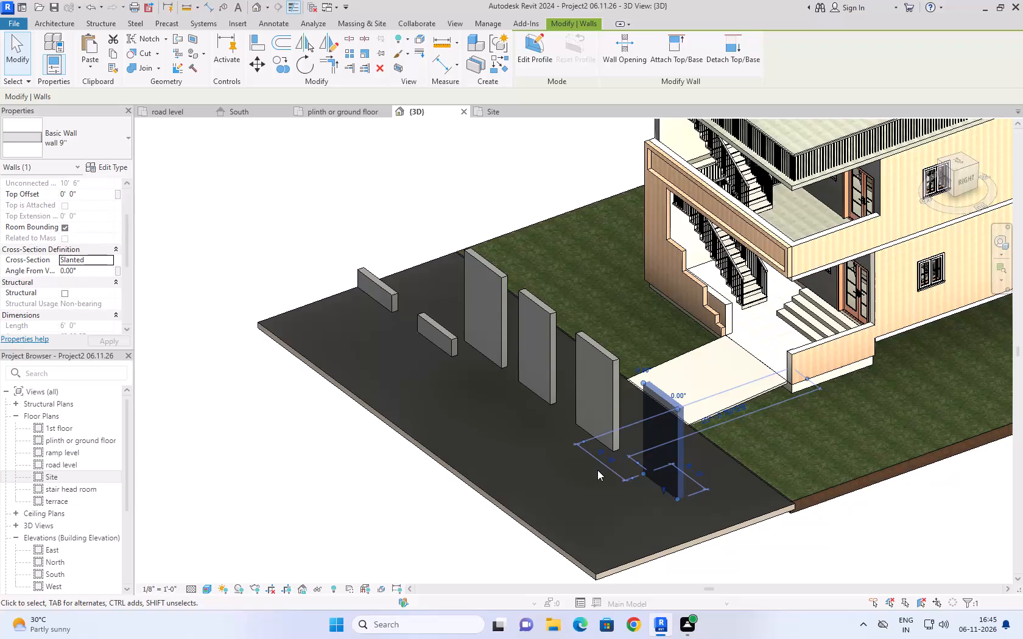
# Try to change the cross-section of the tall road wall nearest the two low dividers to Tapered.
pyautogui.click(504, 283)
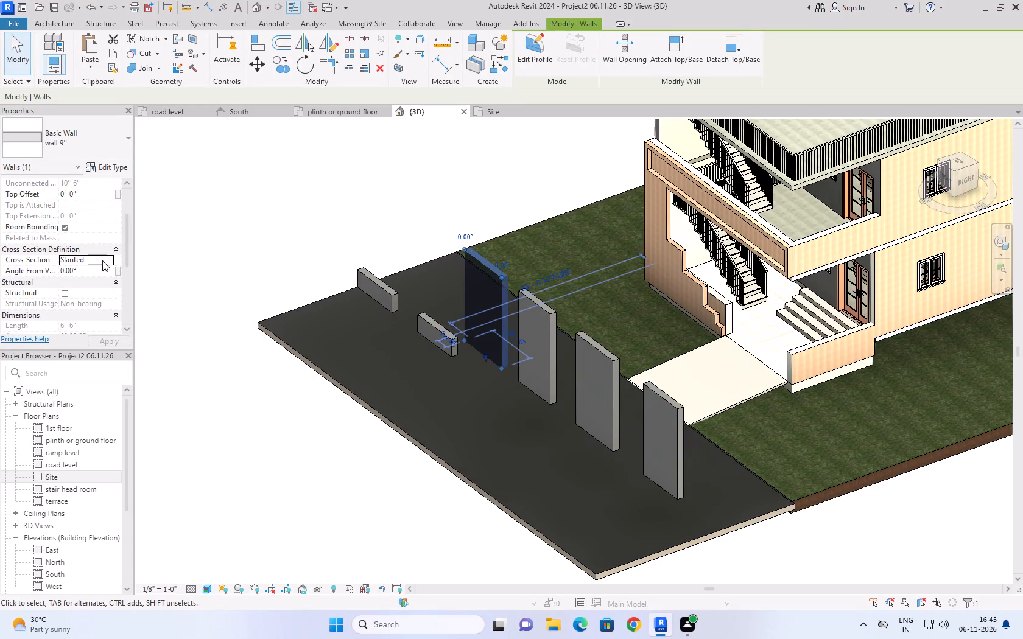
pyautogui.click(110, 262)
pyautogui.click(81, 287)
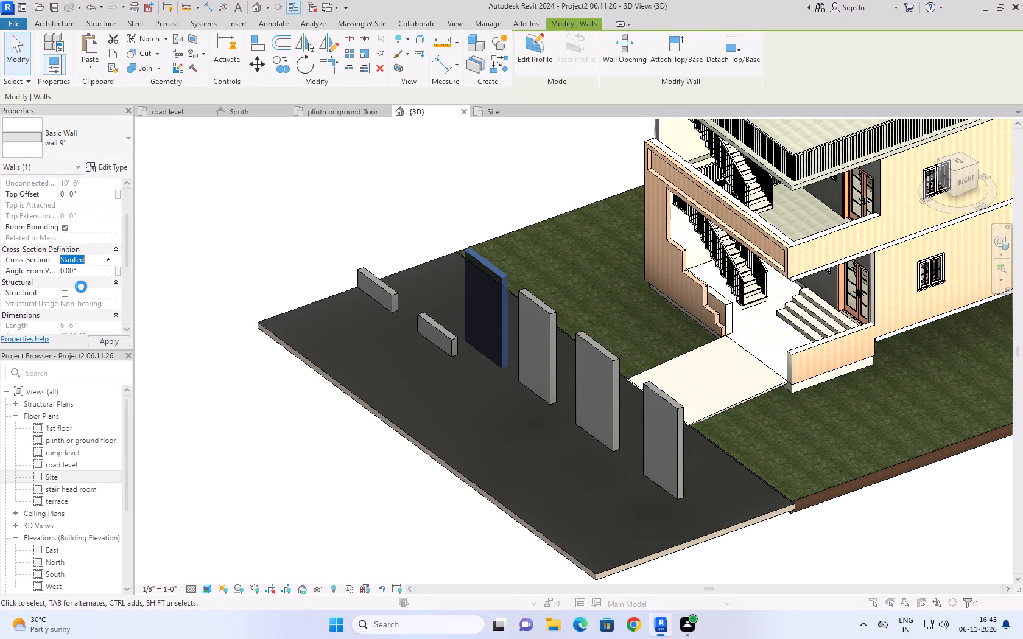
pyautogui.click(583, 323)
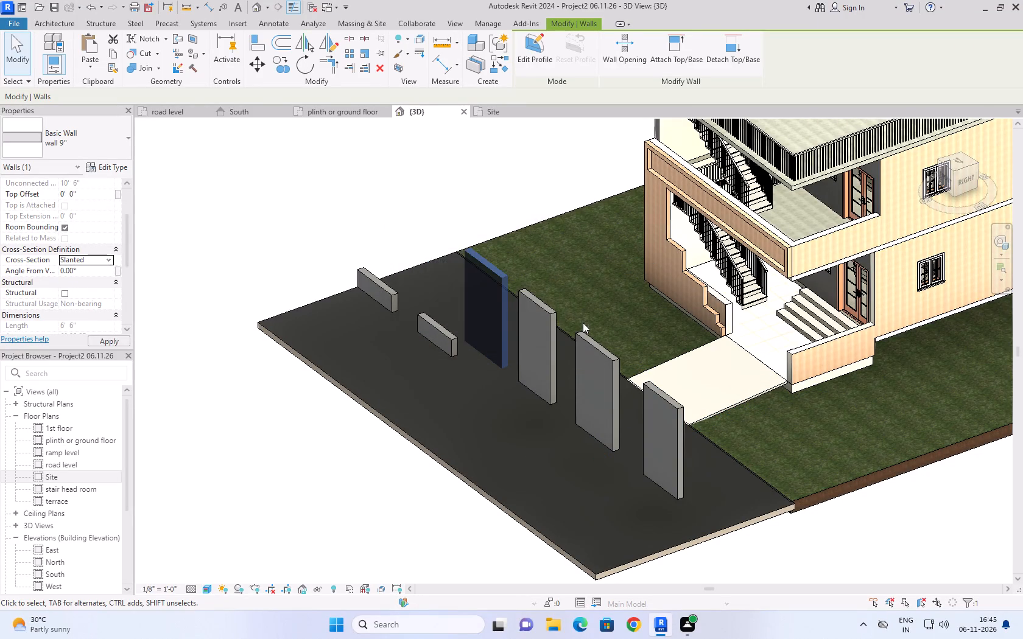
# Make the structure layer of the wall 9" type variable in thickness, working from the second tall road wall.
pyautogui.click(549, 315)
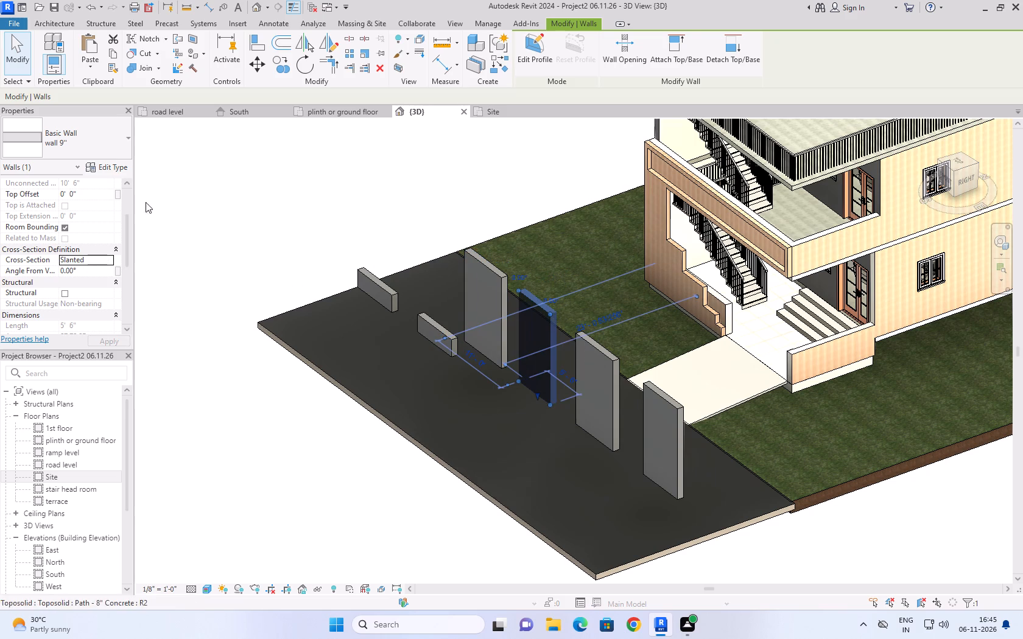
pyautogui.click(111, 171)
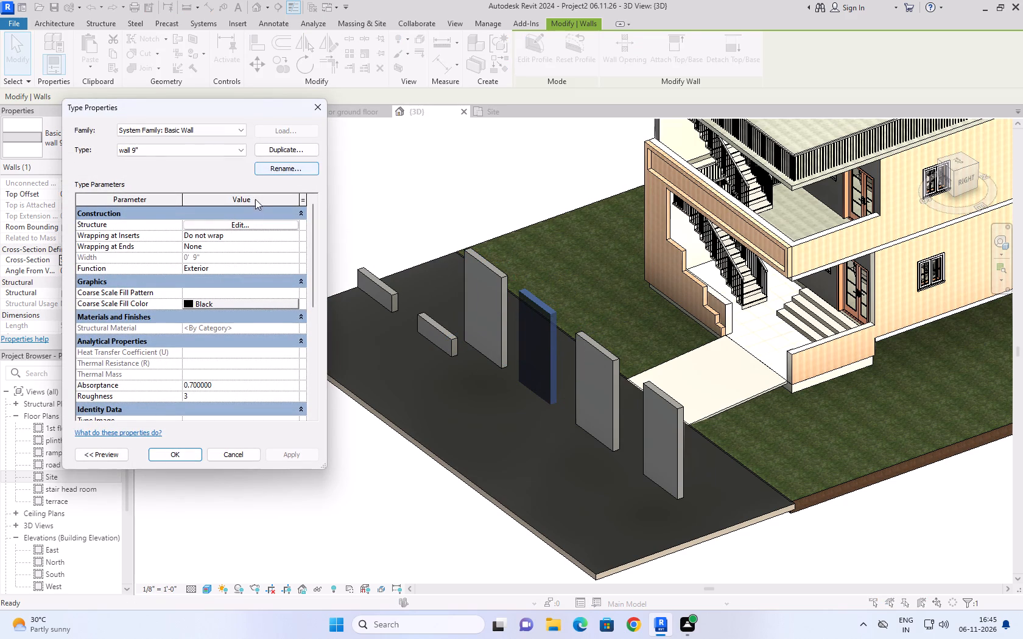
pyautogui.click(250, 225)
pyautogui.click(286, 248)
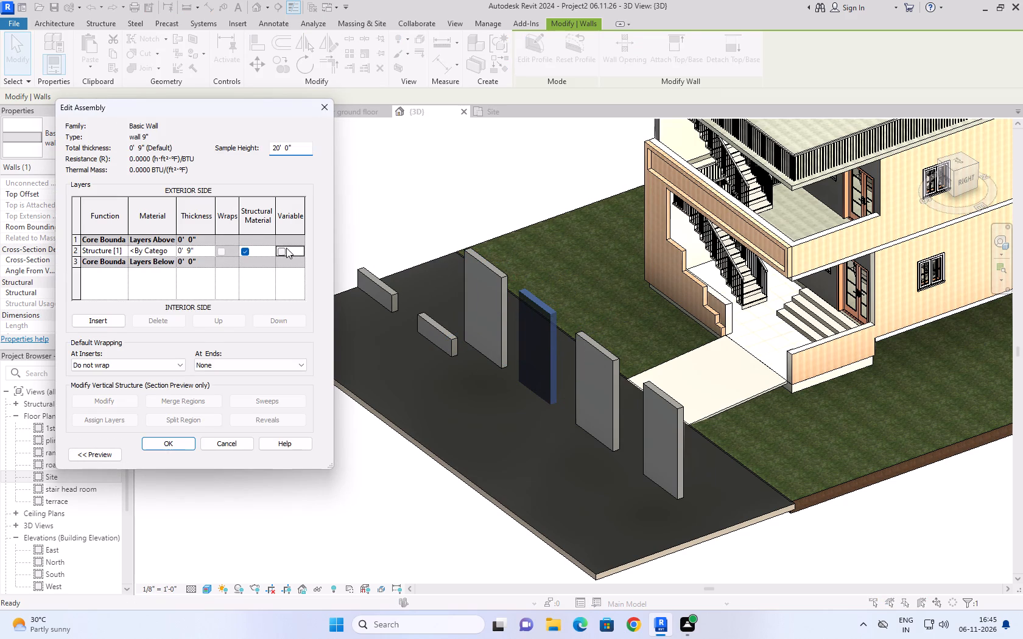
pyautogui.click(281, 248)
pyautogui.click(183, 445)
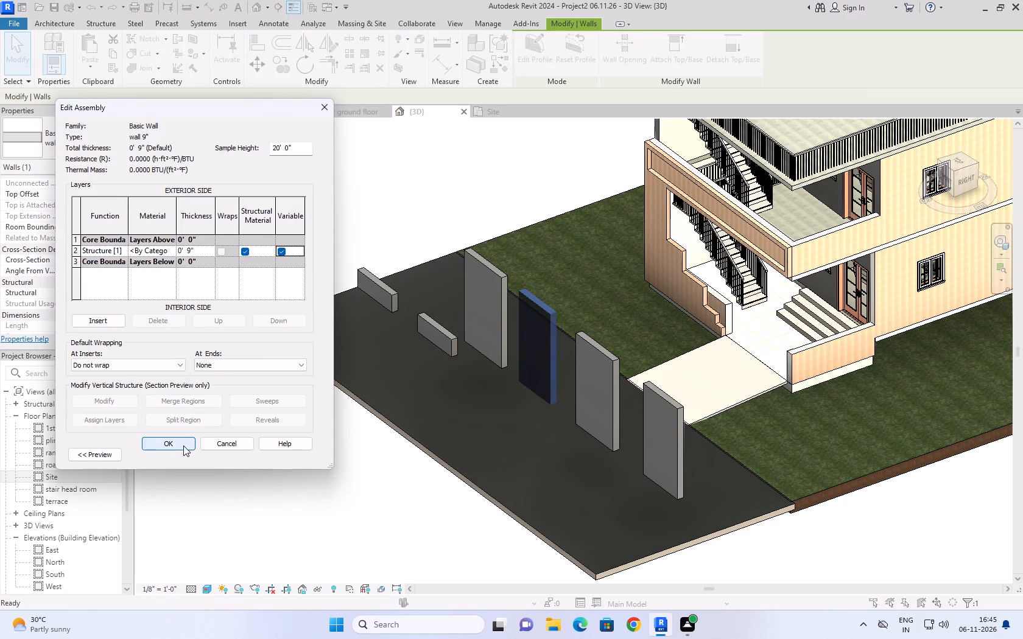
pyautogui.click(304, 456)
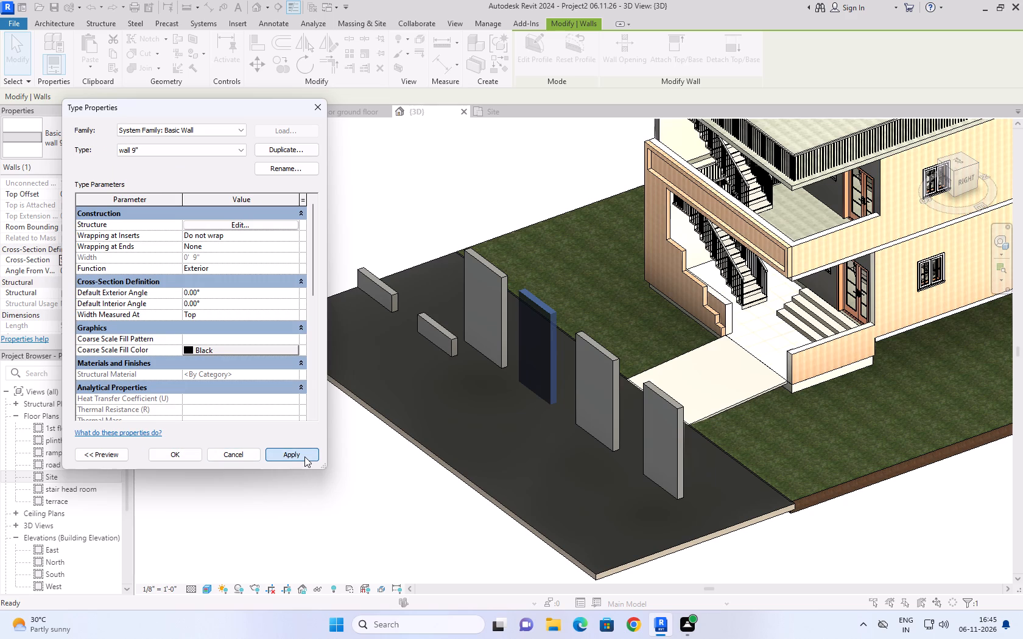
pyautogui.click(194, 451)
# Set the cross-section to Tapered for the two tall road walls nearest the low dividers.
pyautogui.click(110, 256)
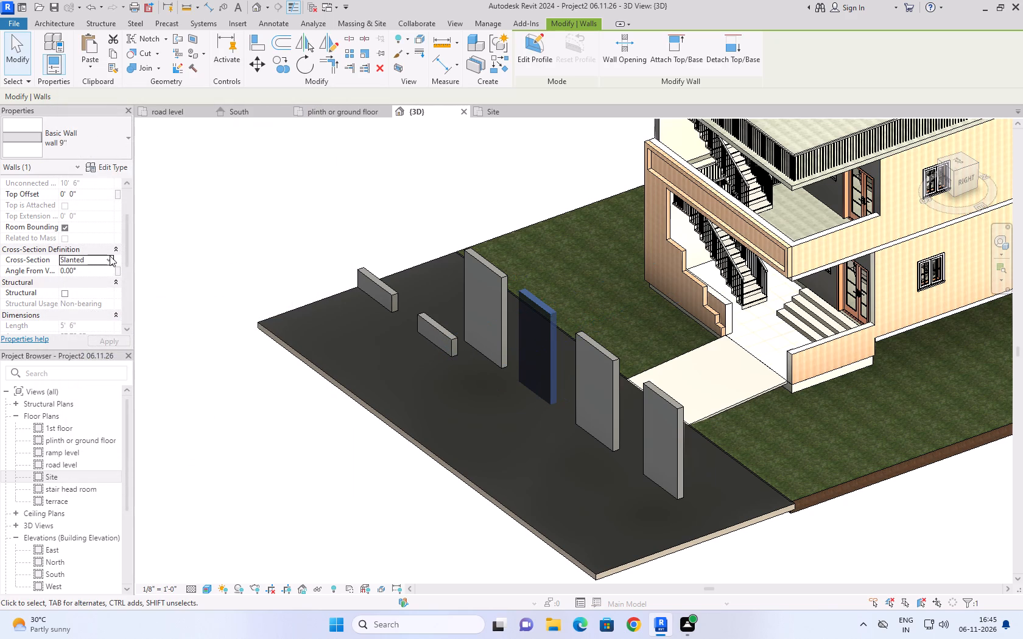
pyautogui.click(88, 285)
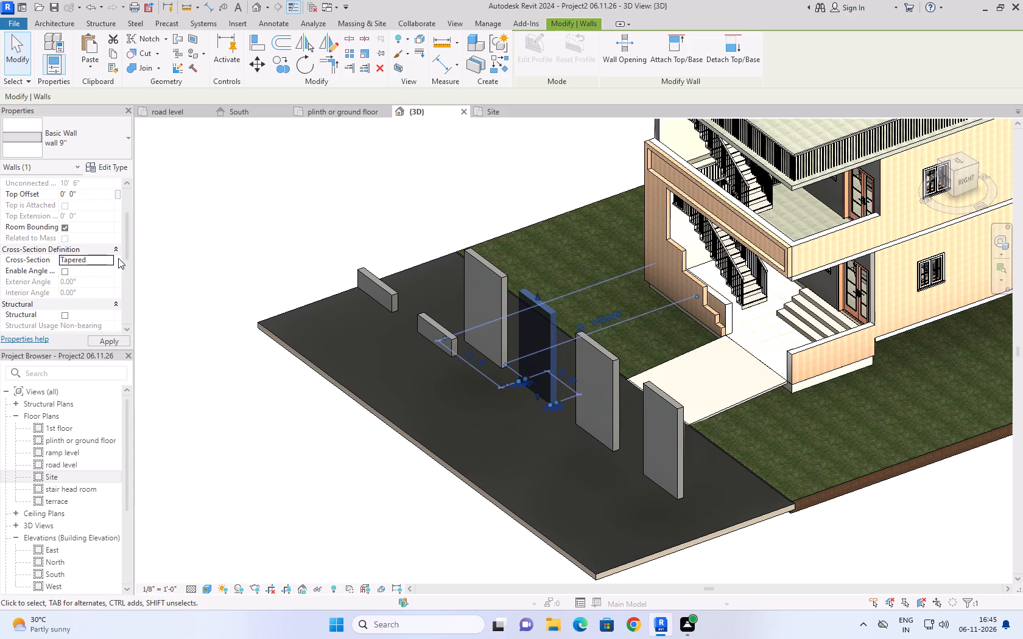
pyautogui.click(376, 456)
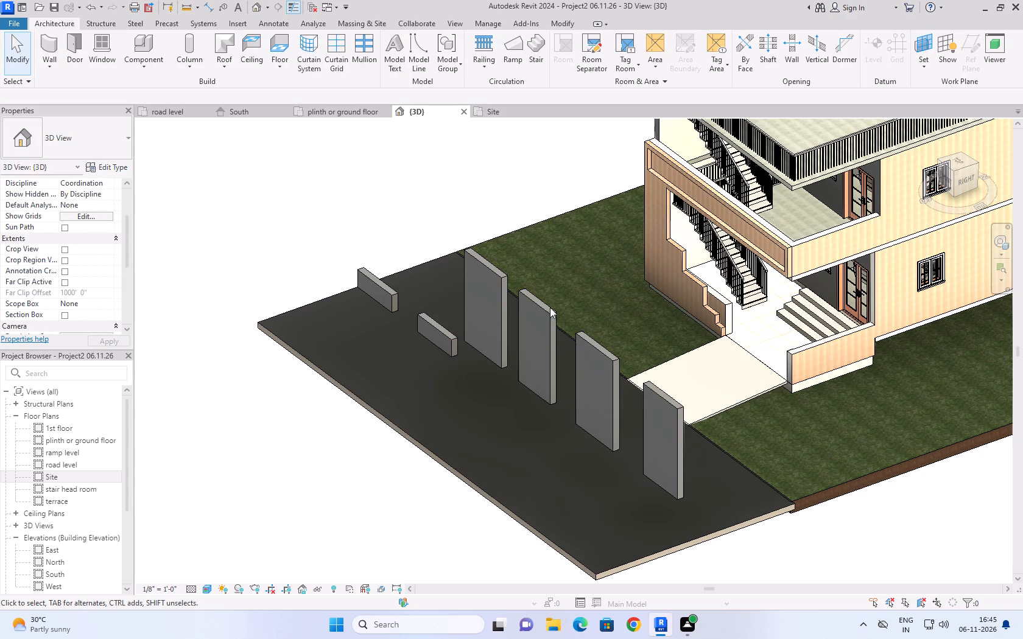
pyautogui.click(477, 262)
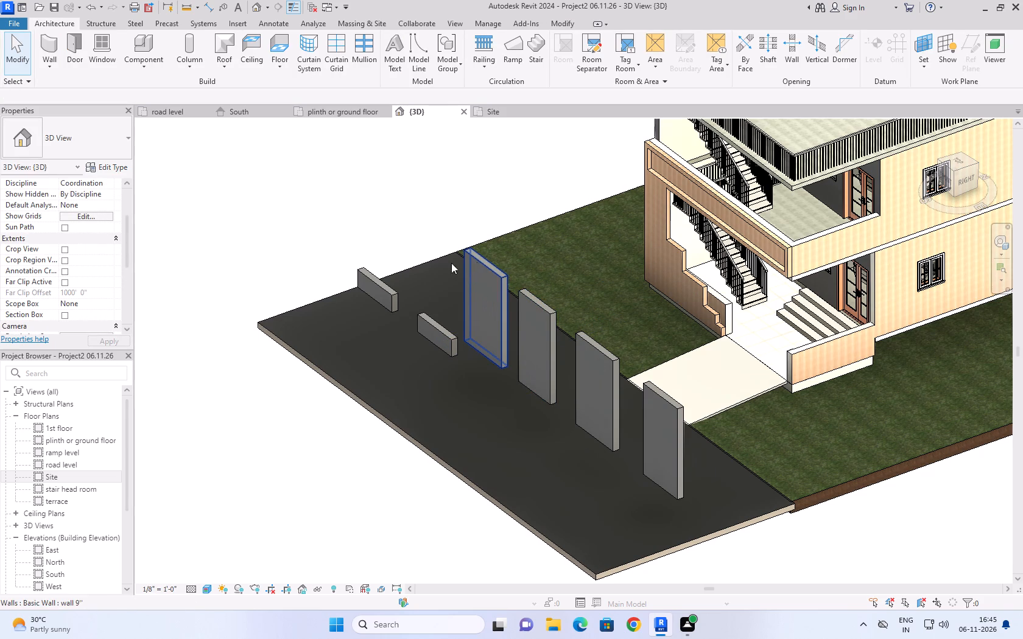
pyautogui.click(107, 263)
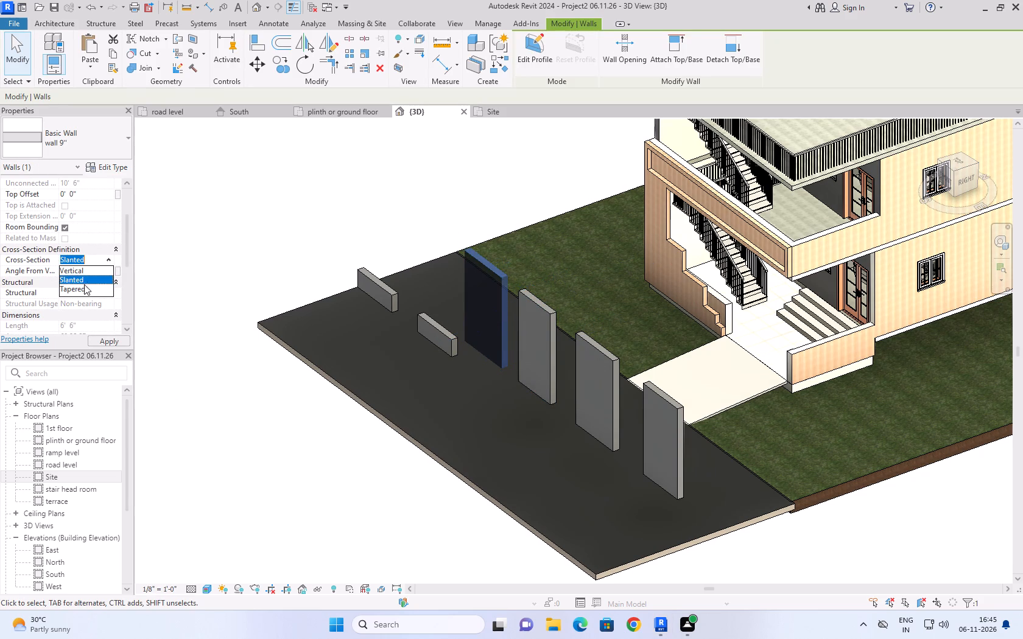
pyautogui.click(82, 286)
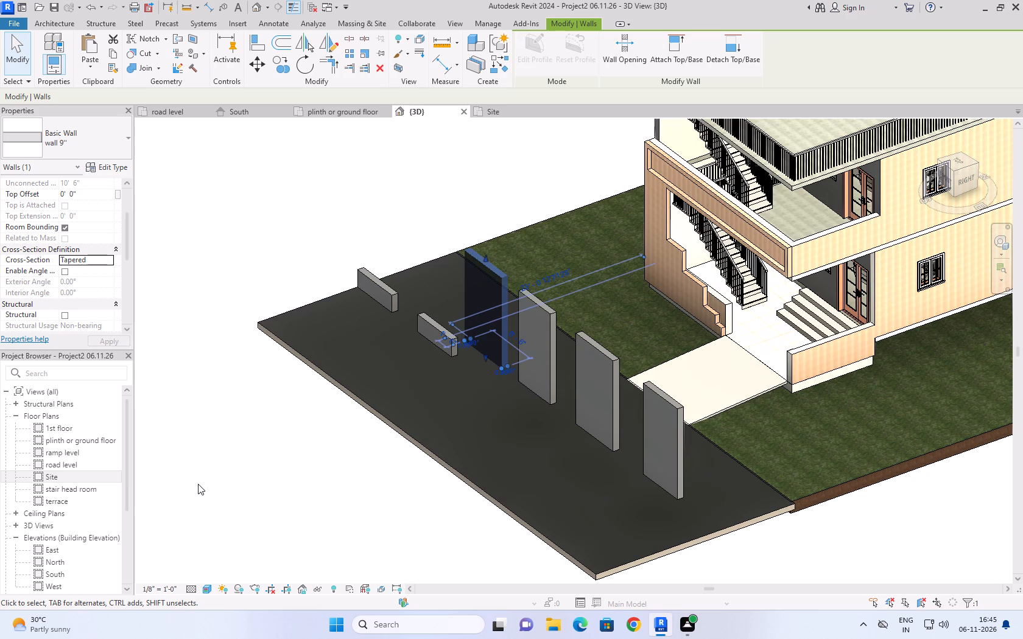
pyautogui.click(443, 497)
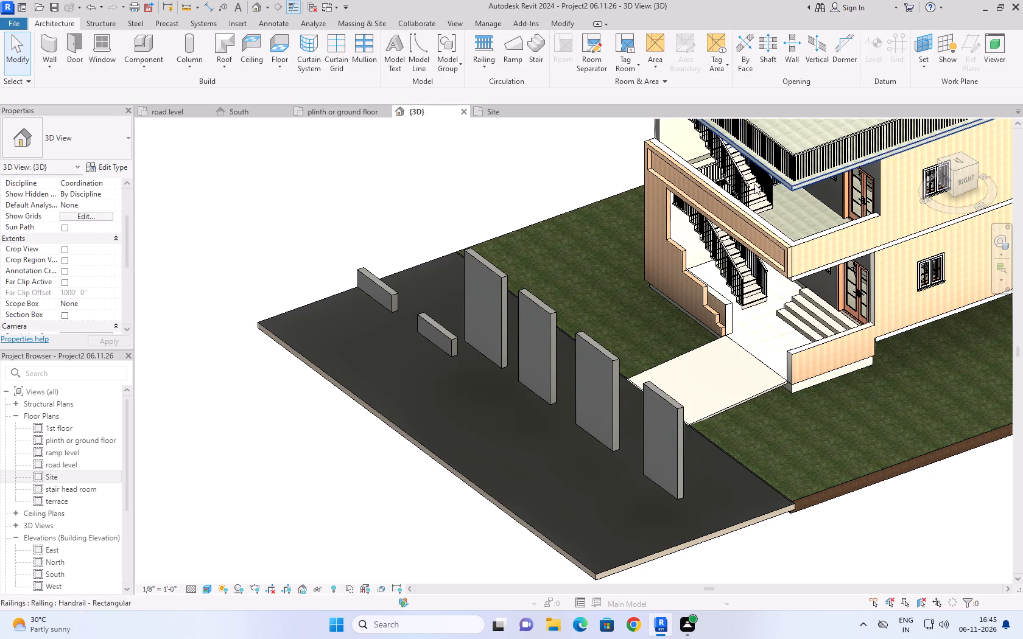
# In the plinth or ground floor plan, delete the four tall walls on the road, keeping the two low dividers.
pyautogui.click(319, 107)
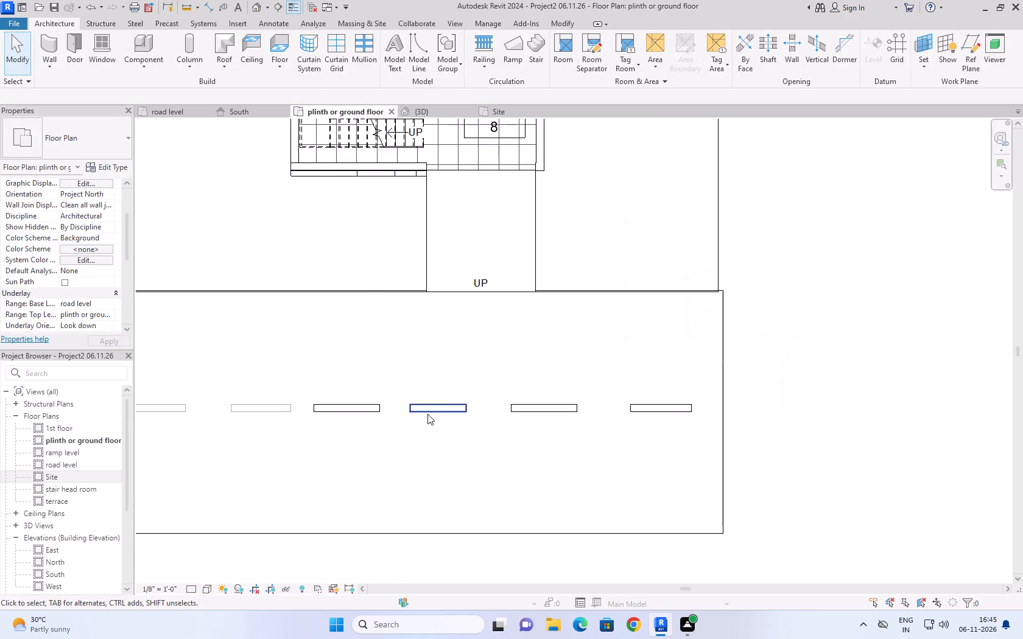
pyautogui.click(424, 413)
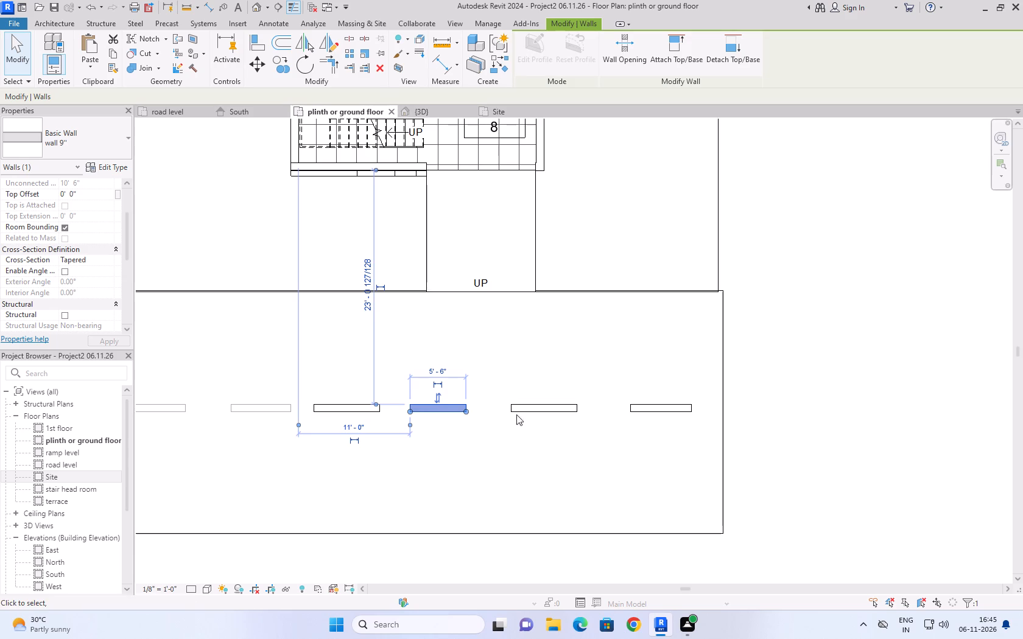
pyautogui.scroll(-3, 541, 414)
pyautogui.click(353, 365)
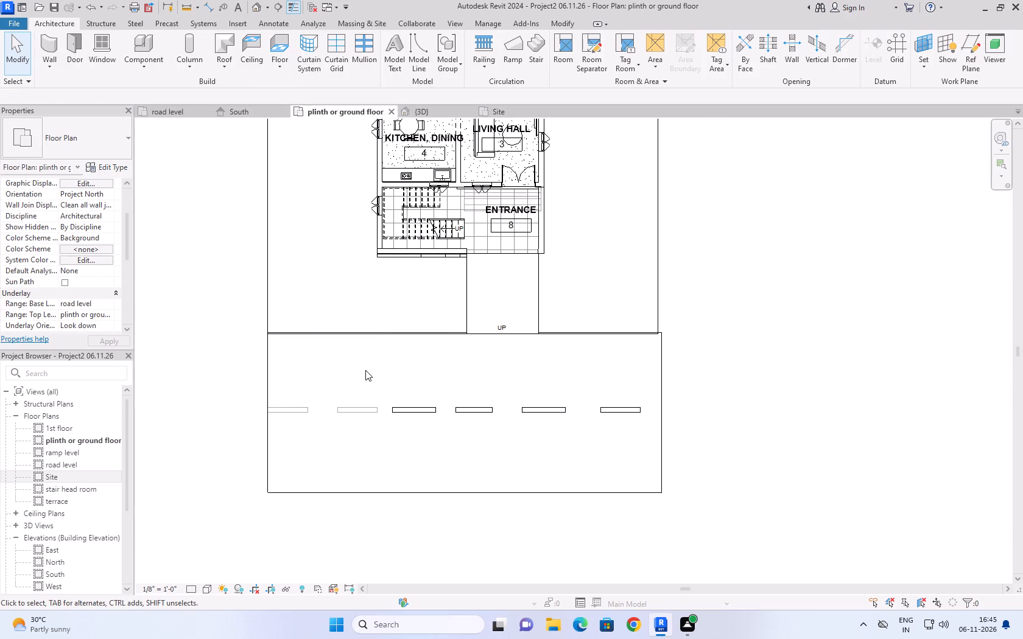
pyautogui.click(399, 371)
pyautogui.moveTo(376, 368); pyautogui.dragTo(656, 459)
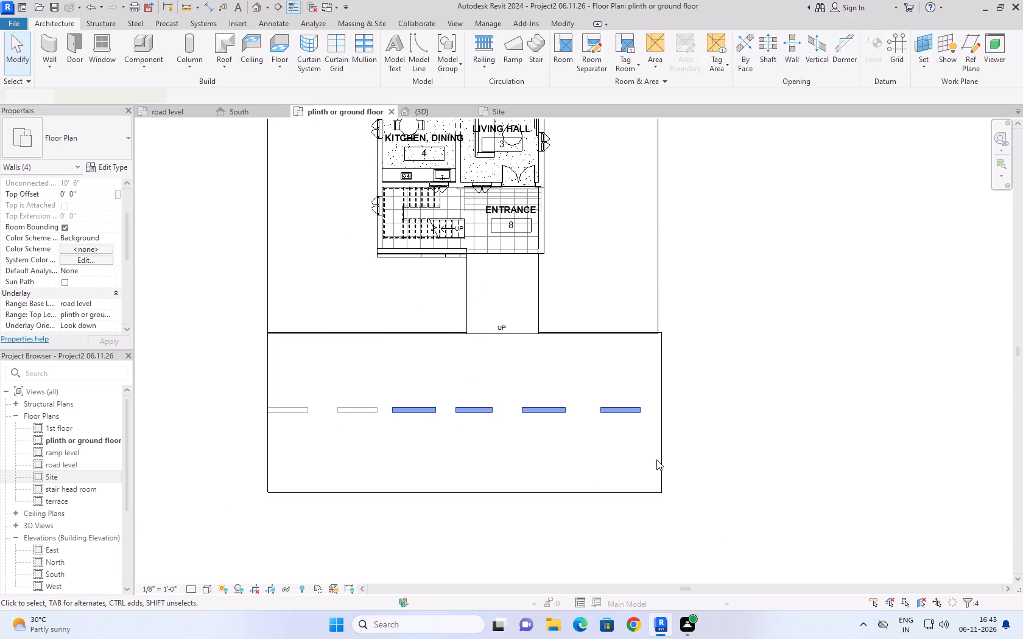
pyautogui.press('Delete')
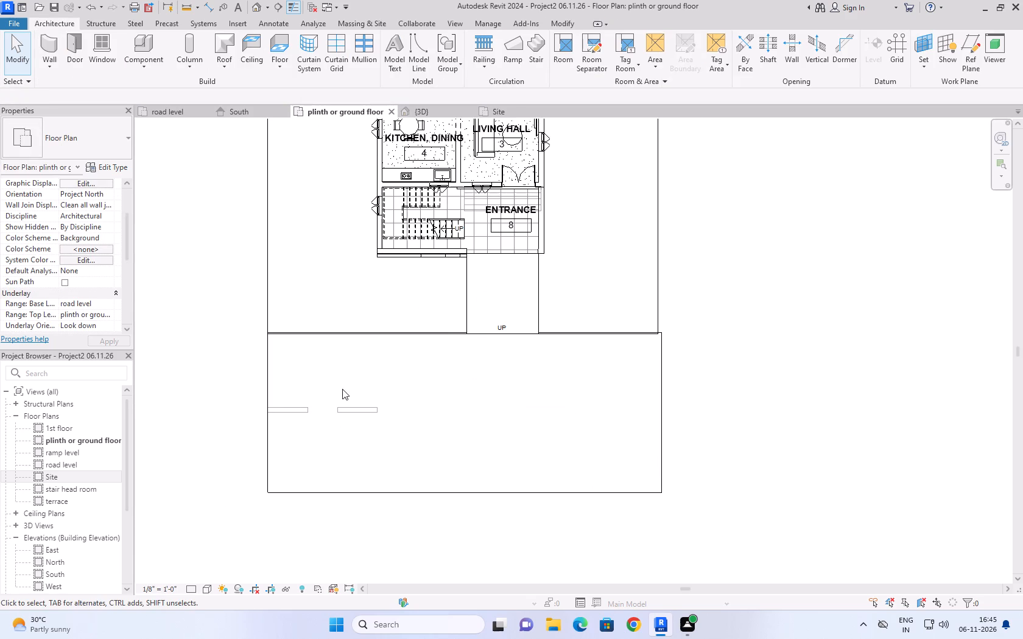
pyautogui.moveTo(354, 422); pyautogui.dragTo(360, 417)
# Draw a Slanted wall 9" with a 5° angle from vertical, about 12' long, on the road in line with the dividers.
pyautogui.write('wa')
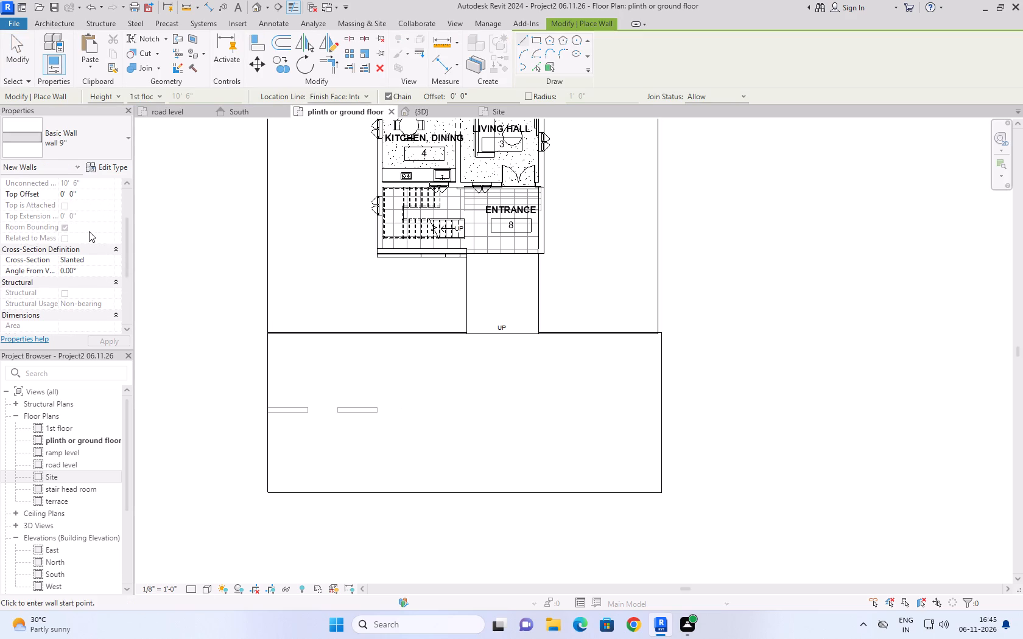
pyautogui.click(110, 260)
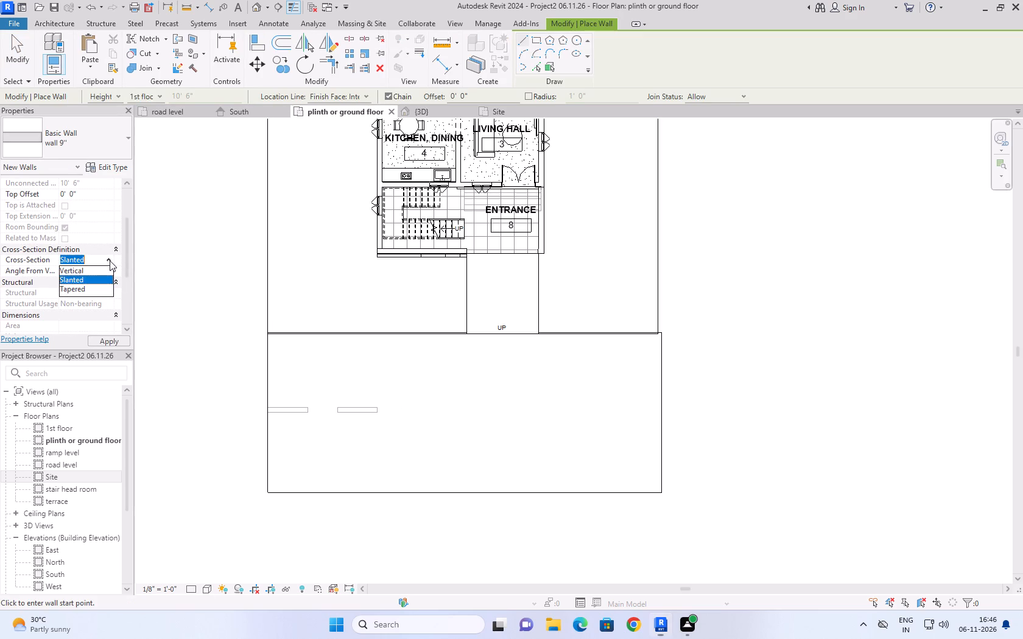
pyautogui.click(110, 260)
pyautogui.click(110, 260)
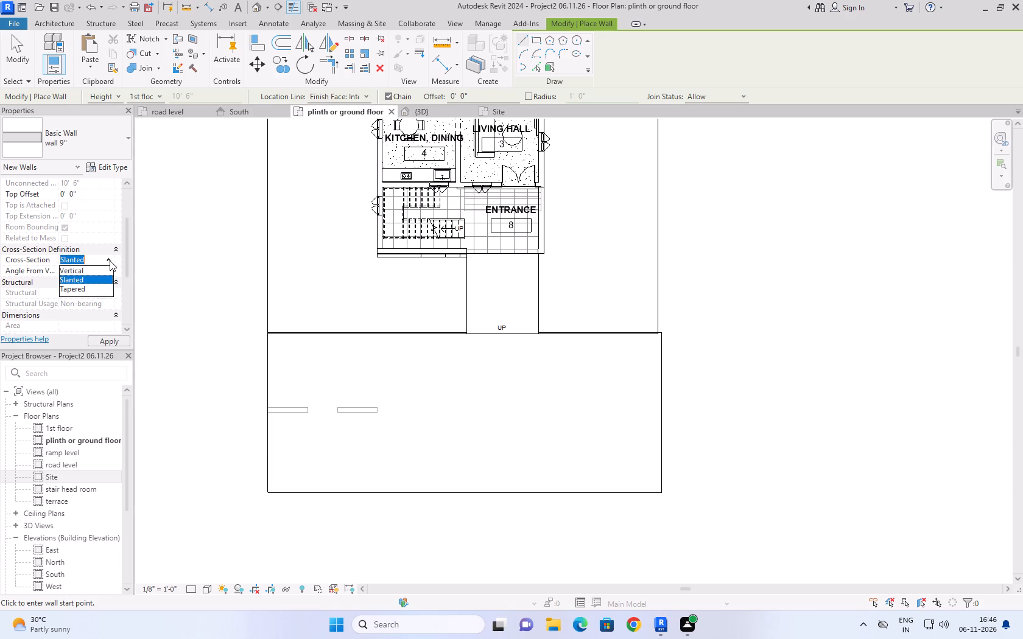
pyautogui.click(110, 260)
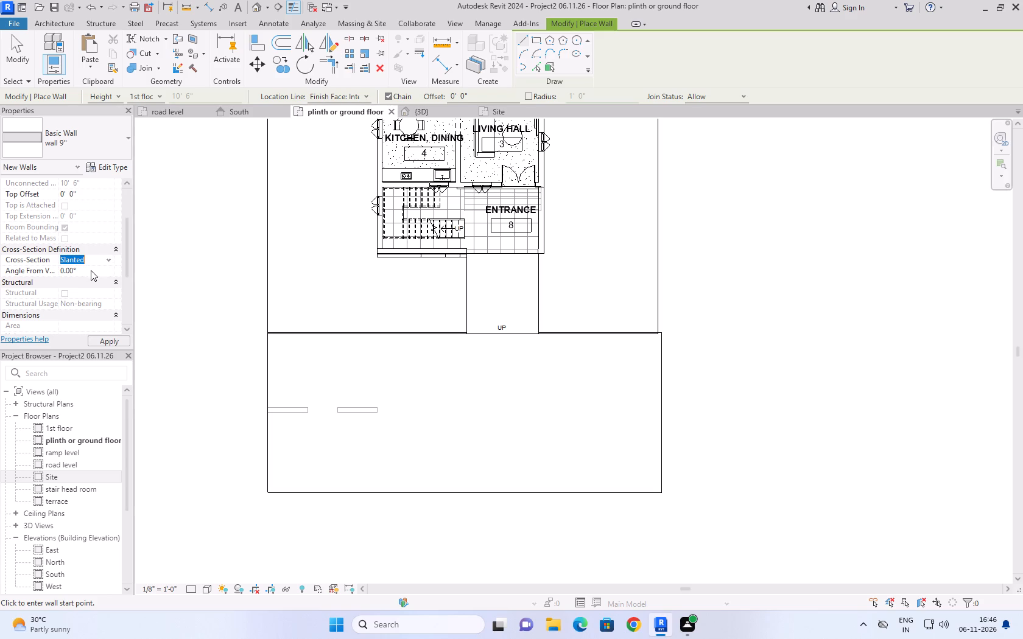
pyautogui.click(91, 270)
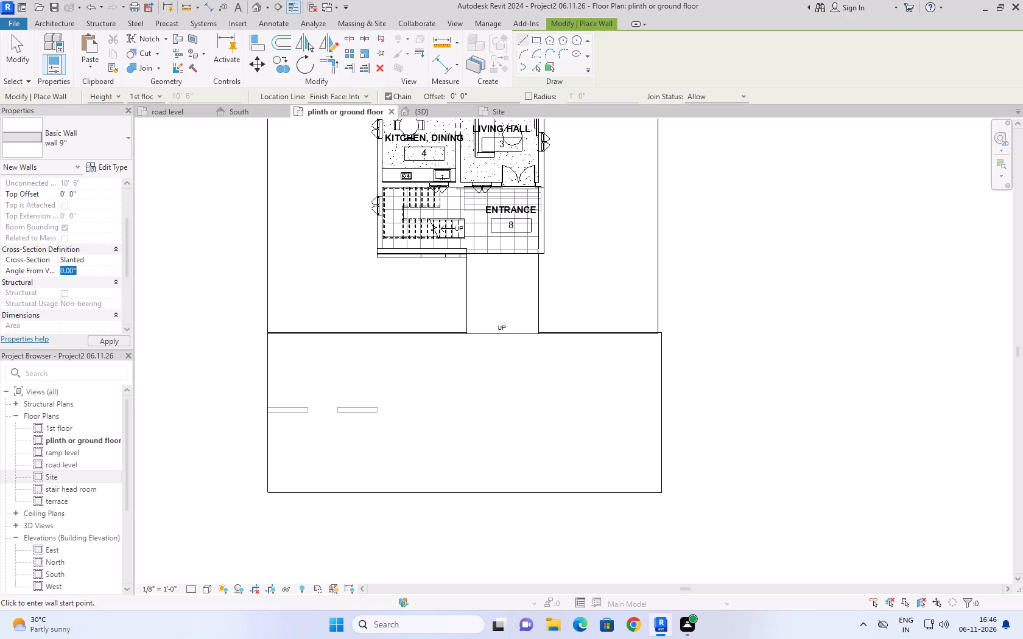
pyautogui.press('5')
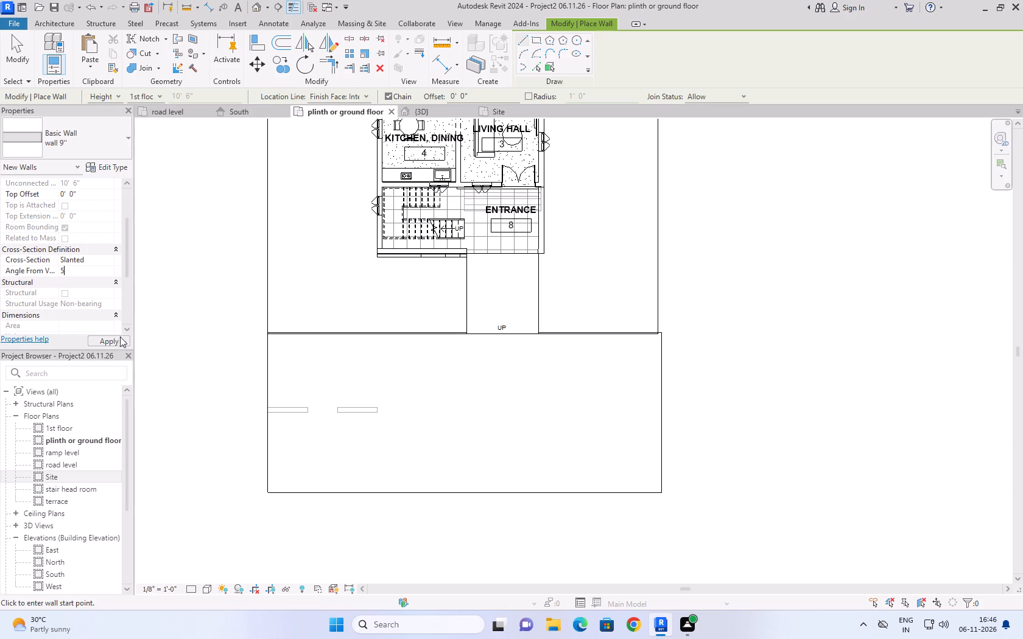
pyautogui.click(119, 341)
pyautogui.click(419, 413)
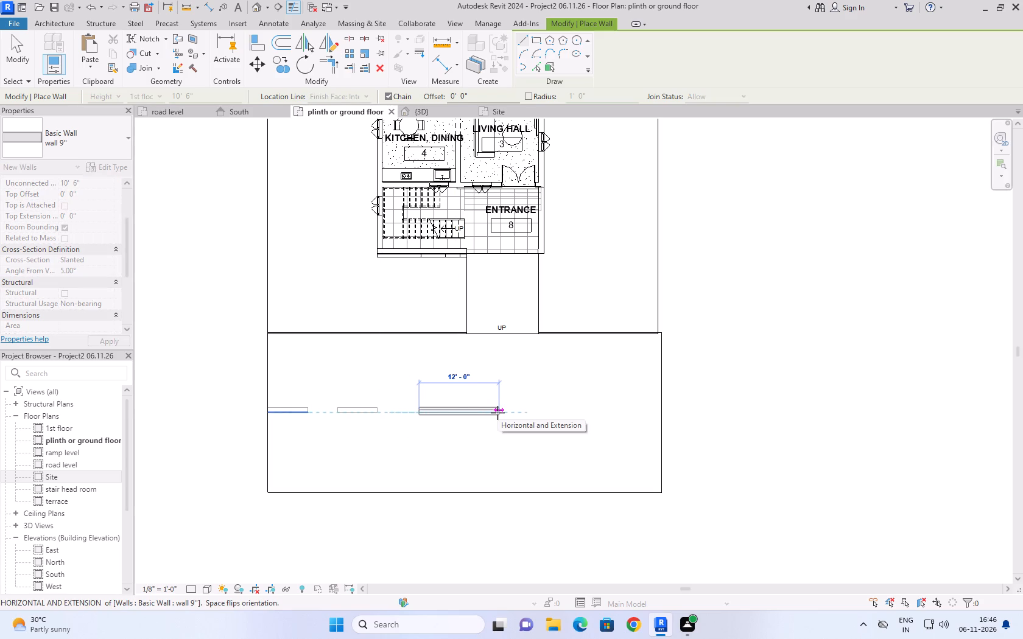
pyautogui.click(497, 413)
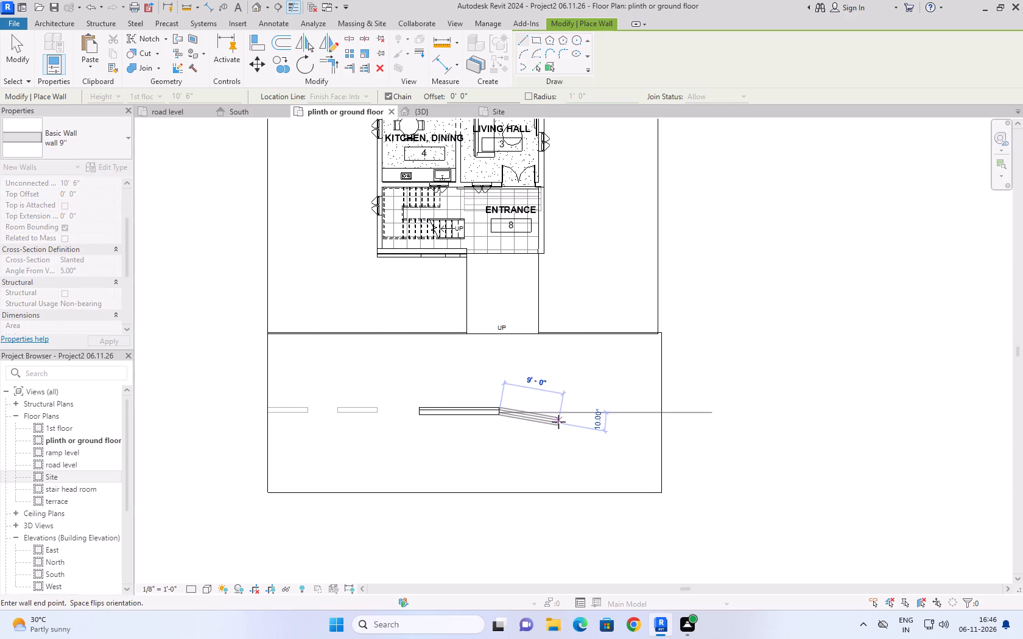
pyautogui.press('Escape')
# Draw two more separate 5° slanted walls along the same road line, about 6' and 7' long.
pyautogui.click(538, 412)
pyautogui.click(577, 413)
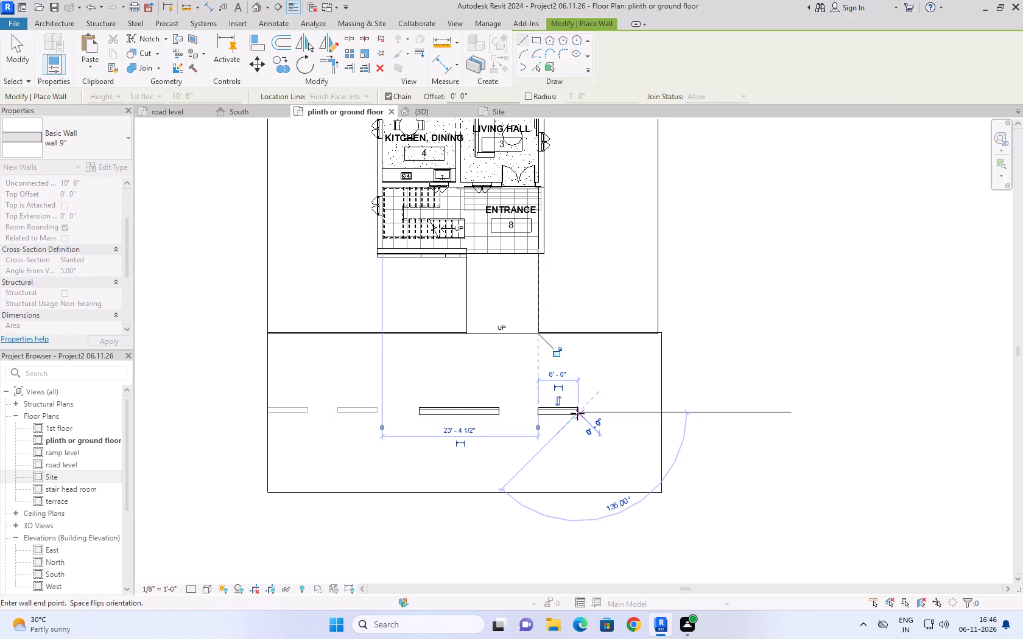
pyautogui.press('Escape')
pyautogui.click(603, 408)
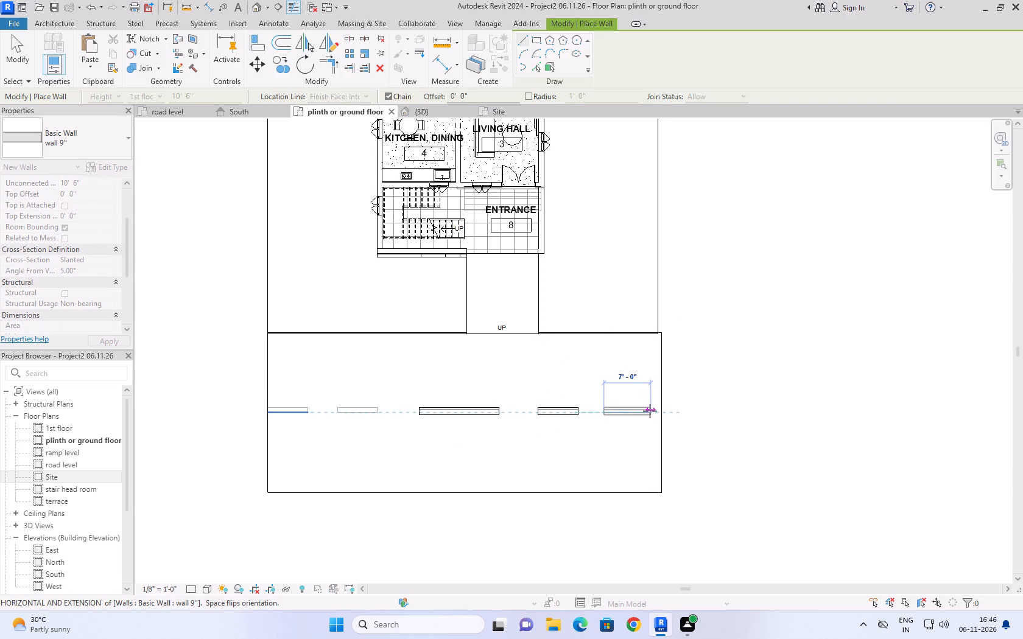
pyautogui.click(650, 411)
pyautogui.press('Escape')
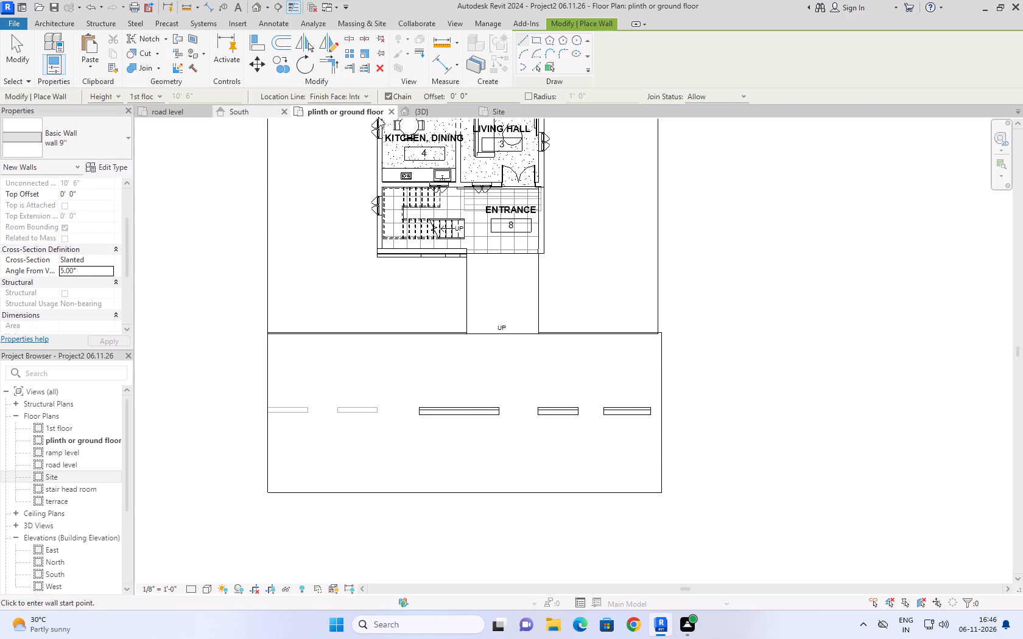
# Examine the slanted road walls in the home 3D view from the side of the house.
pyautogui.click(428, 116)
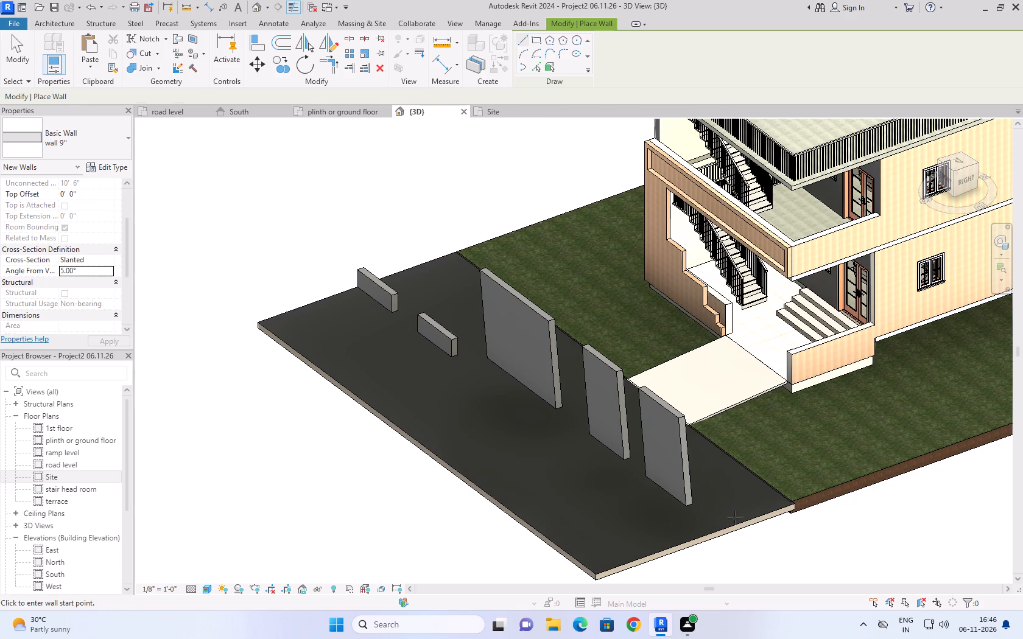
pyautogui.keyDown('shift'); pyautogui.moveTo(833, 452); pyautogui.dragTo(763, 446, button='middle'); pyautogui.keyUp('shift')
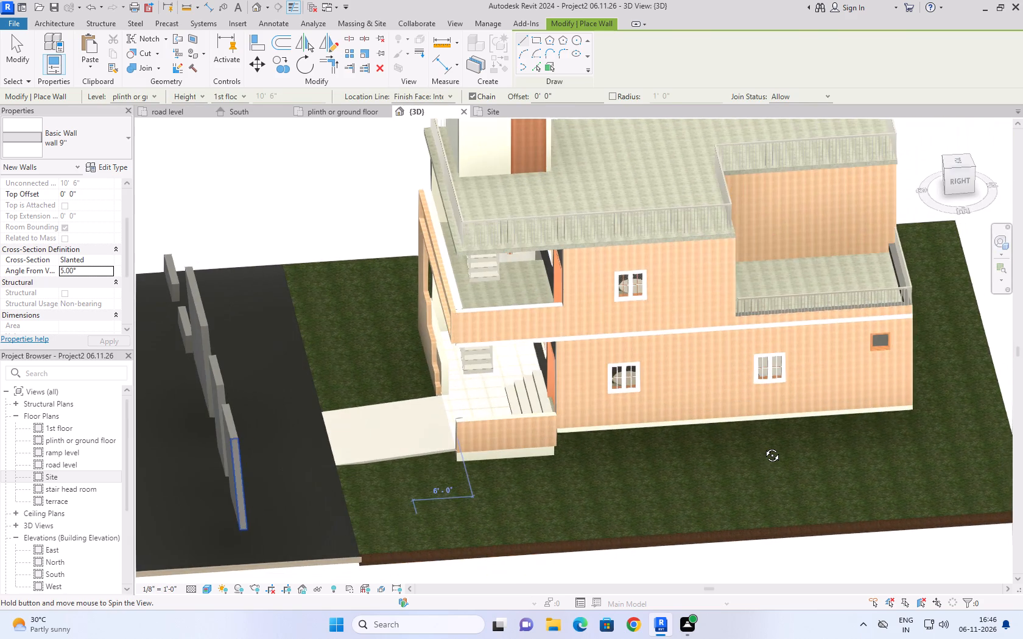
pyautogui.keyDown('shift'); pyautogui.moveTo(763, 446); pyautogui.dragTo(749, 442, button='middle'); pyautogui.keyUp('shift')
pyautogui.scroll(-5, 668, 442)
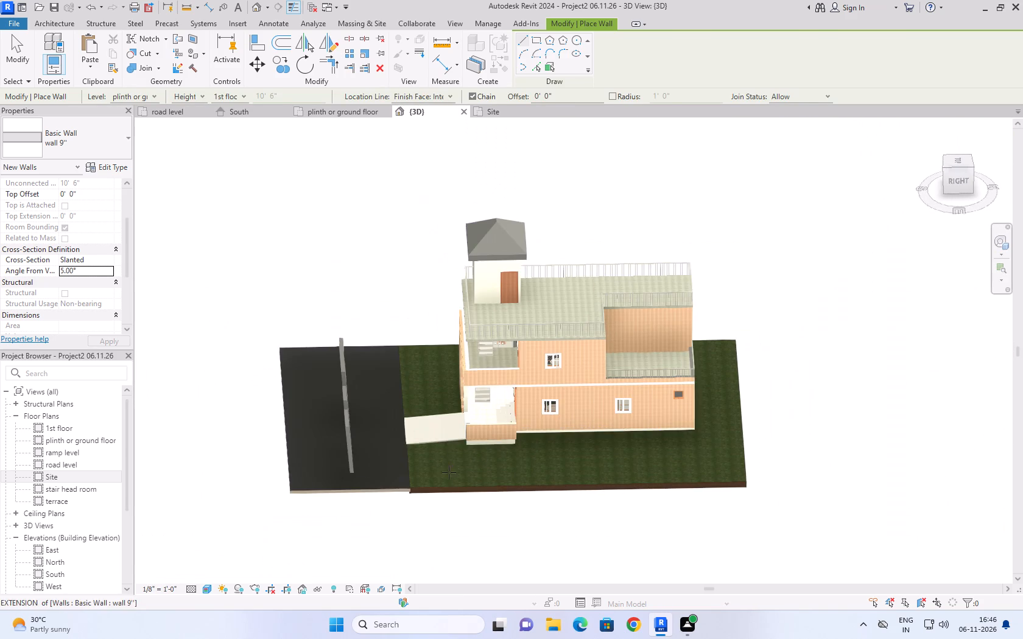
# Examine the slanted road walls up close in the 3D view and in the South elevation.
pyautogui.scroll(10, 398, 463)
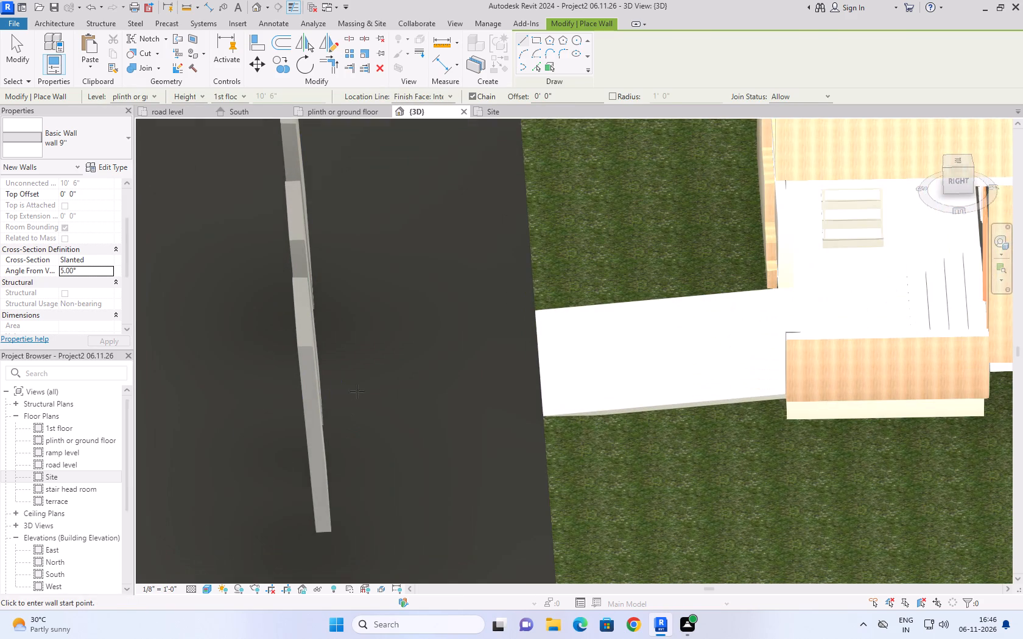
pyautogui.click(243, 112)
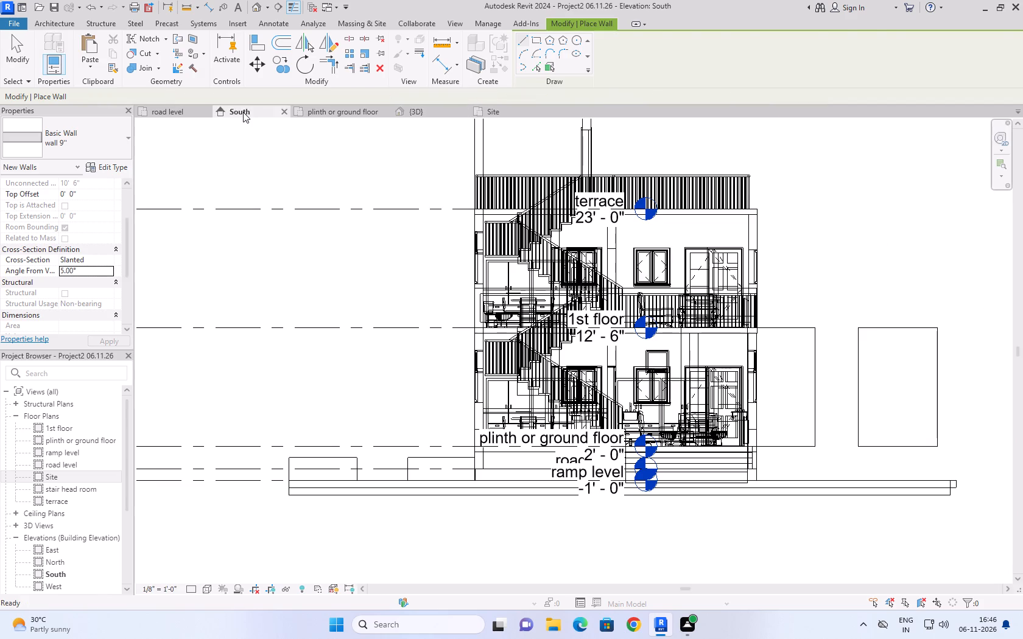
pyautogui.scroll(-3, 504, 330)
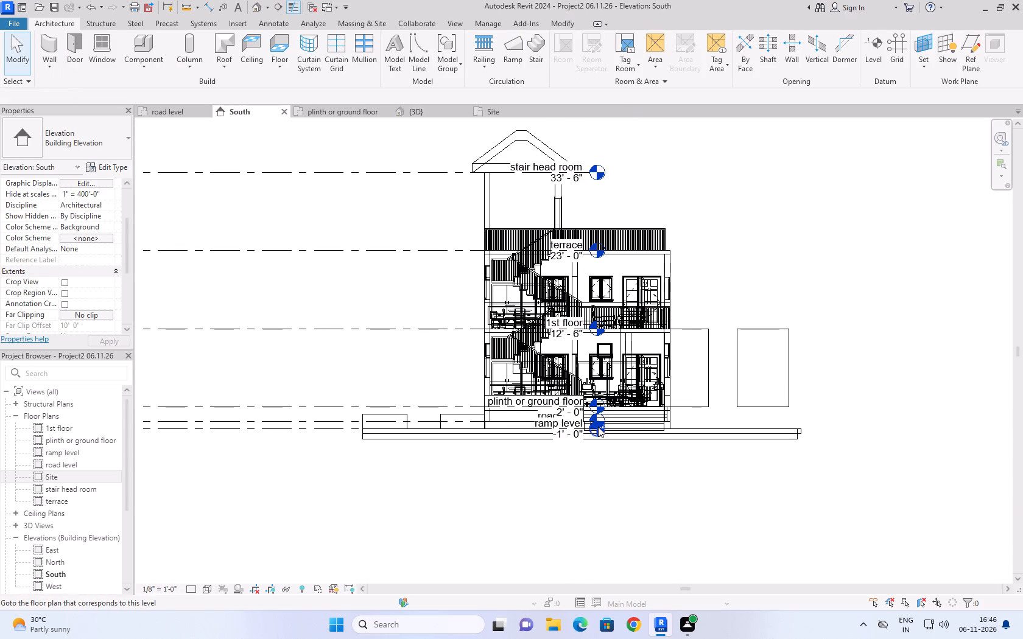
pyautogui.click(485, 490)
pyautogui.press('Escape')
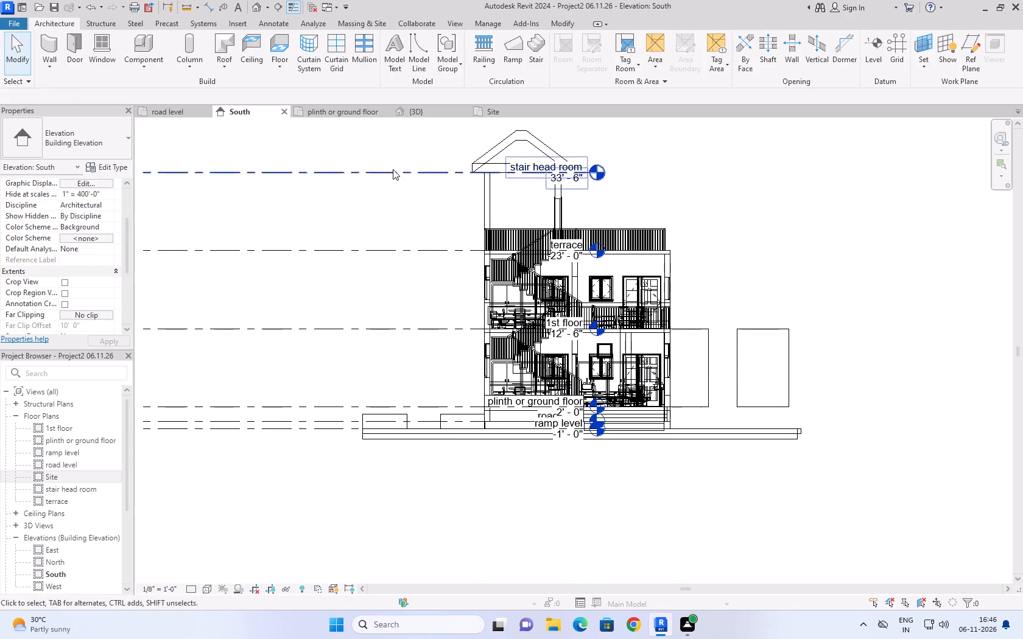
pyautogui.click(423, 113)
pyautogui.press('Escape')
pyautogui.press('Escape')
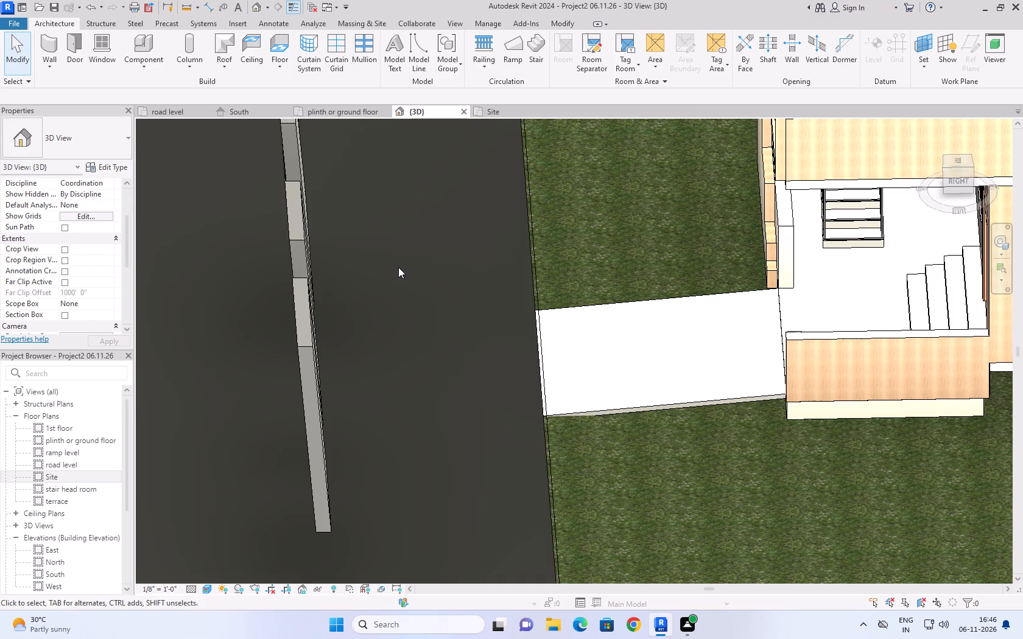
# In the 3D view, delete all five walls on the road: the two low dividers and the three tall slanted walls.
pyautogui.scroll(-1, 398, 267)
pyautogui.keyDown('shift'); pyautogui.moveTo(410, 336); pyautogui.dragTo(379, 323, button='middle'); pyautogui.keyUp('shift')
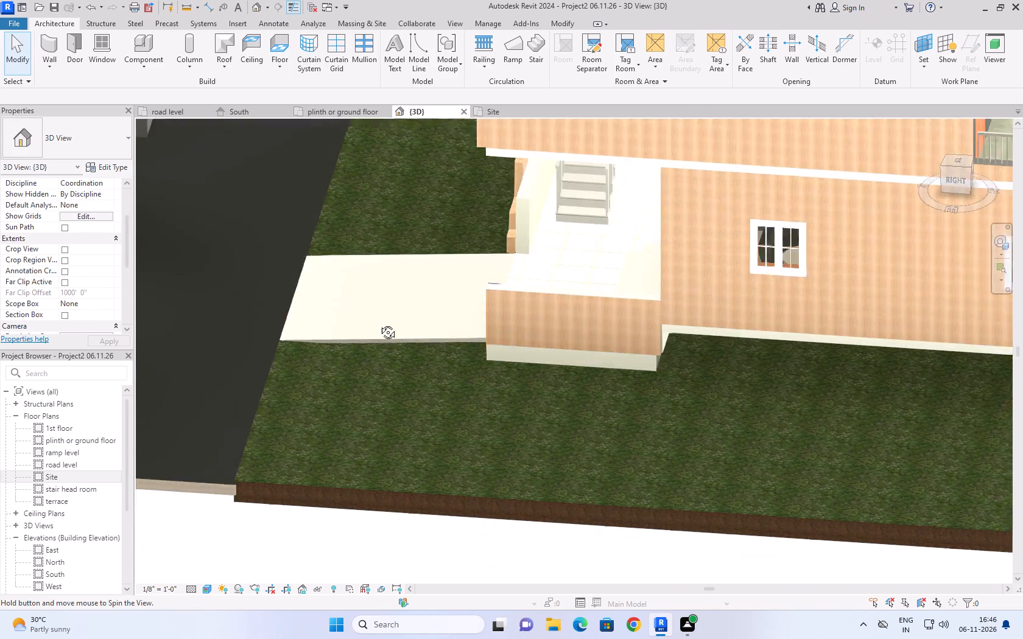
pyautogui.keyDown('shift'); pyautogui.moveTo(379, 323); pyautogui.dragTo(362, 319, button='middle'); pyautogui.keyUp('shift')
pyautogui.scroll(-7, 362, 319)
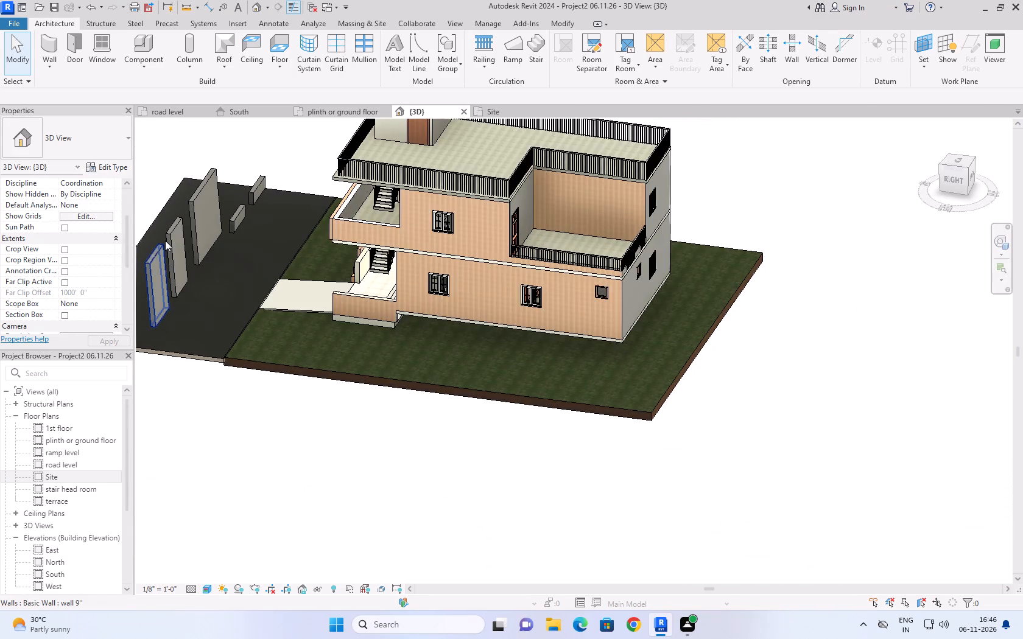
pyautogui.scroll(3, 170, 236)
pyautogui.click(297, 170)
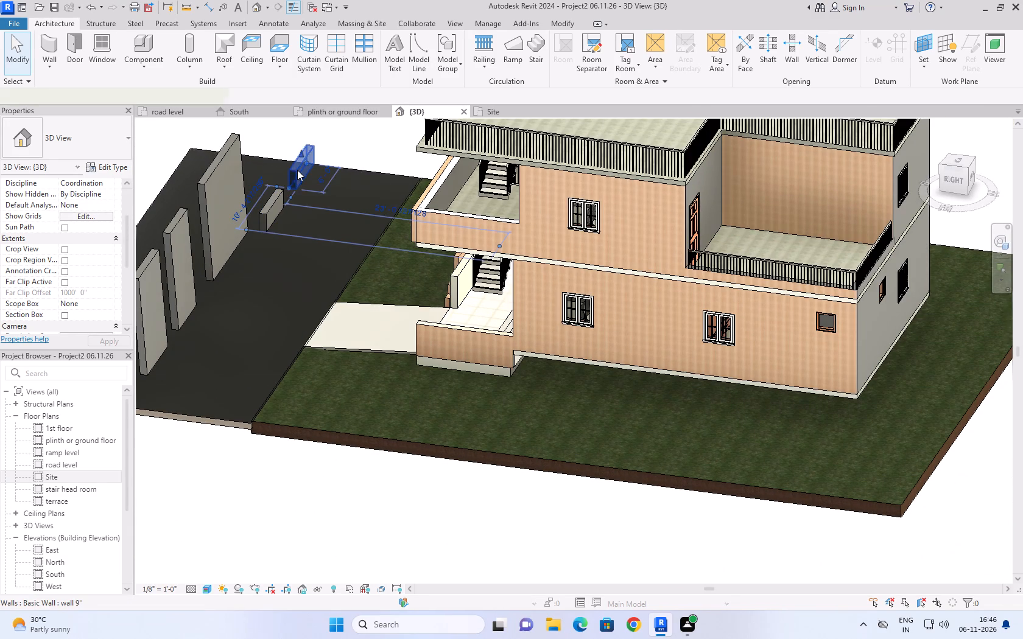
pyautogui.keyDown('ctrl'); pyautogui.click(264, 220); pyautogui.keyUp('ctrl')
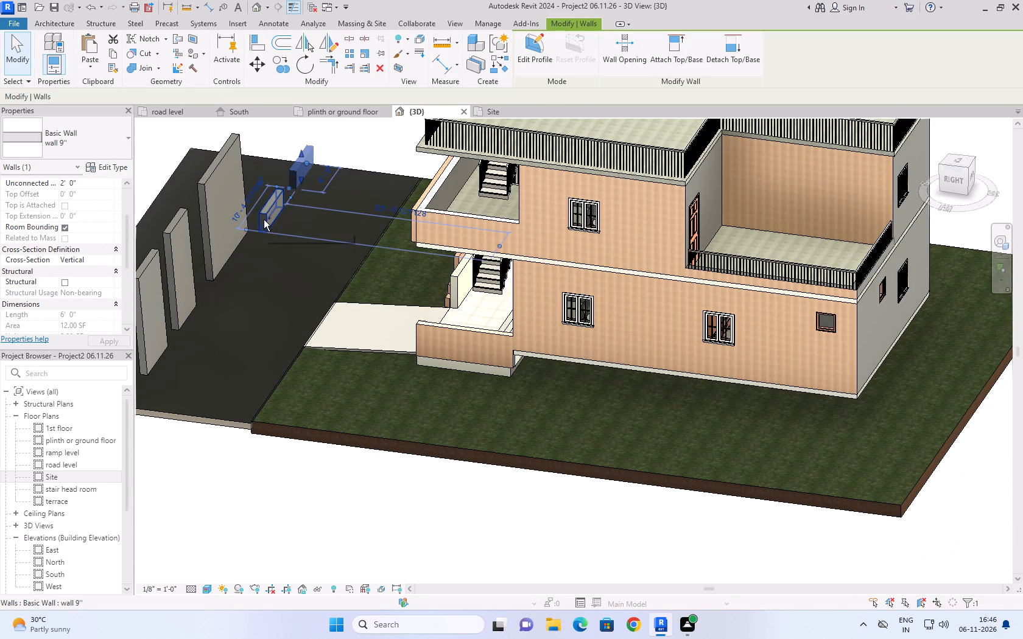
pyautogui.keyDown('ctrl'); pyautogui.click(205, 189); pyautogui.keyUp('ctrl')
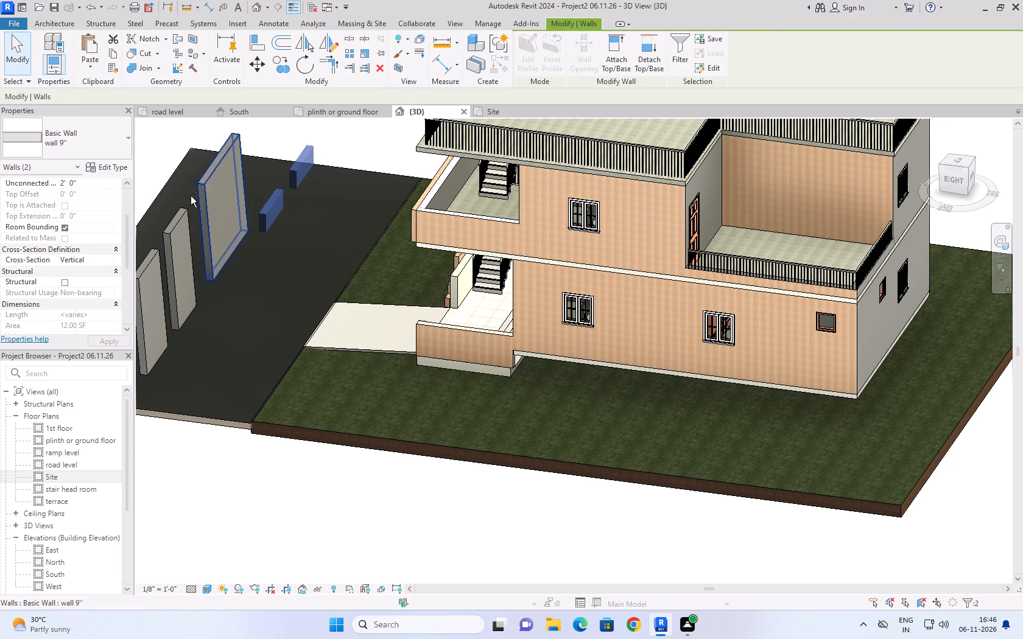
pyautogui.keyDown('ctrl'); pyautogui.click(181, 222); pyautogui.keyUp('ctrl')
pyautogui.keyDown('ctrl'); pyautogui.click(151, 264); pyautogui.keyUp('ctrl')
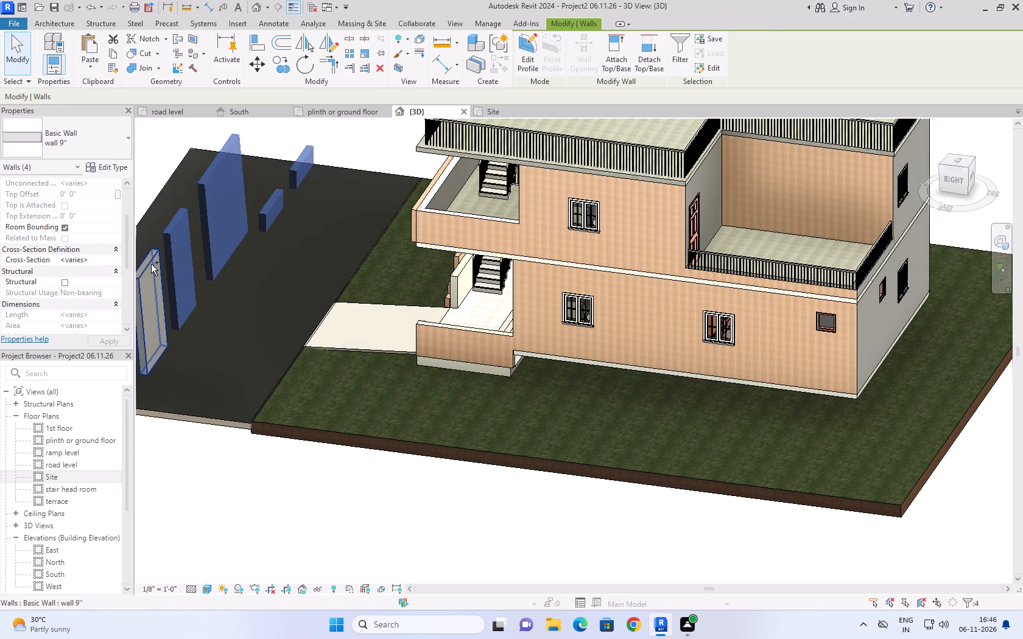
pyautogui.press('Delete')
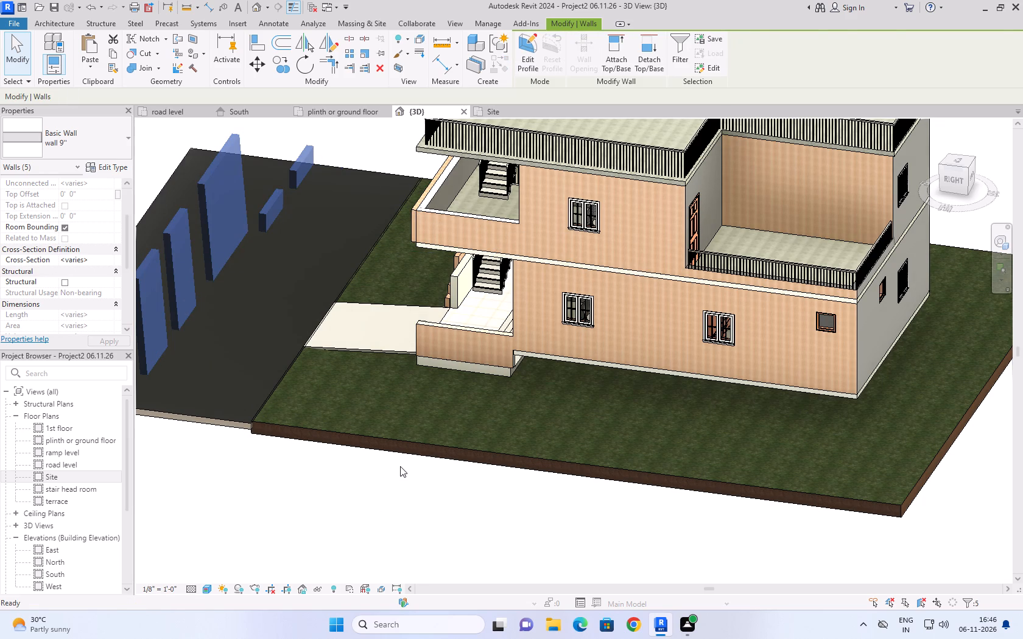
# Look over the house and the cleared road strip in the home 3D view.
pyautogui.scroll(-2, 410, 462)
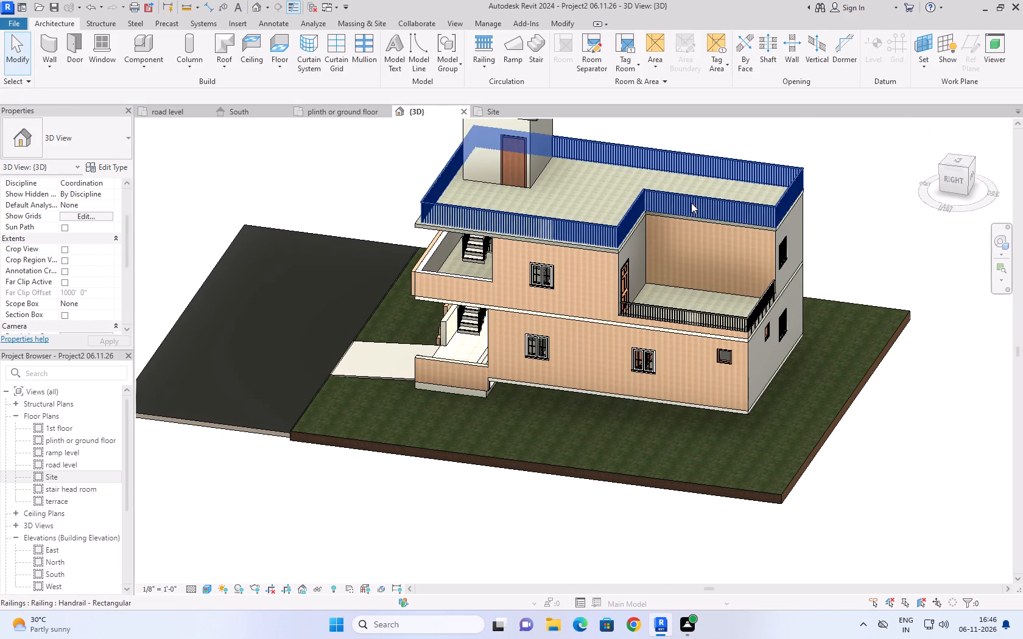
pyautogui.click(926, 128)
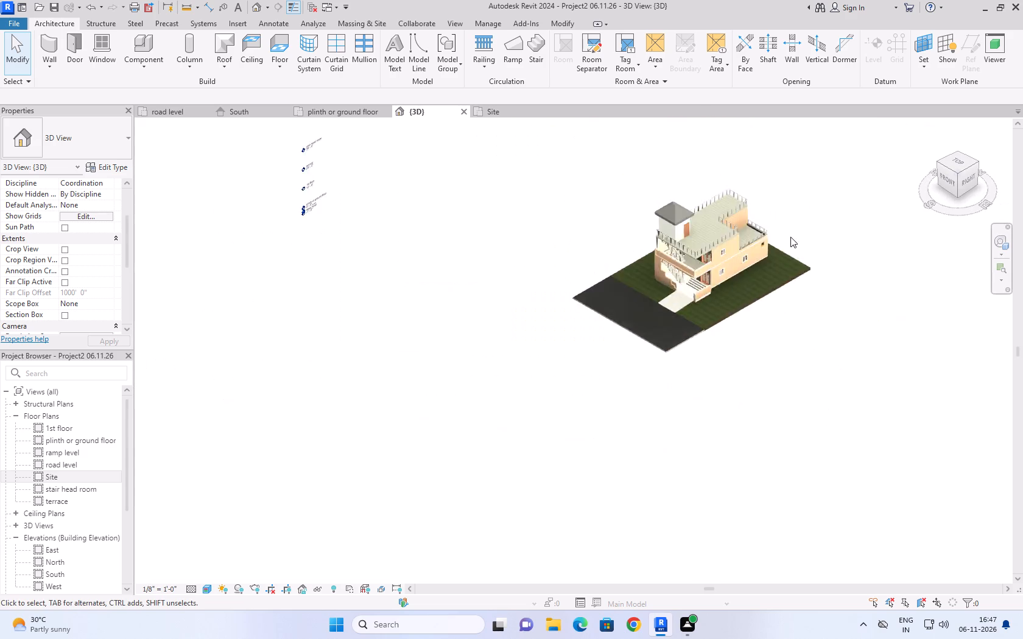
pyautogui.scroll(8, 701, 521)
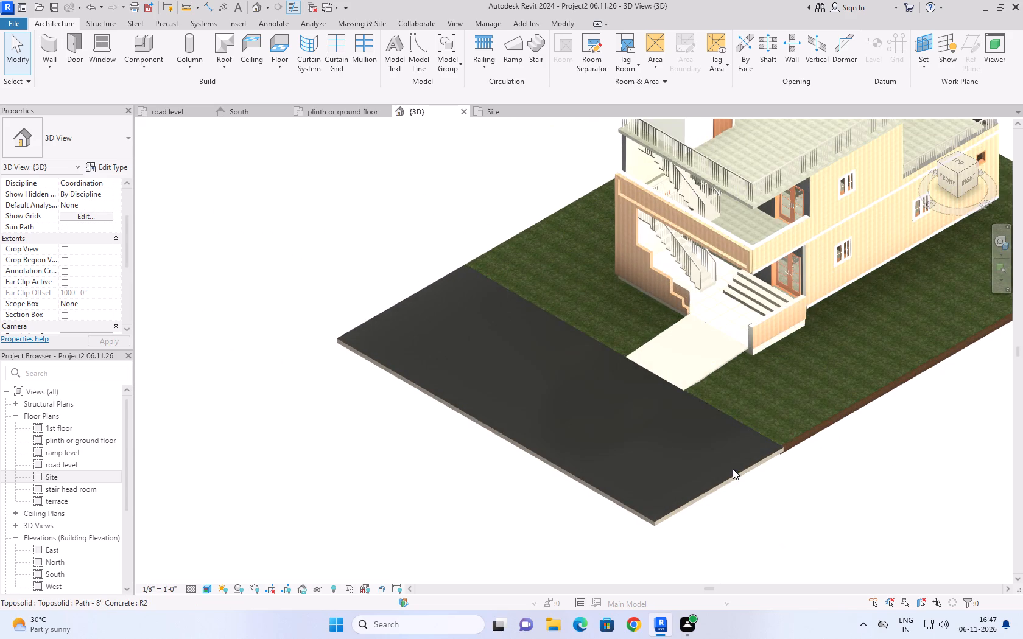
pyautogui.moveTo(818, 361); pyautogui.dragTo(669, 325, button='middle')
pyautogui.scroll(-6, 669, 325)
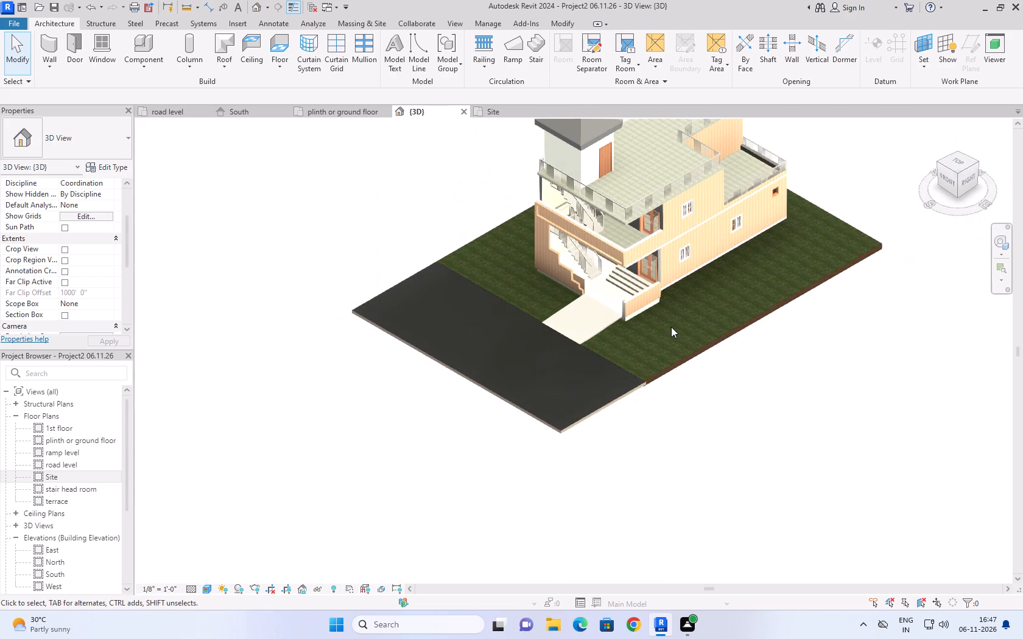
pyautogui.scroll(3, 697, 179)
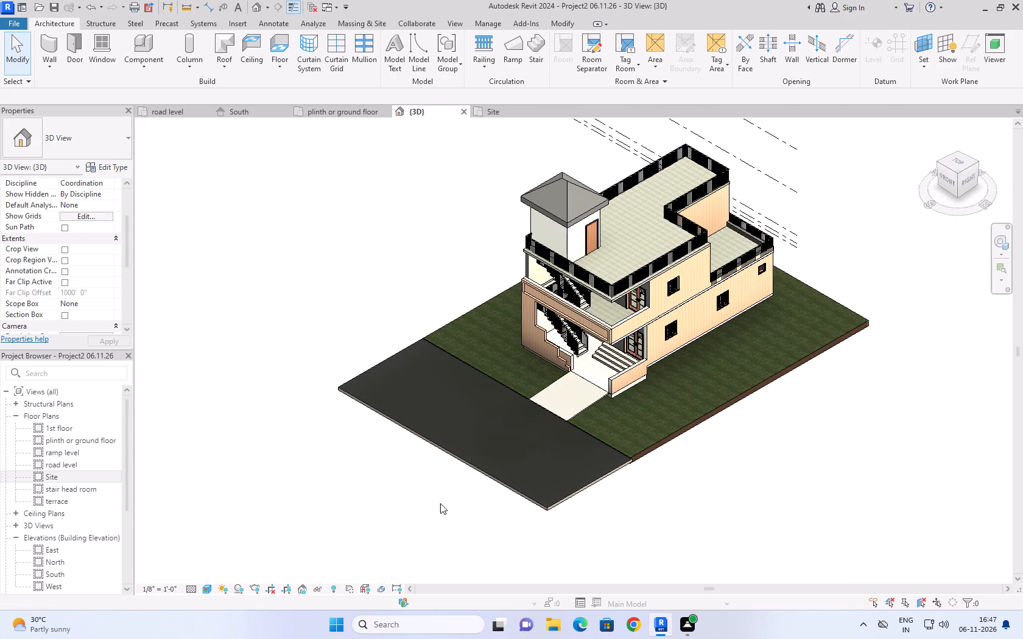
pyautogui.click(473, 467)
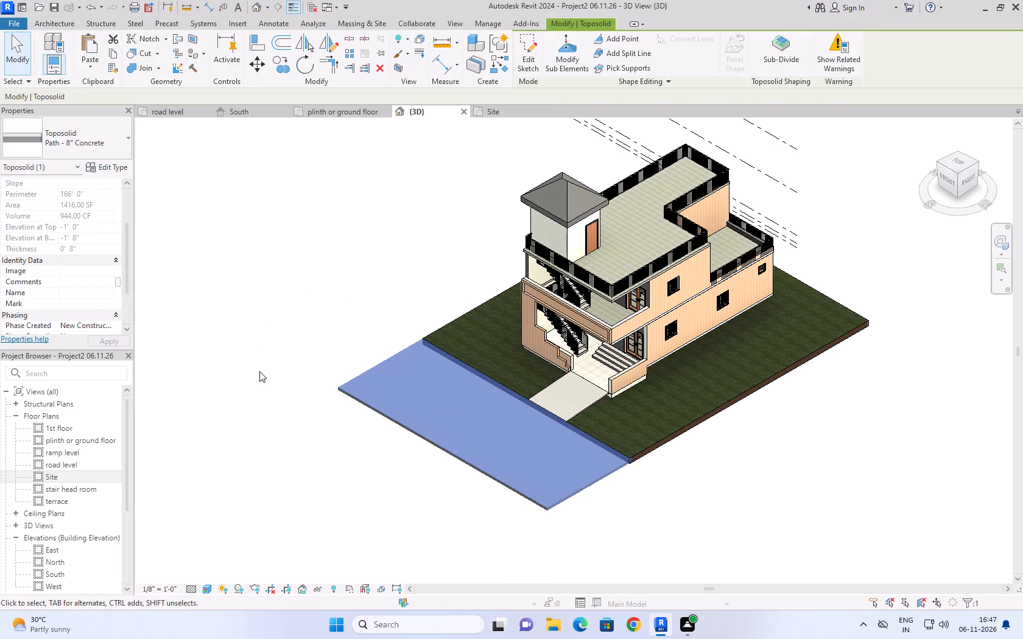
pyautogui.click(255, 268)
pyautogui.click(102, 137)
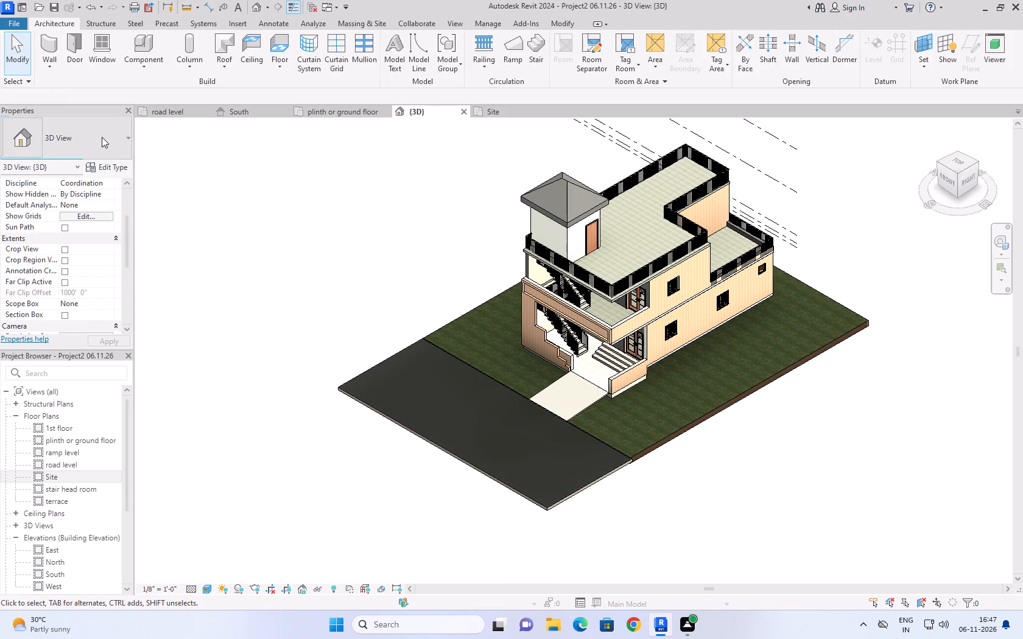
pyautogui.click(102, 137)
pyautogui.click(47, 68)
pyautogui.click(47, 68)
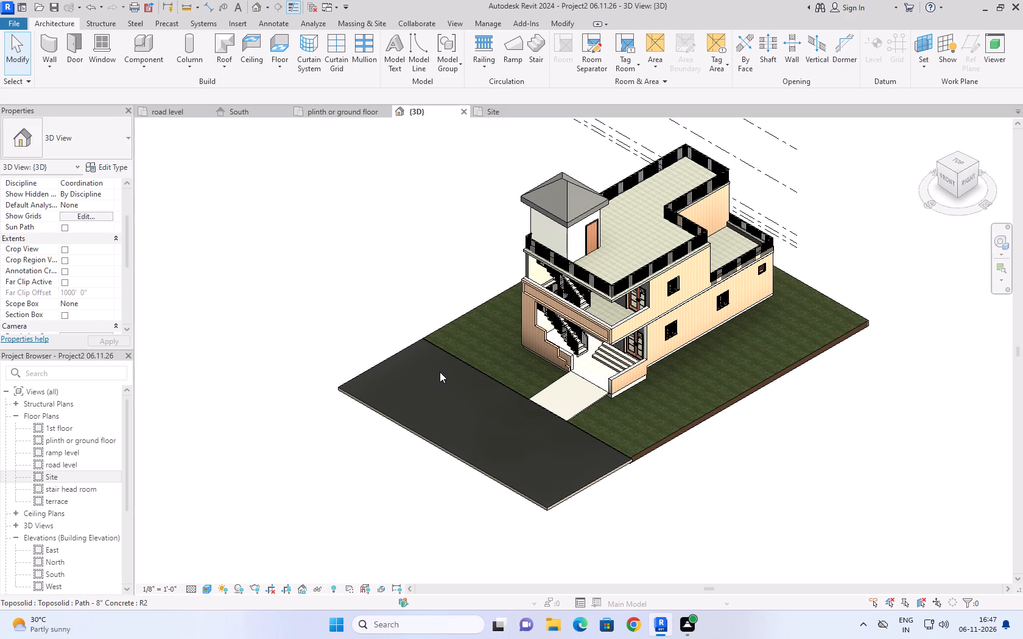
# In the plinth or ground floor plan, draw two chained 9" Slanted walls at 25° from vertical on the road, the second angled and about 9' long.
pyautogui.click(340, 108)
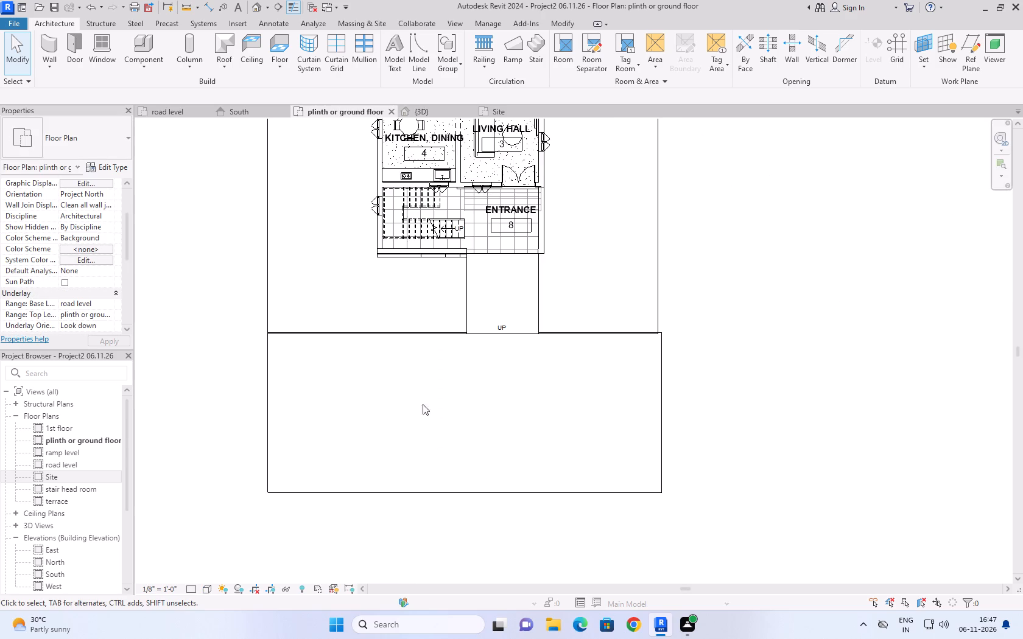
pyautogui.scroll(-3, 521, 415)
pyautogui.scroll(4, 395, 429)
pyautogui.scroll(-2, 388, 422)
pyautogui.click(262, 351)
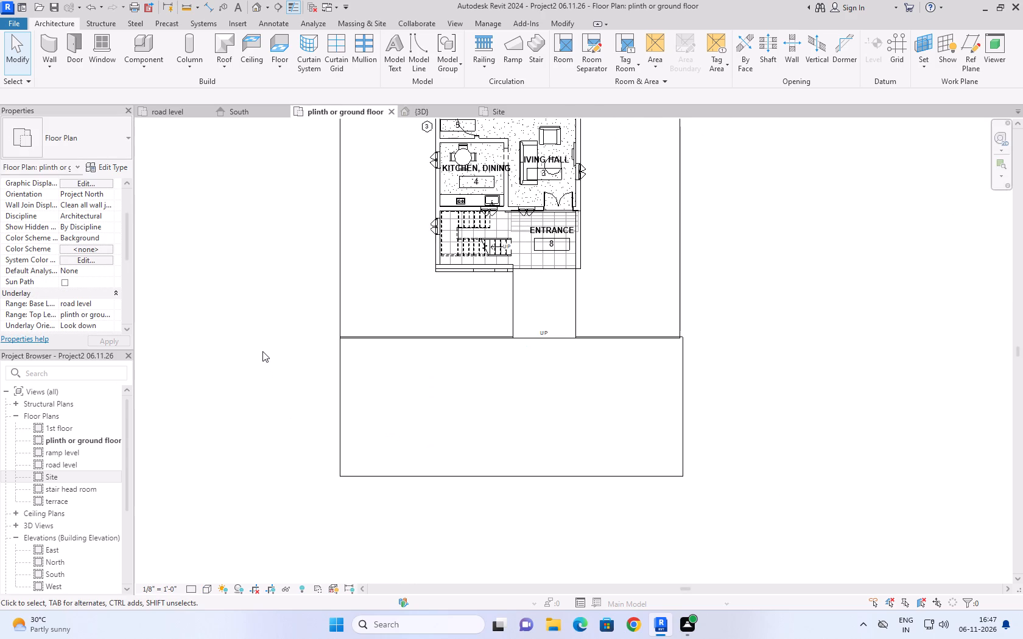
pyautogui.press('w')
pyautogui.press('a')
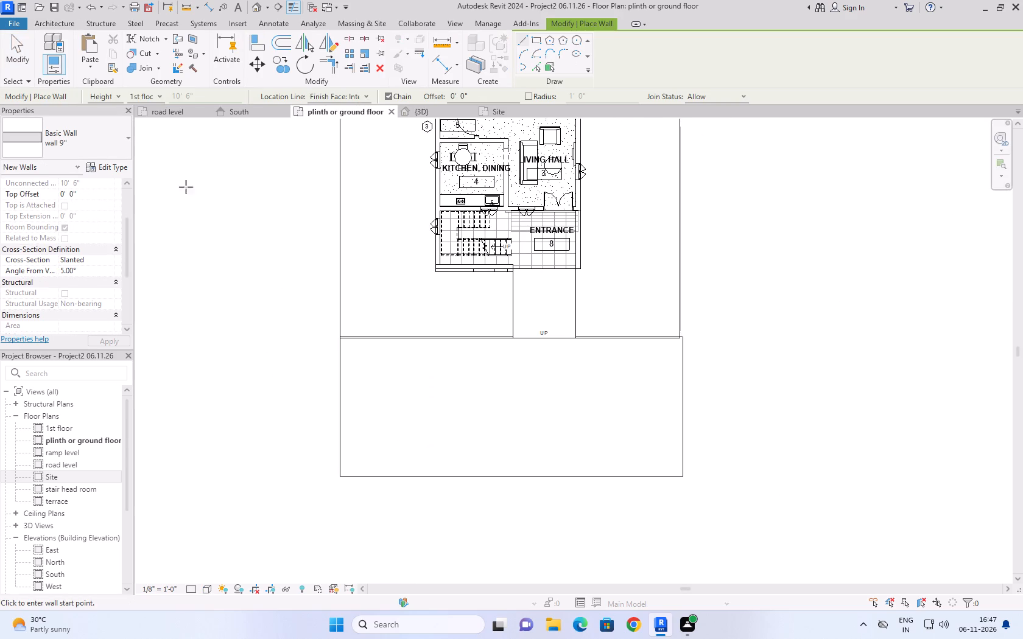
pyautogui.click(104, 272)
pyautogui.press('2')
pyautogui.press('5')
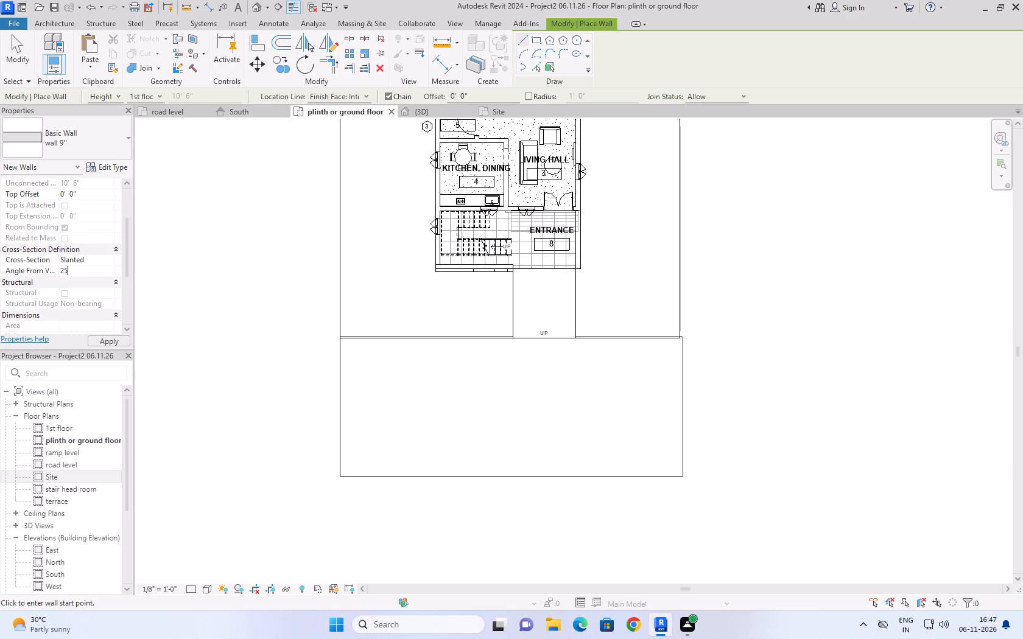
pyautogui.click(107, 344)
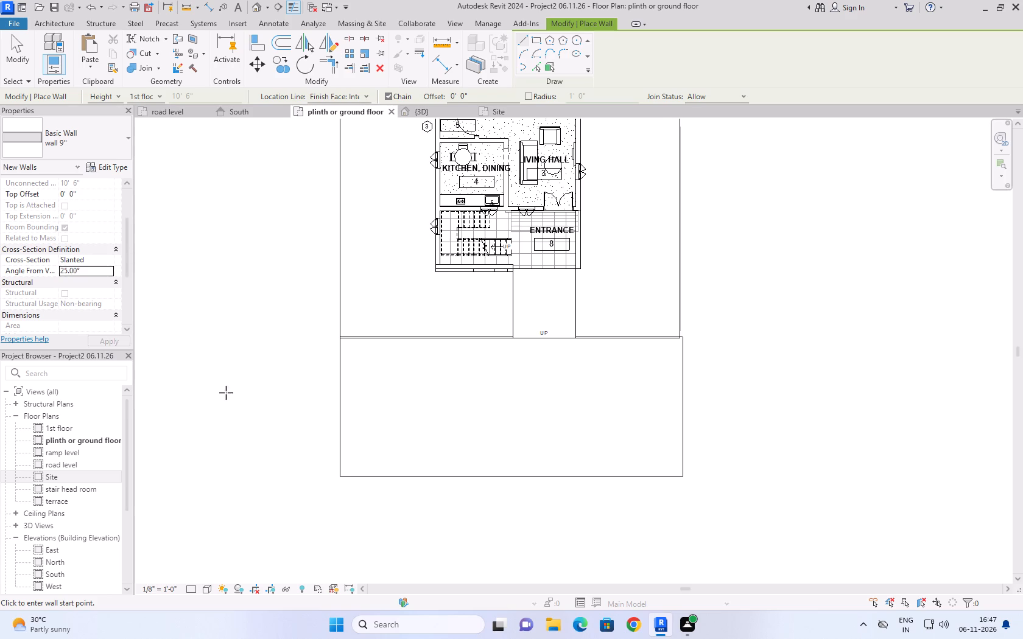
pyautogui.click(367, 421)
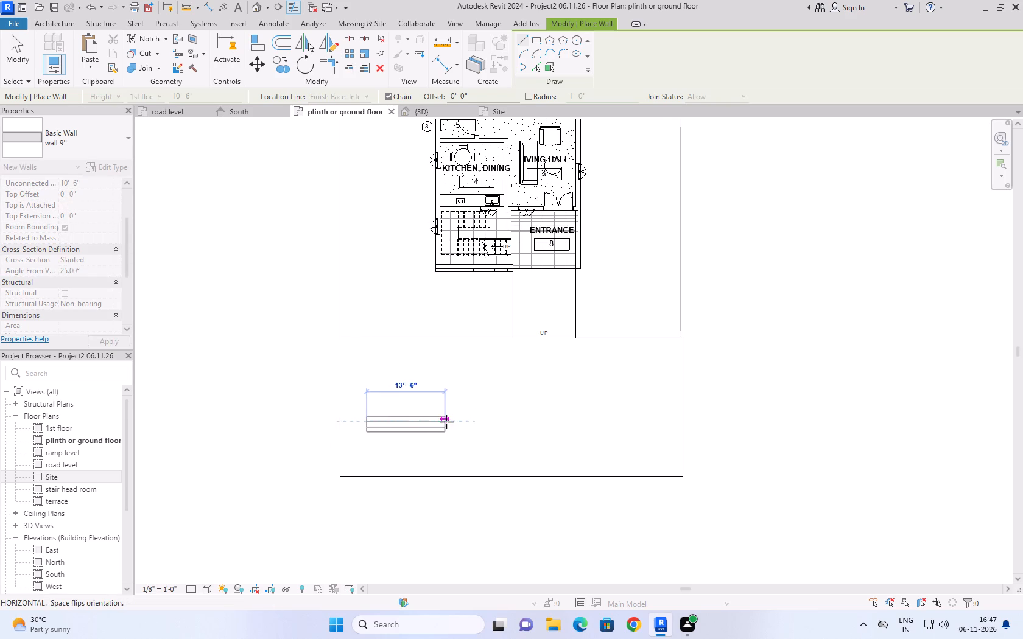
pyautogui.click(454, 423)
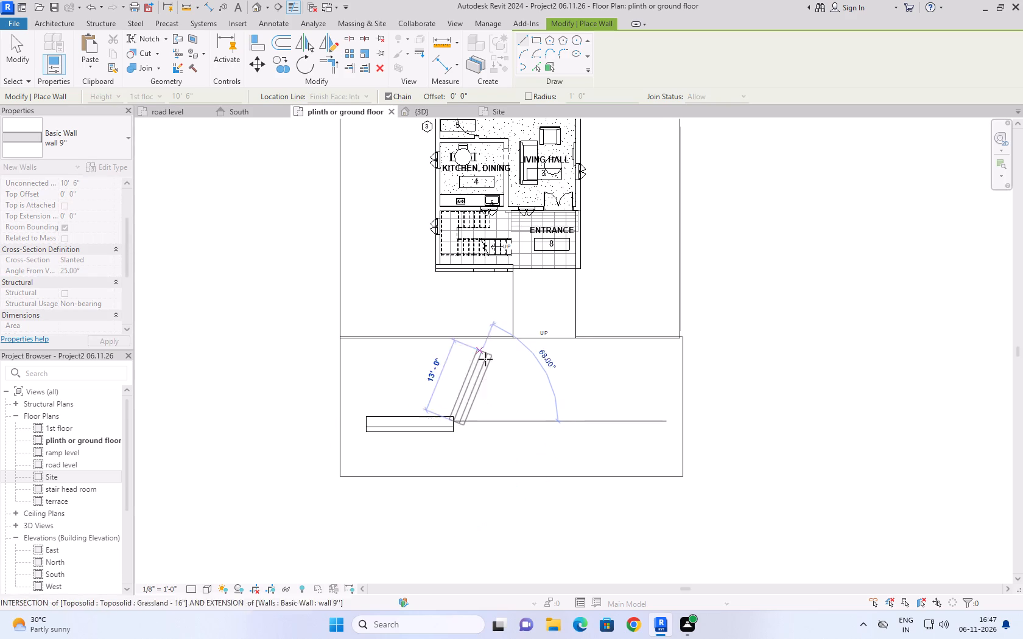
pyautogui.click(505, 407)
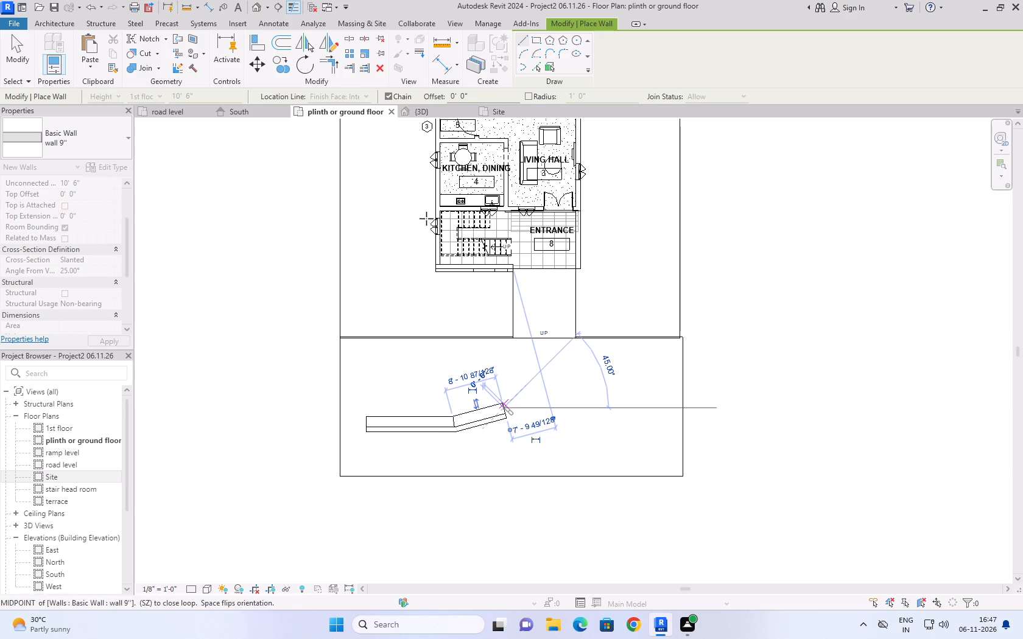
# In the 3D view, draw a 9" wall with a Tapered cross-section, about 10' long, on the road beyond the slanted pair.
pyautogui.click(416, 106)
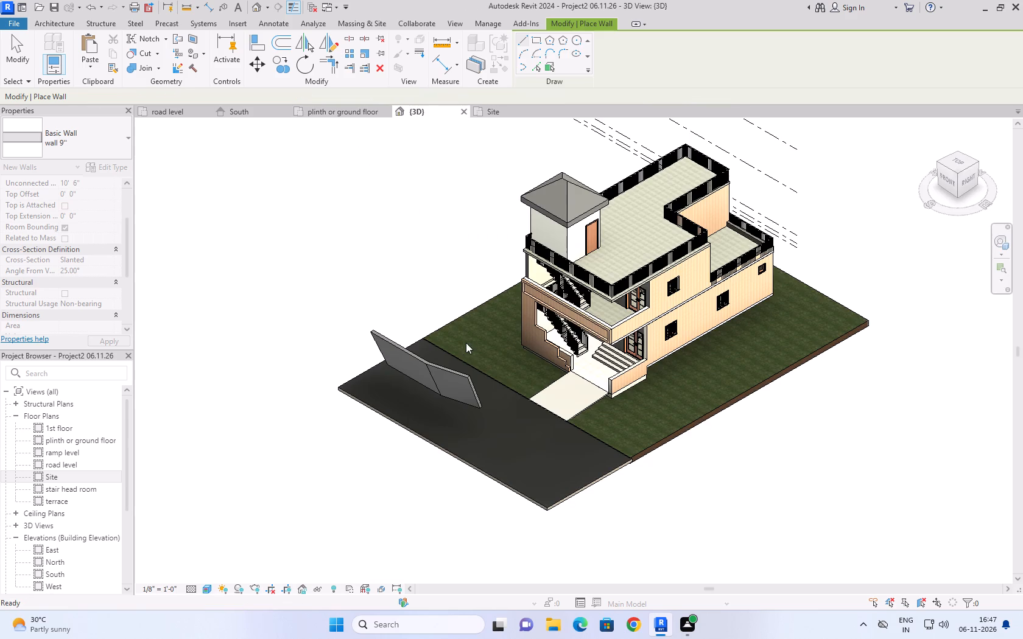
pyautogui.scroll(5, 445, 420)
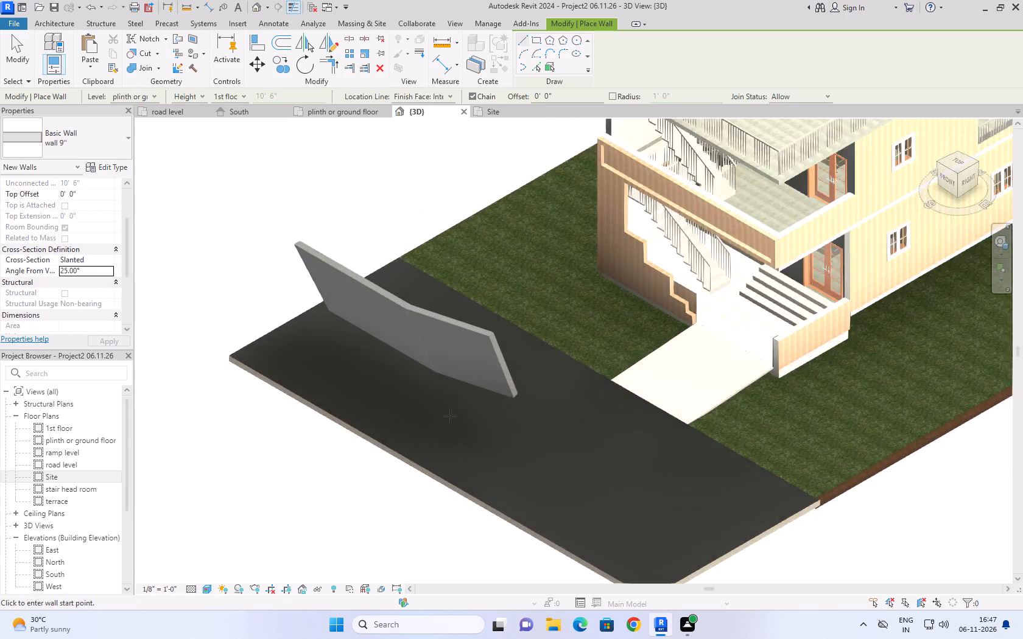
pyautogui.scroll(3, 450, 416)
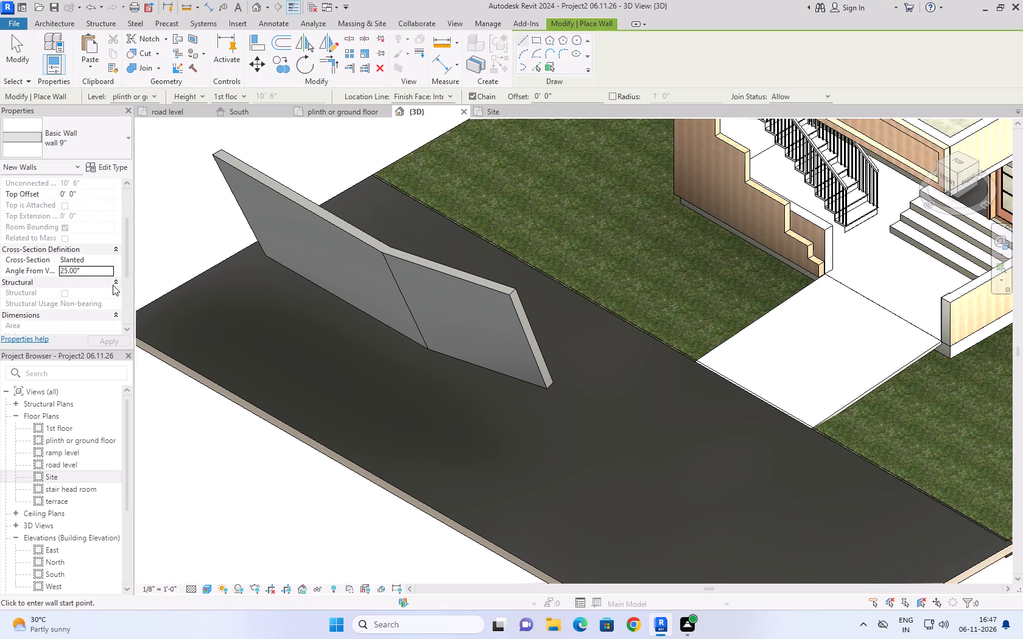
pyautogui.click(110, 260)
pyautogui.click(87, 290)
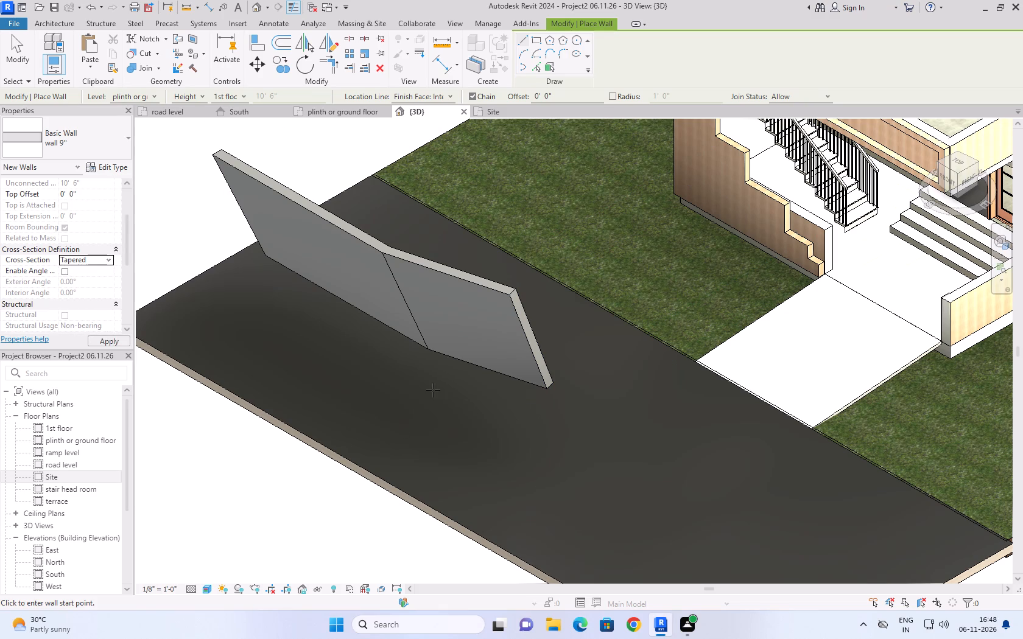
pyautogui.click(569, 406)
pyautogui.click(687, 464)
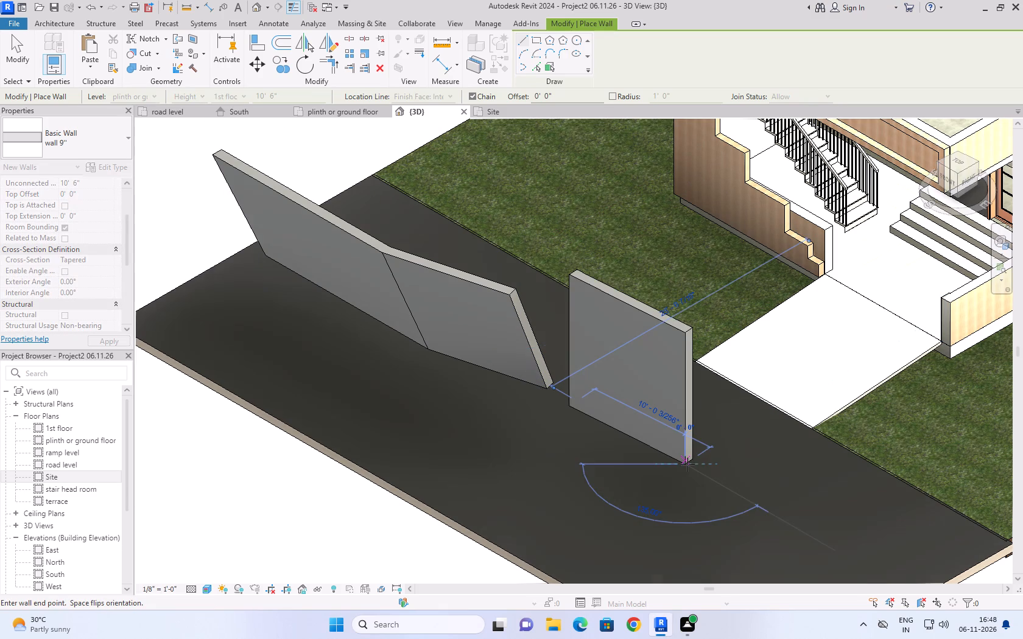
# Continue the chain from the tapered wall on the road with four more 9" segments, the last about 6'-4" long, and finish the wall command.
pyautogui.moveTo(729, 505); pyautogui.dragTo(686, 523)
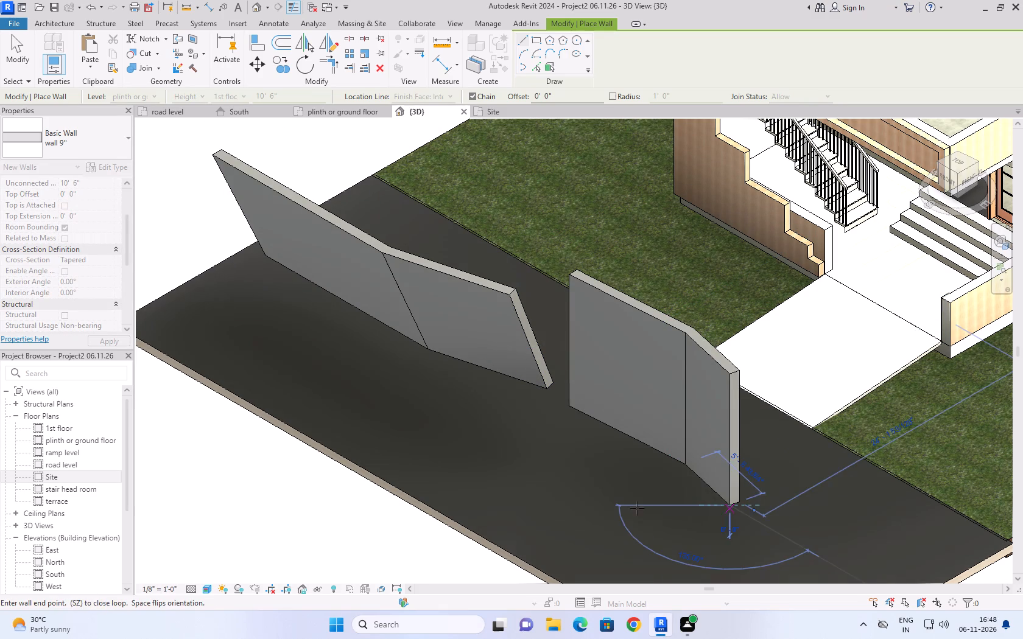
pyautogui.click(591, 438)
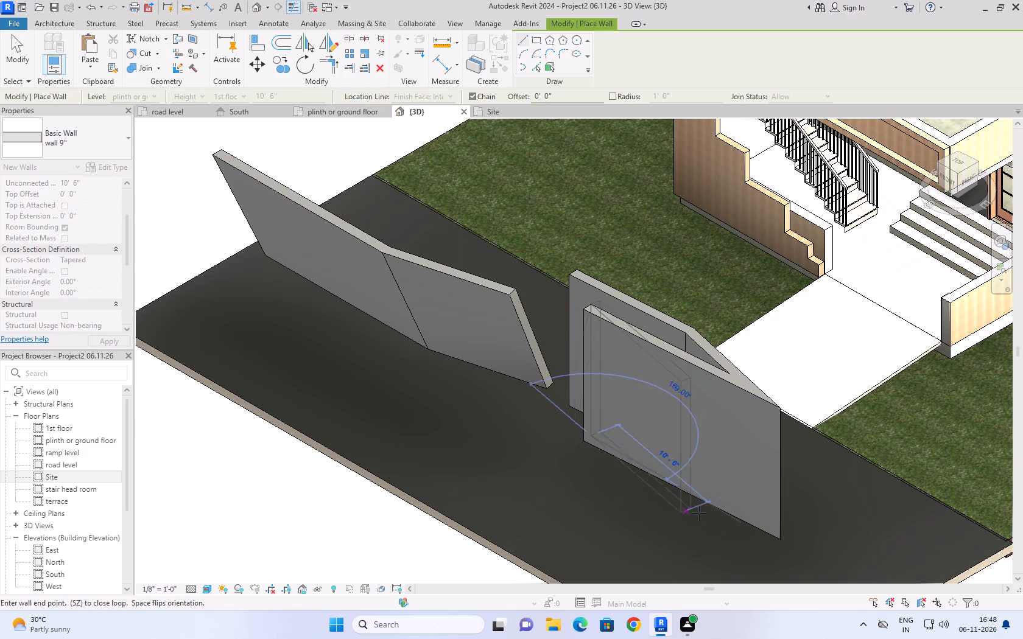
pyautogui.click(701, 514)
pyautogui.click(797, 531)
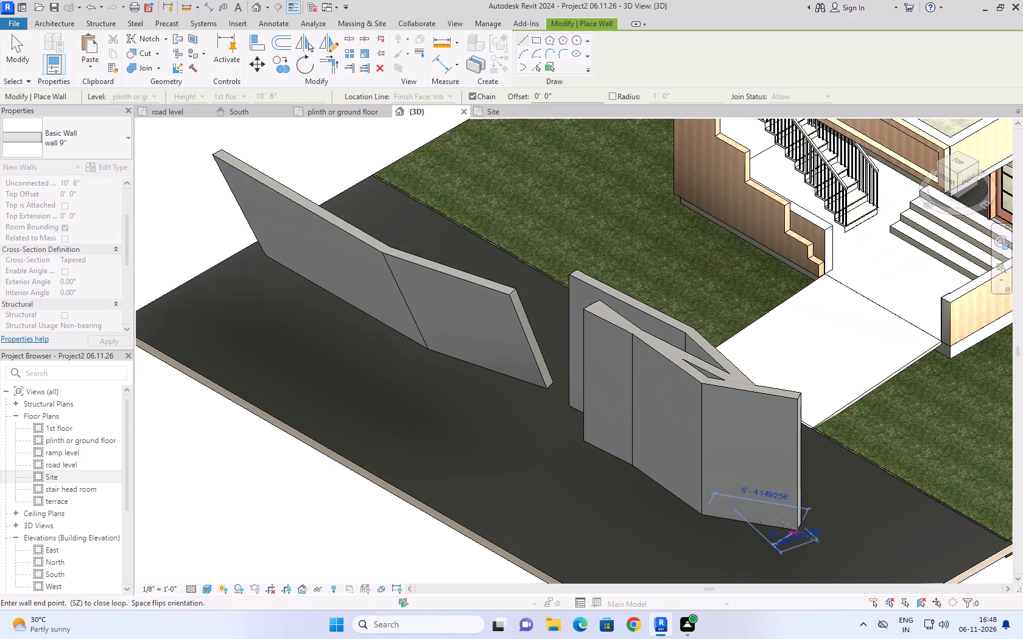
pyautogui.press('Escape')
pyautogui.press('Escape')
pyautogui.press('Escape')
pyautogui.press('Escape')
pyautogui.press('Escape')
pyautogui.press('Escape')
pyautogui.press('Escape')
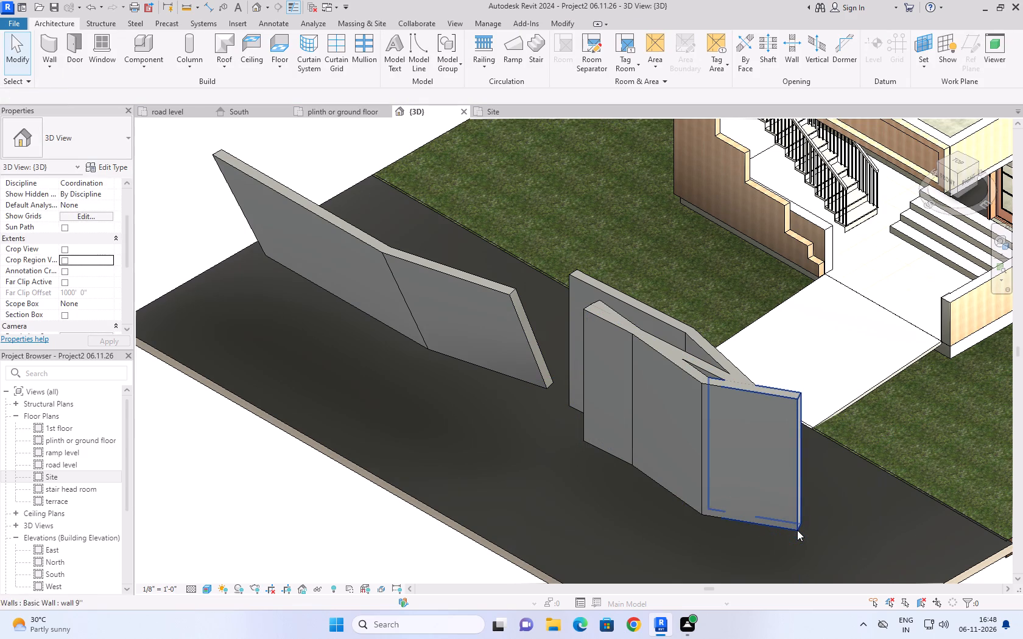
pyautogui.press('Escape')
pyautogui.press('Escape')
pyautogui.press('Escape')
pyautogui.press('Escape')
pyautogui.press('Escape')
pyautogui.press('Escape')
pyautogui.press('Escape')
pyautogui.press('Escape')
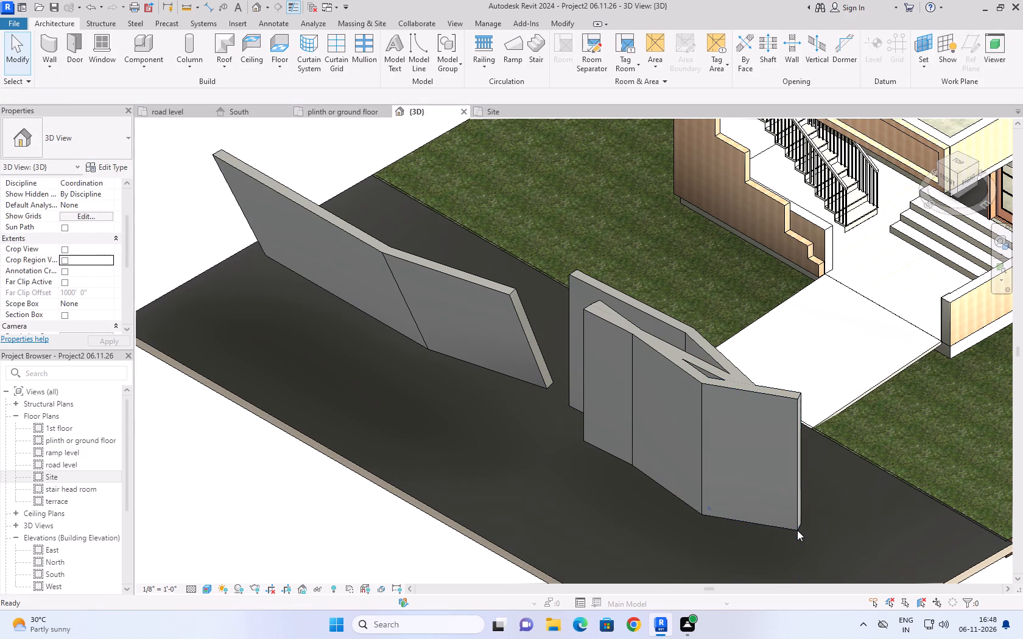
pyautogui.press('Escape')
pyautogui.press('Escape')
# In the 3D view, delete all seven trial walls on the road: the five tapered-section walls and the two slanted walls.
pyautogui.click(760, 395)
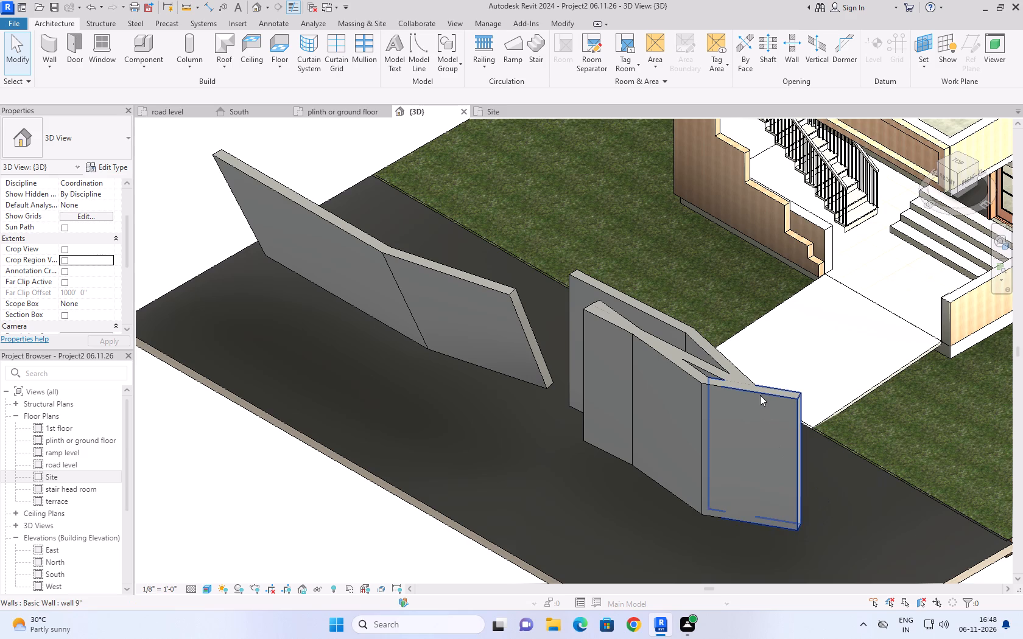
pyautogui.press('Delete')
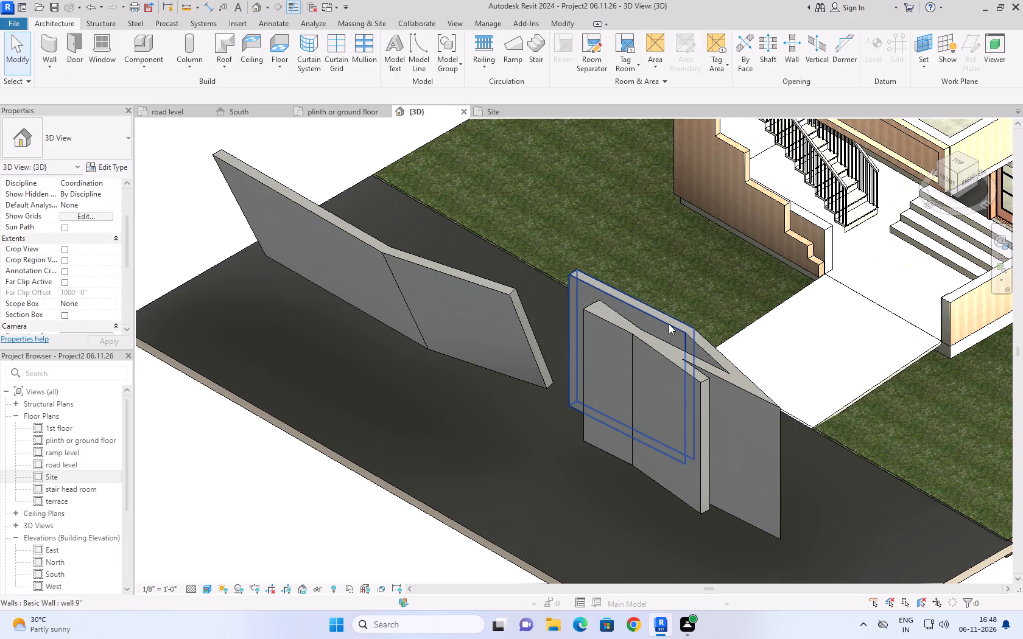
pyautogui.click(669, 324)
pyautogui.press('Delete')
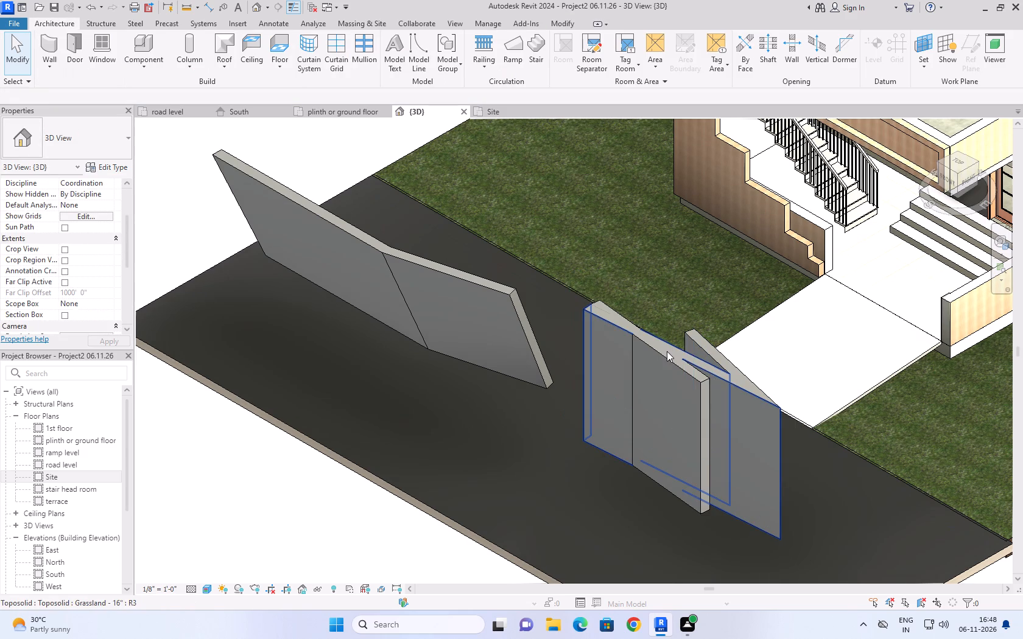
pyautogui.click(667, 351)
pyautogui.press('Delete')
pyautogui.click(671, 365)
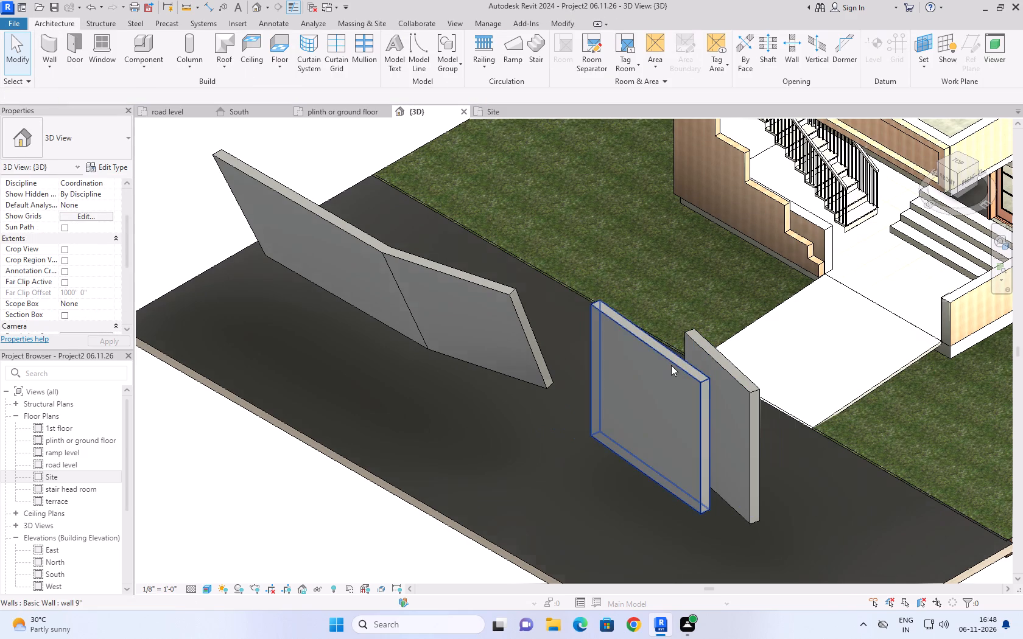
pyautogui.press('Delete')
pyautogui.click(698, 347)
pyautogui.press('Delete')
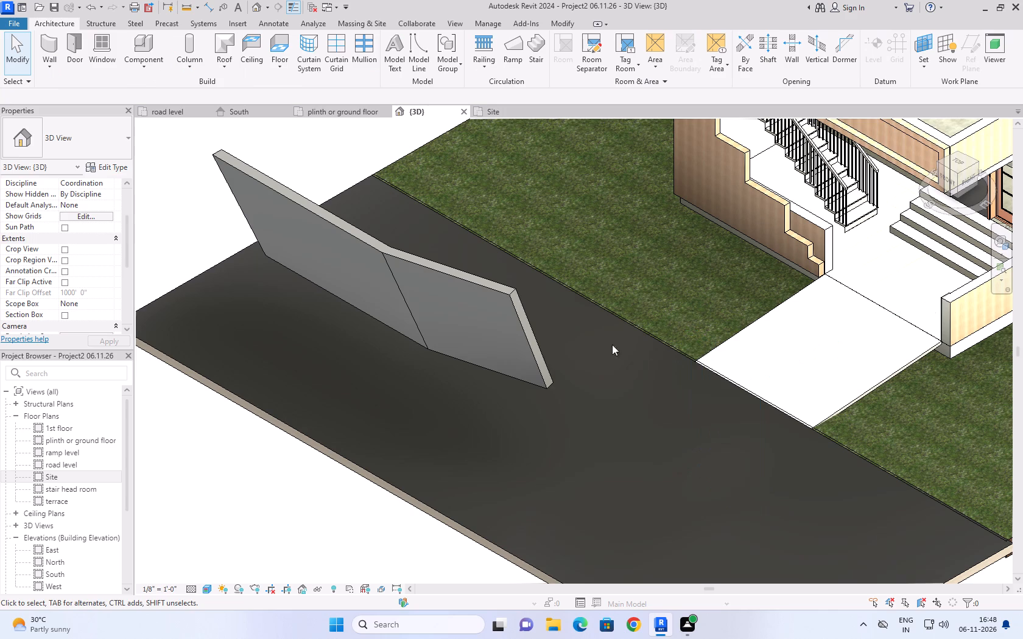
pyautogui.click(505, 294)
pyautogui.press('Delete')
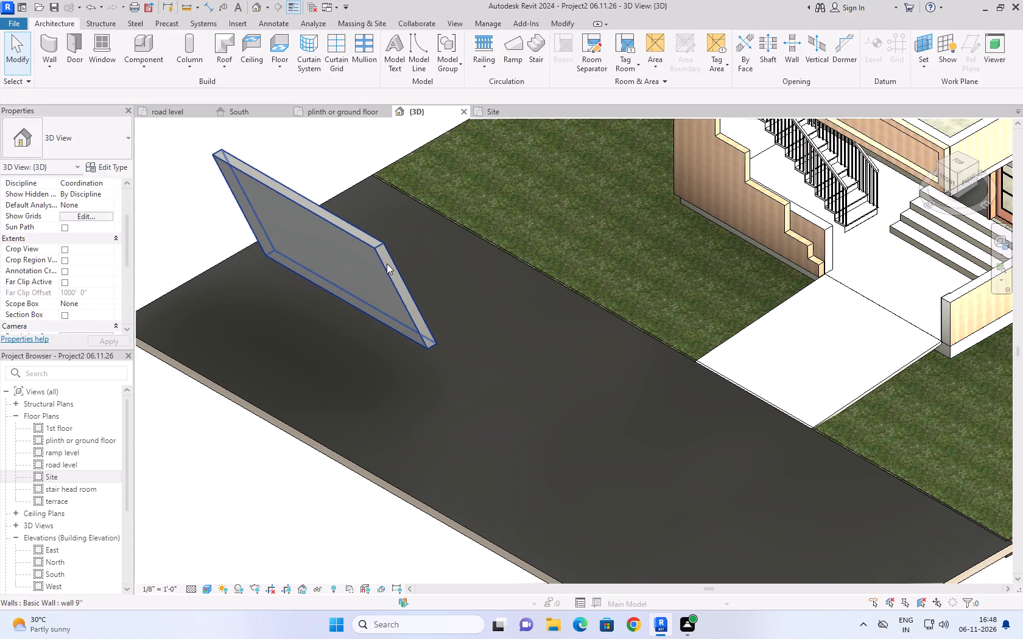
pyautogui.click(387, 264)
pyautogui.press('Delete')
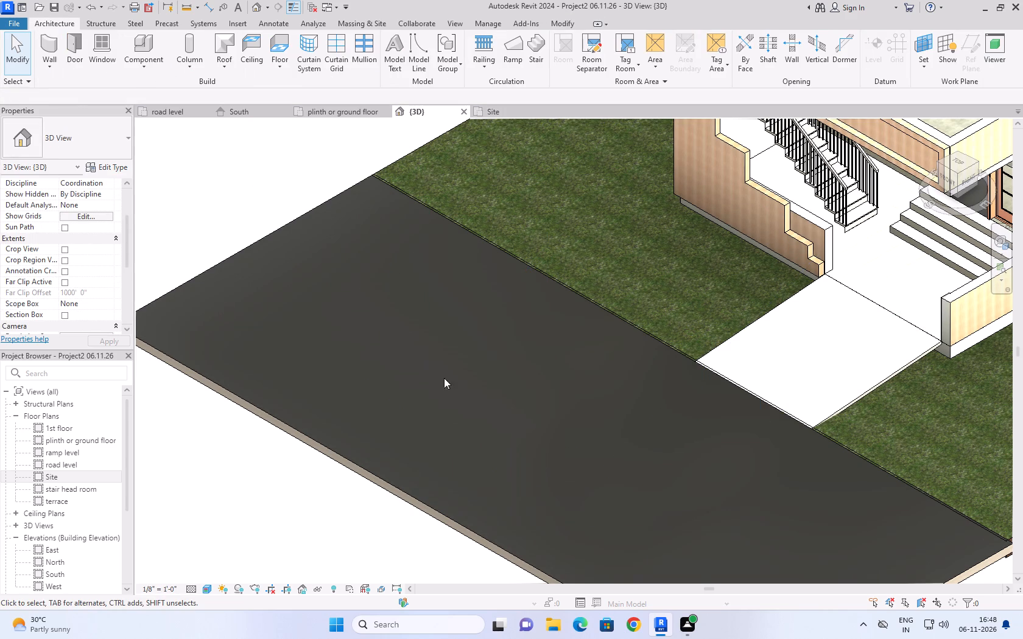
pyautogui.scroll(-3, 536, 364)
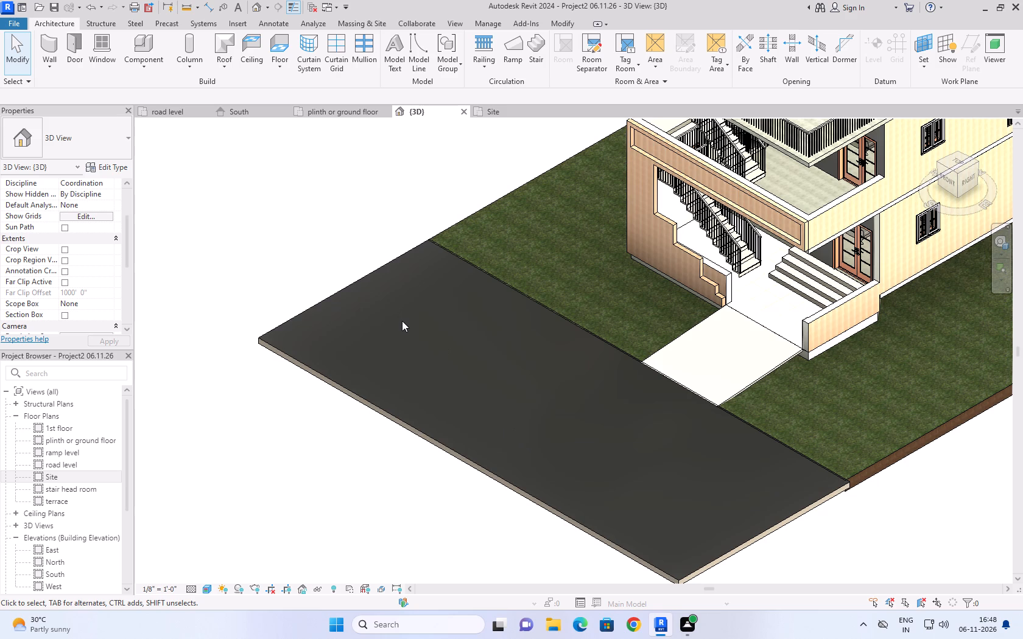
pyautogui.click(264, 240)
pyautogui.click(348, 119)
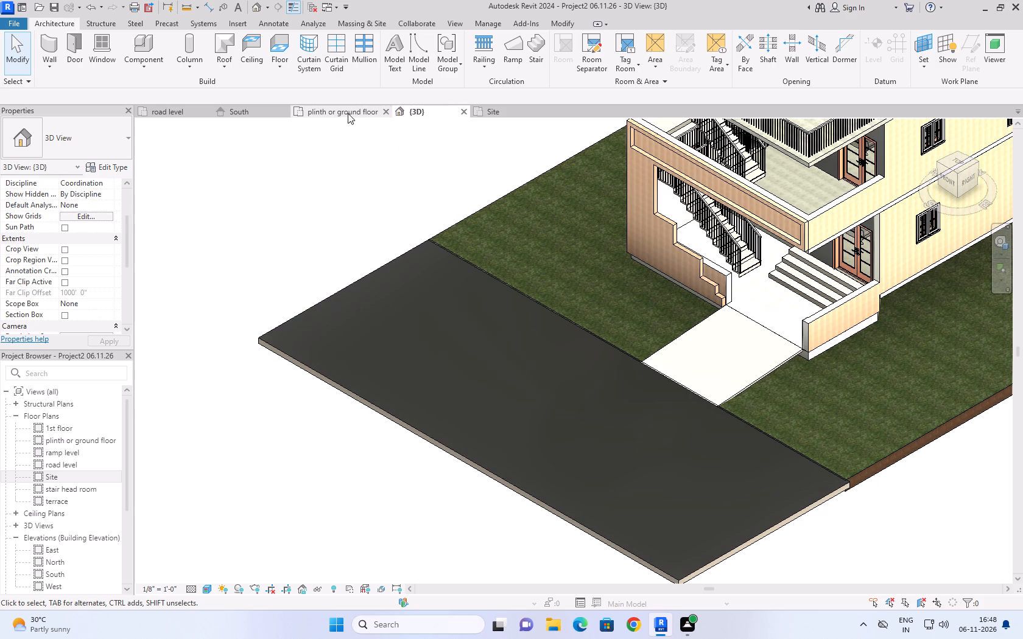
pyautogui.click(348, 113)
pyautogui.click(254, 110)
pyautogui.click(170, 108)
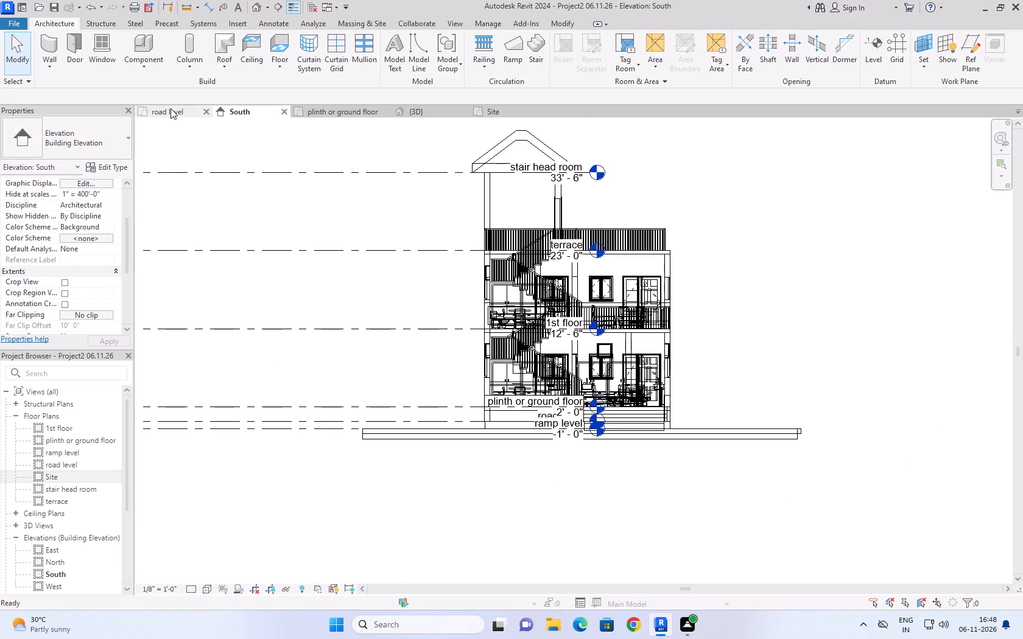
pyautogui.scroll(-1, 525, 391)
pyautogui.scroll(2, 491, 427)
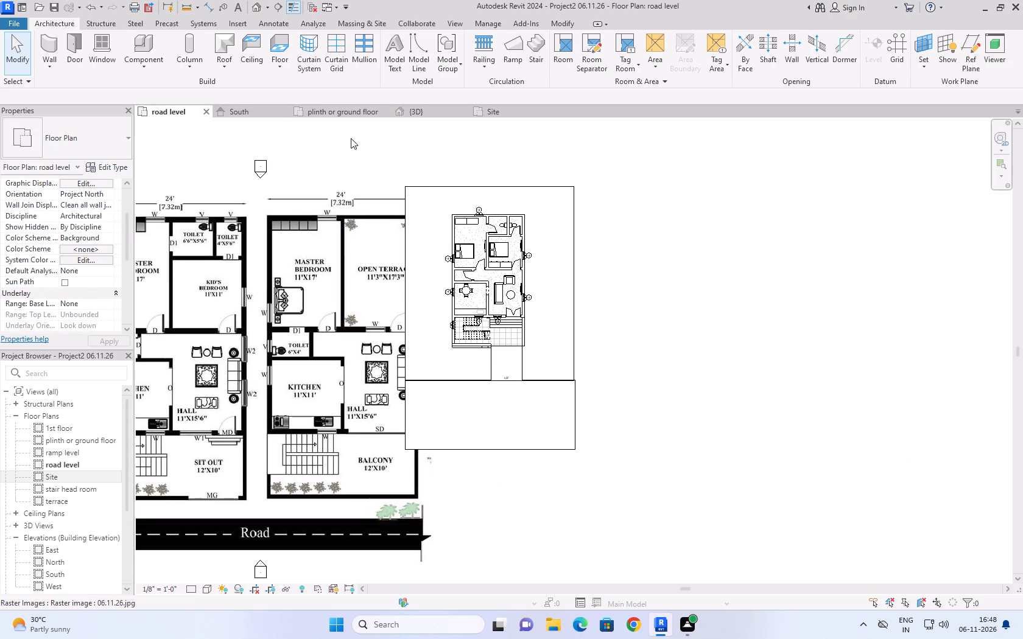
# In the plinth or ground floor plan, set up a new 9" Tapered wall with custom angles enabled, exterior 25° and interior 15°.
pyautogui.click(351, 115)
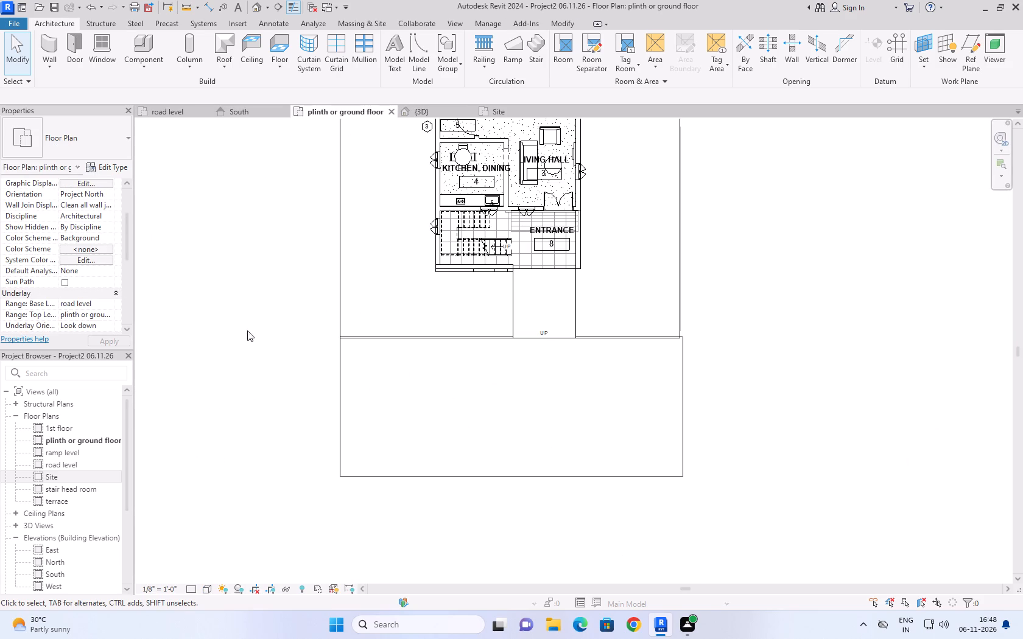
pyautogui.click(244, 316)
pyautogui.scroll(-8, 83, 259)
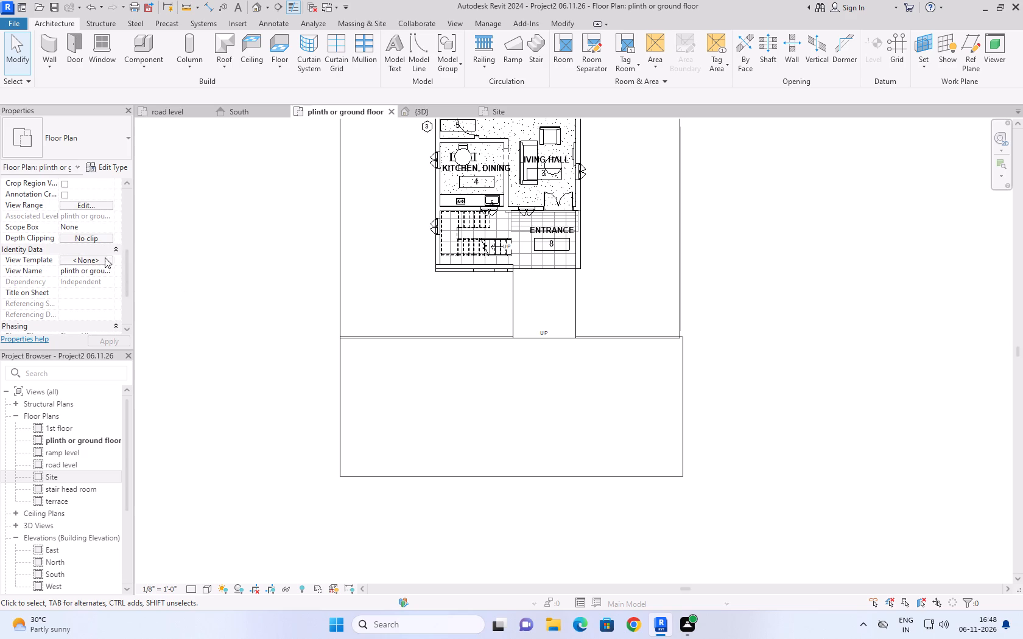
pyautogui.write('wa')
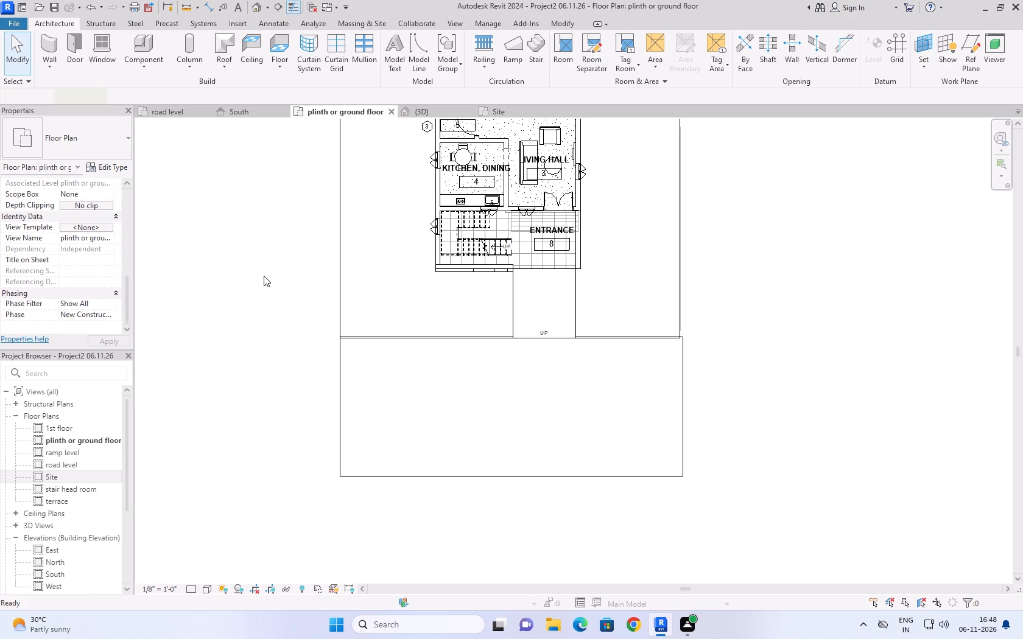
pyautogui.scroll(-2, 97, 287)
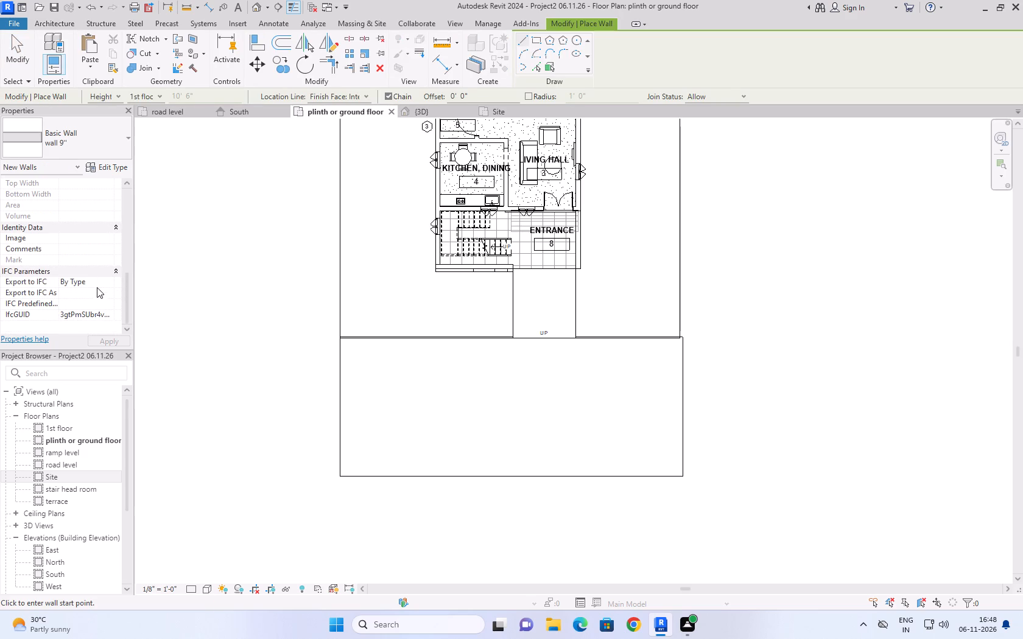
pyautogui.scroll(-2, 97, 287)
pyautogui.scroll(14, 98, 287)
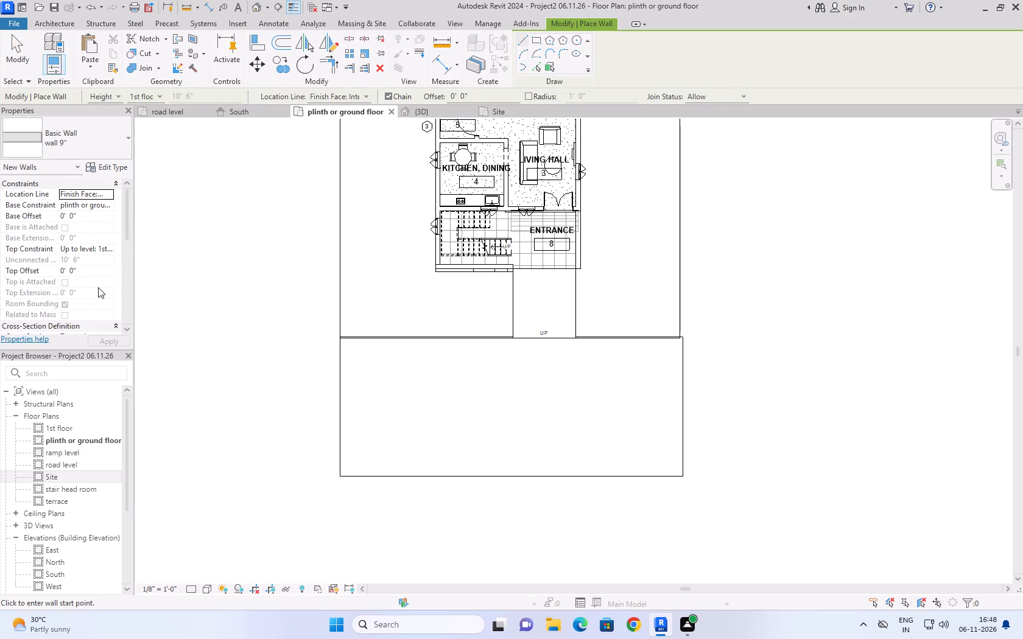
pyautogui.scroll(-2, 98, 287)
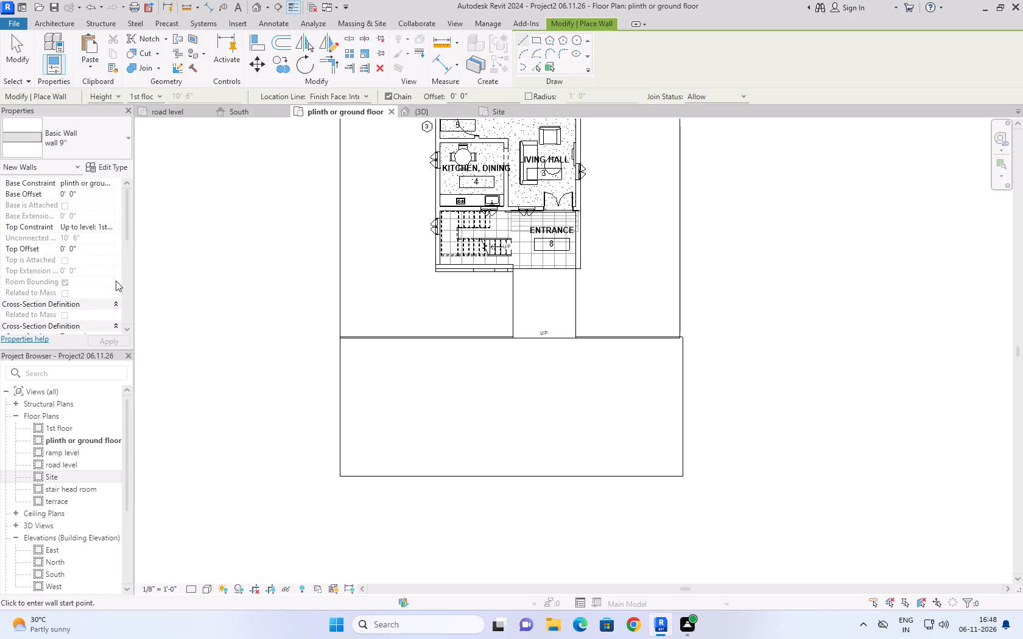
pyautogui.click(107, 283)
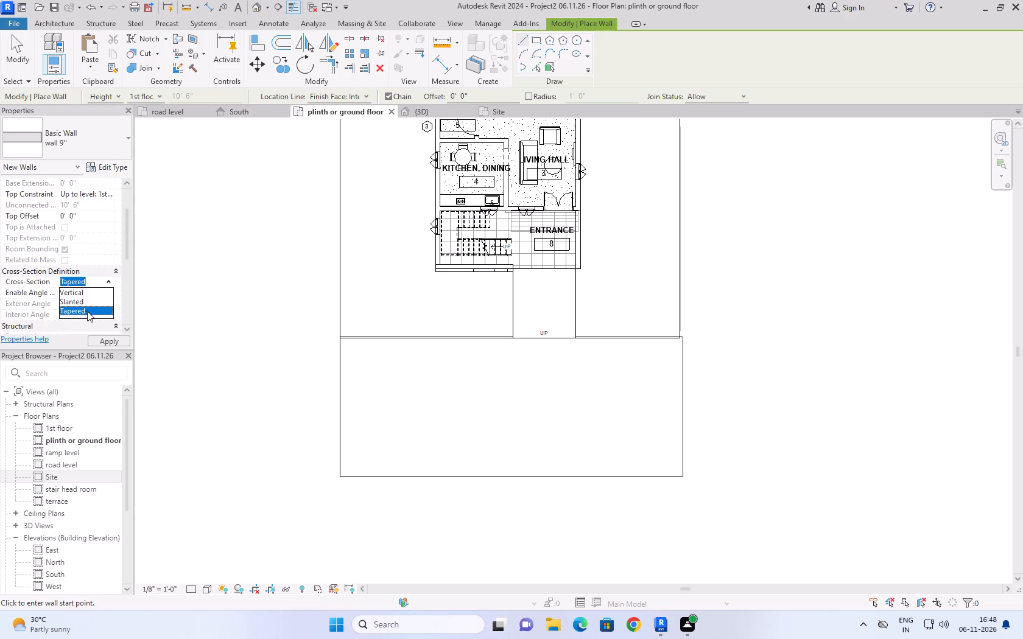
pyautogui.scroll(-1, 89, 312)
pyautogui.click(89, 312)
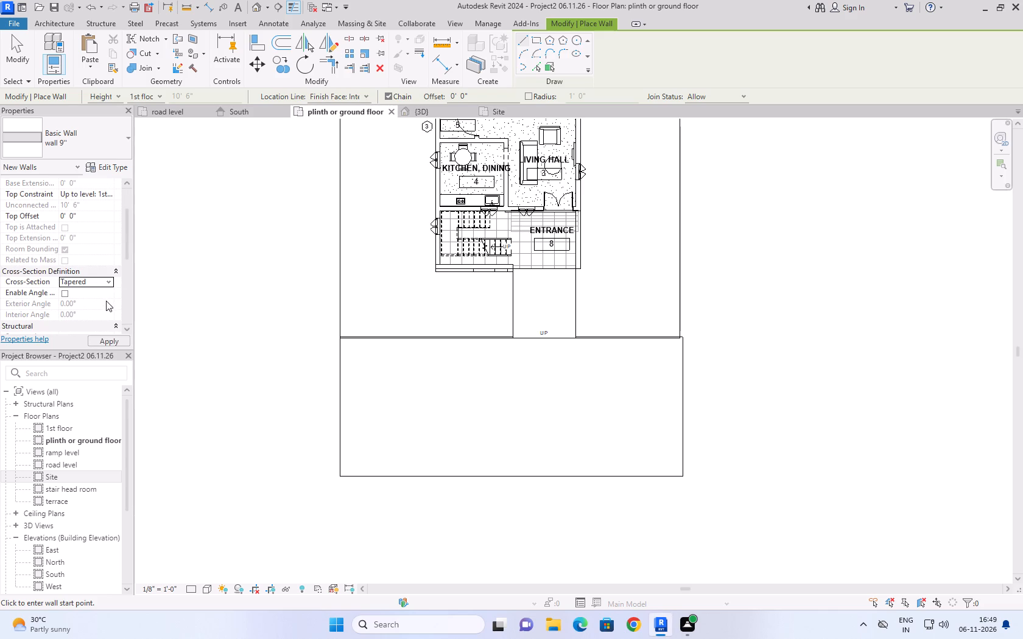
pyautogui.click(108, 281)
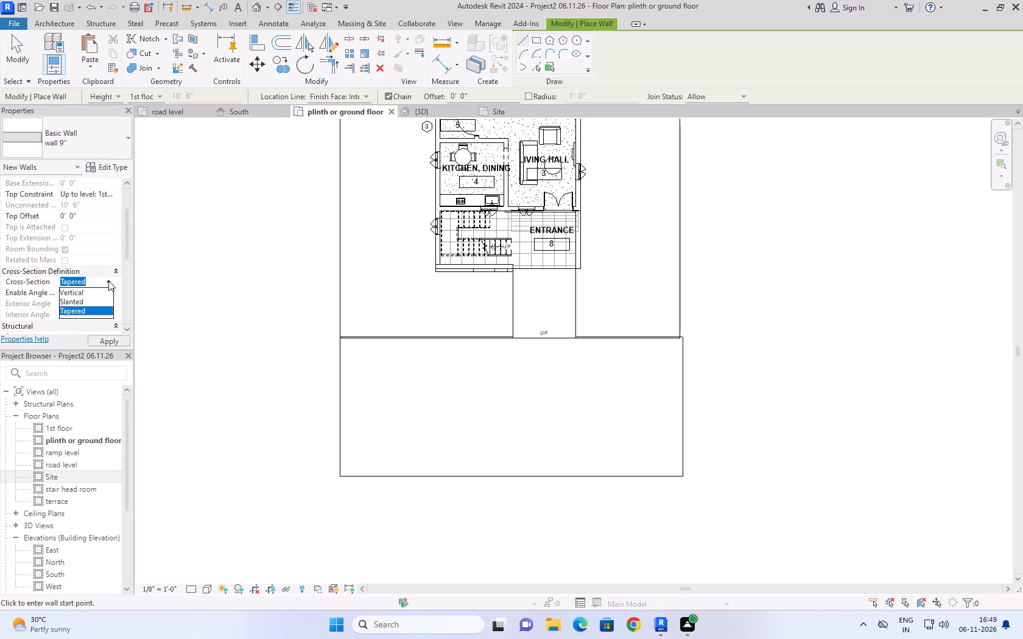
pyautogui.click(108, 281)
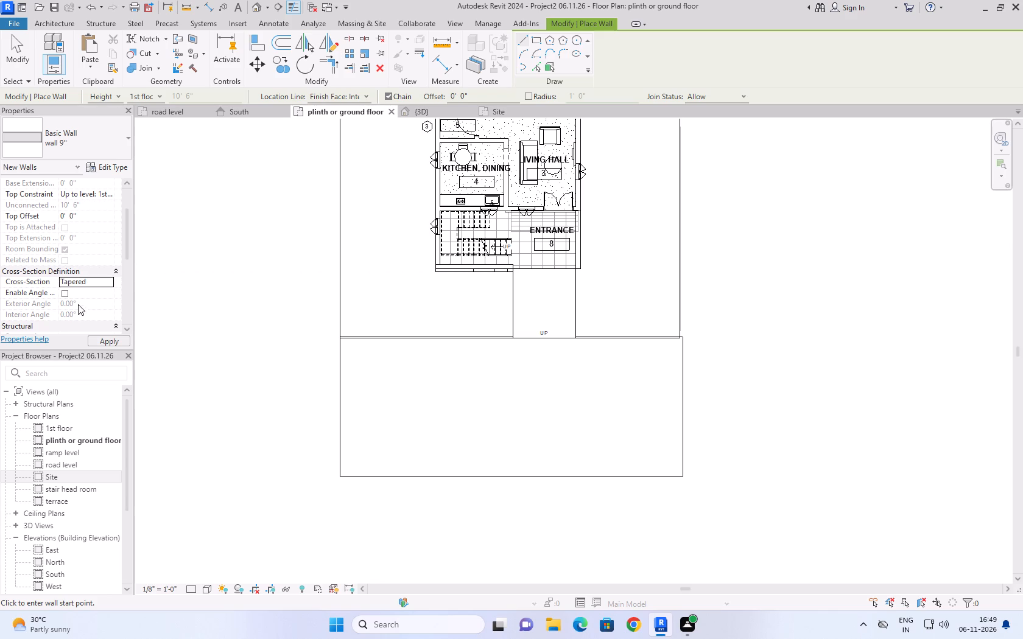
pyautogui.click(67, 296)
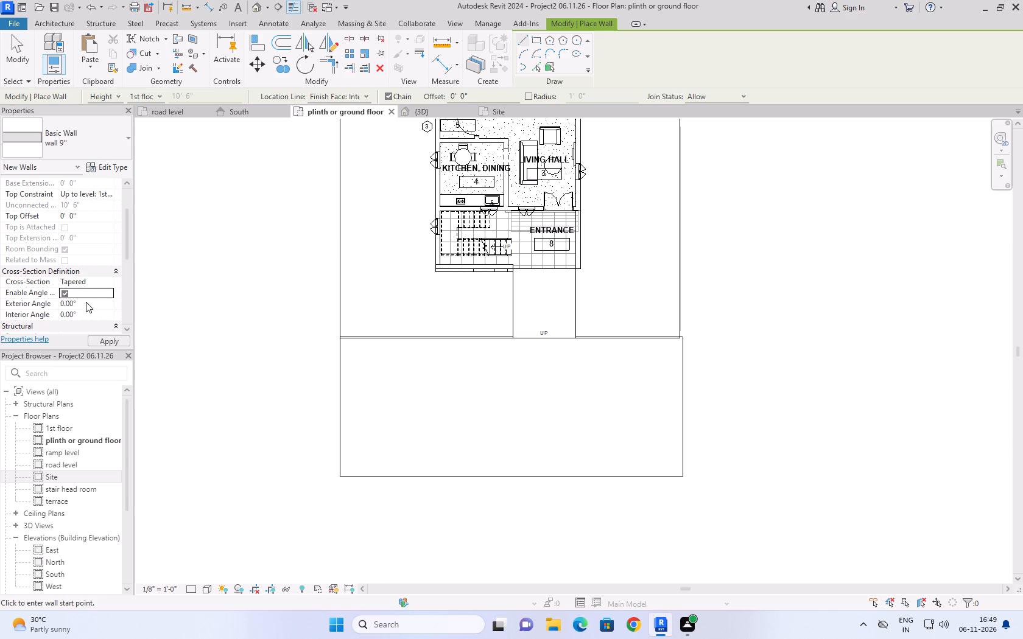
pyautogui.scroll(-1, 91, 292)
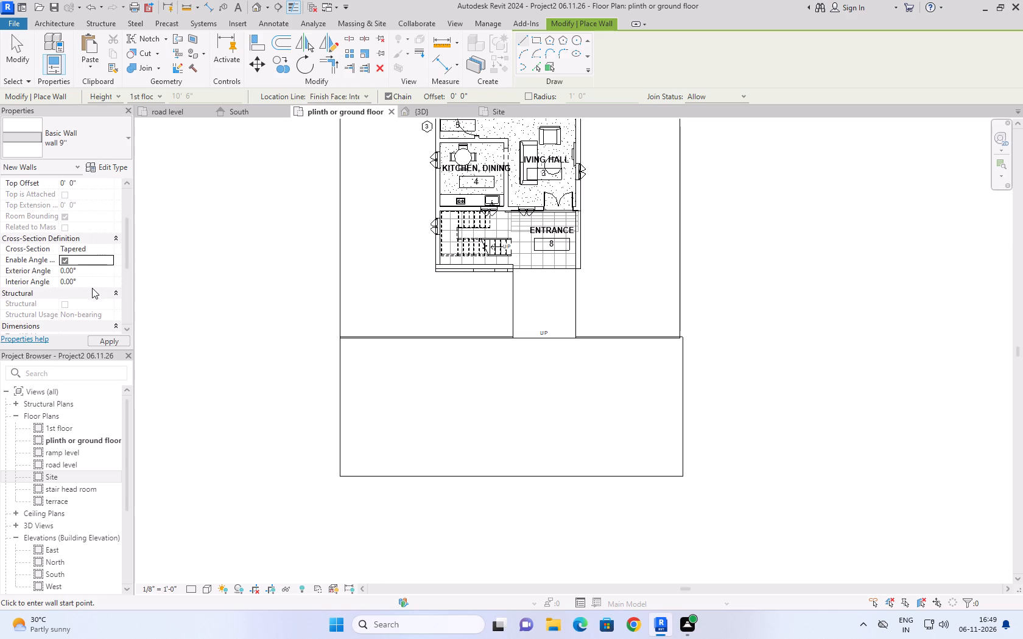
pyautogui.click(93, 271)
pyautogui.write('25')
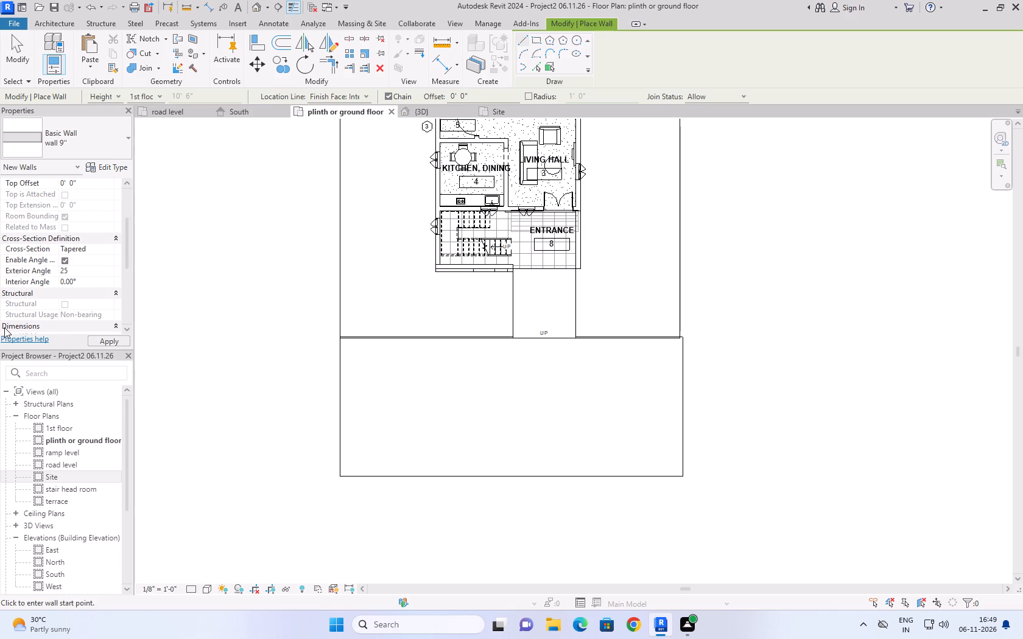
pyautogui.moveTo(0, 329); pyautogui.dragTo(0, 348, button='right')
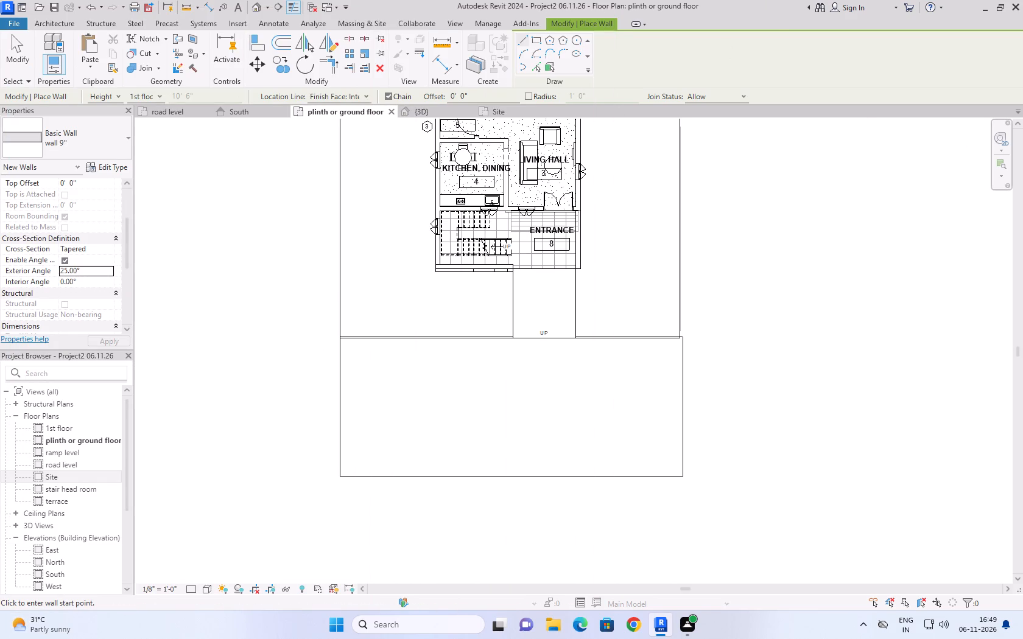
pyautogui.click(86, 279)
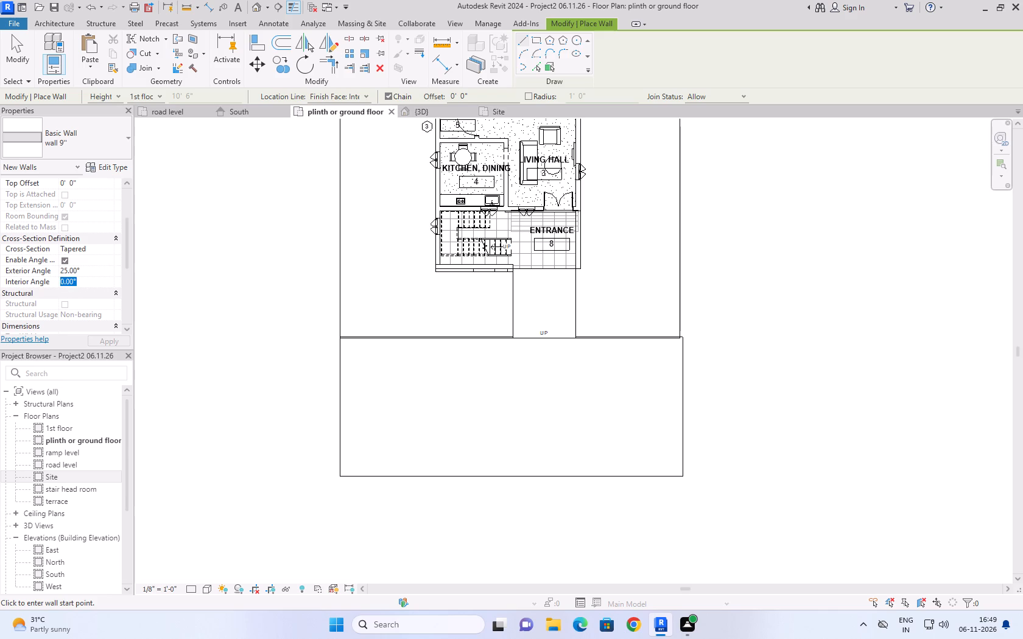
pyautogui.write('15')
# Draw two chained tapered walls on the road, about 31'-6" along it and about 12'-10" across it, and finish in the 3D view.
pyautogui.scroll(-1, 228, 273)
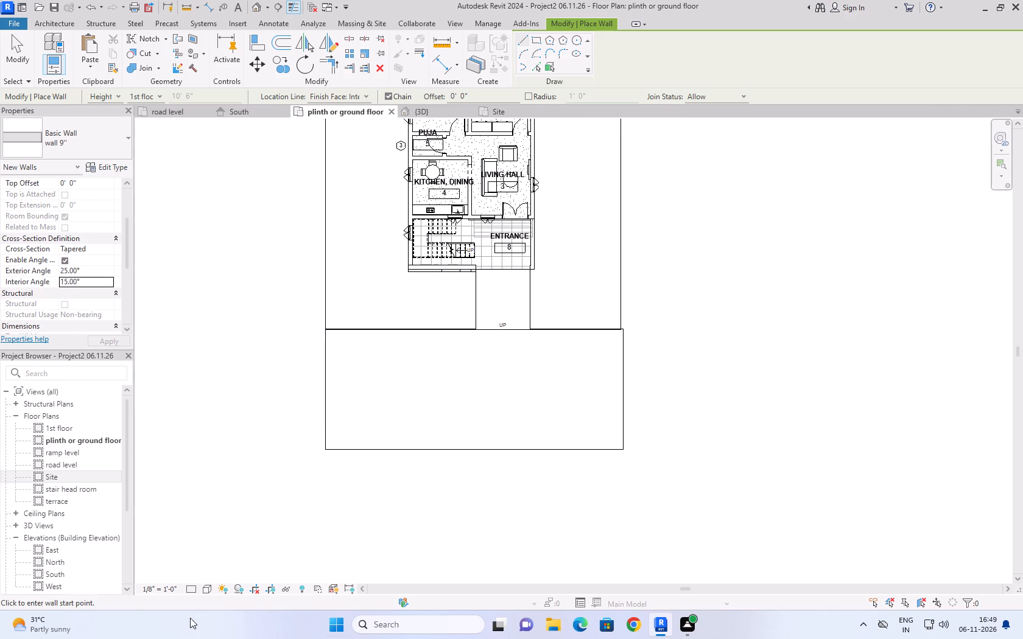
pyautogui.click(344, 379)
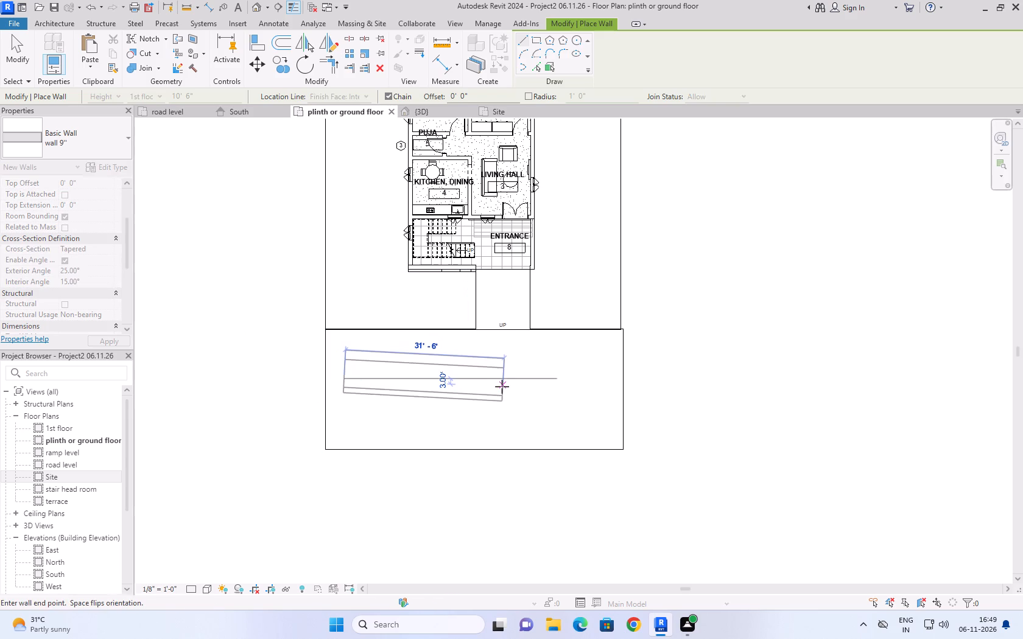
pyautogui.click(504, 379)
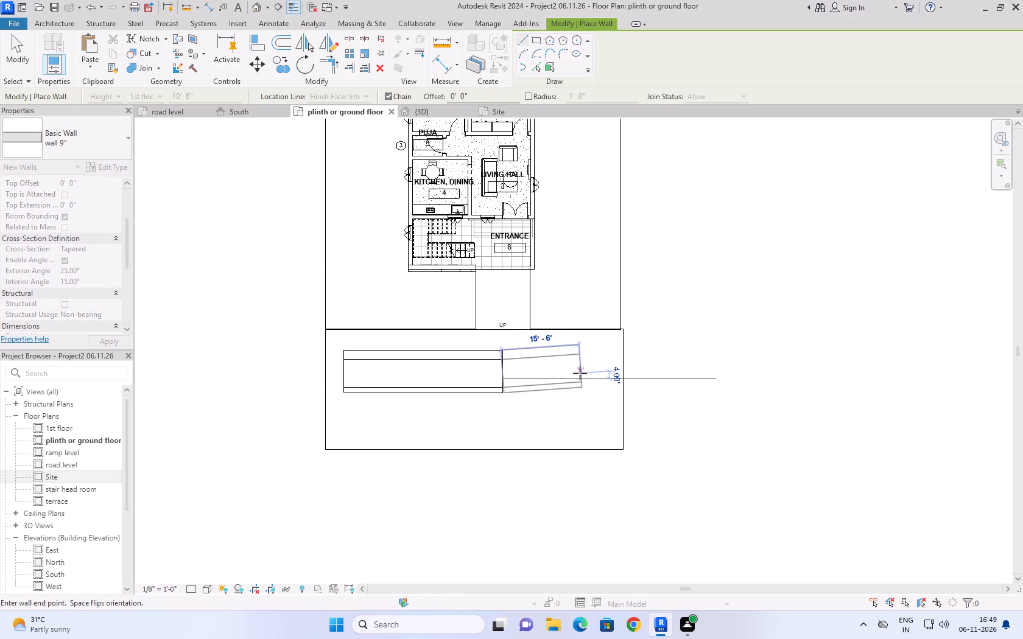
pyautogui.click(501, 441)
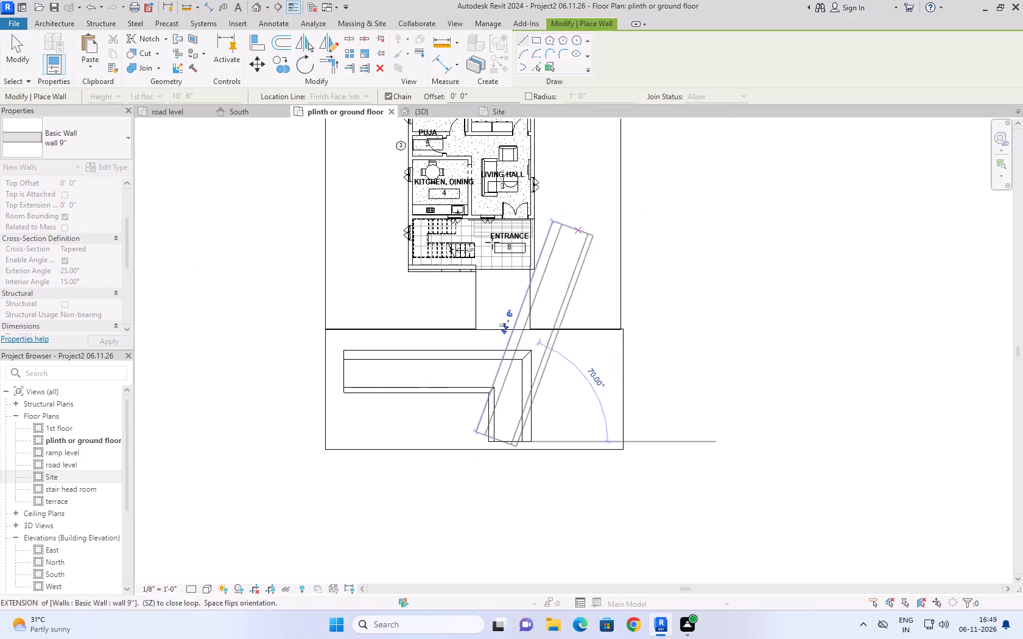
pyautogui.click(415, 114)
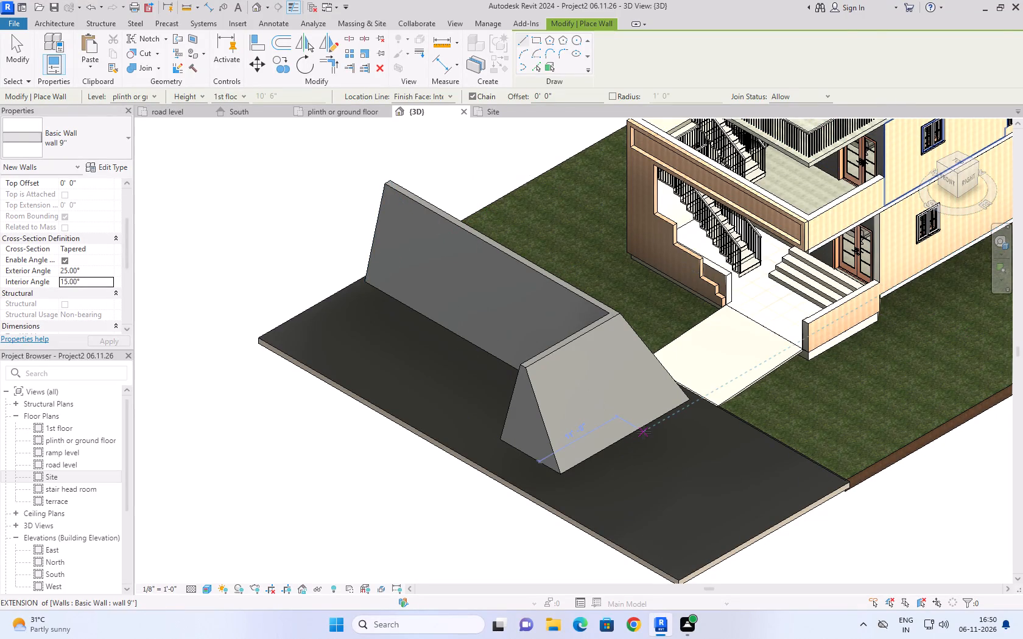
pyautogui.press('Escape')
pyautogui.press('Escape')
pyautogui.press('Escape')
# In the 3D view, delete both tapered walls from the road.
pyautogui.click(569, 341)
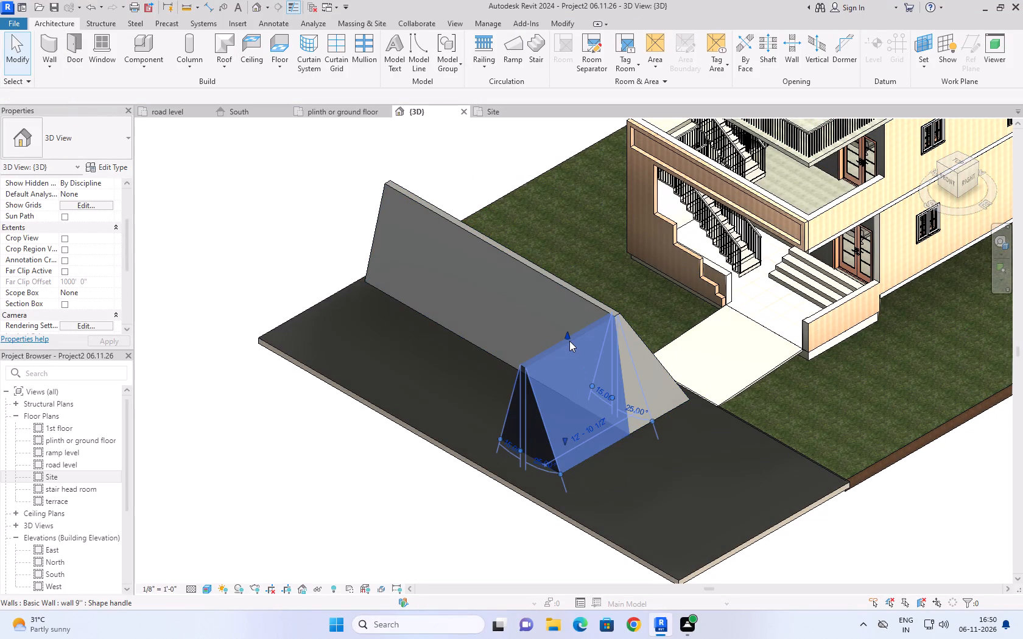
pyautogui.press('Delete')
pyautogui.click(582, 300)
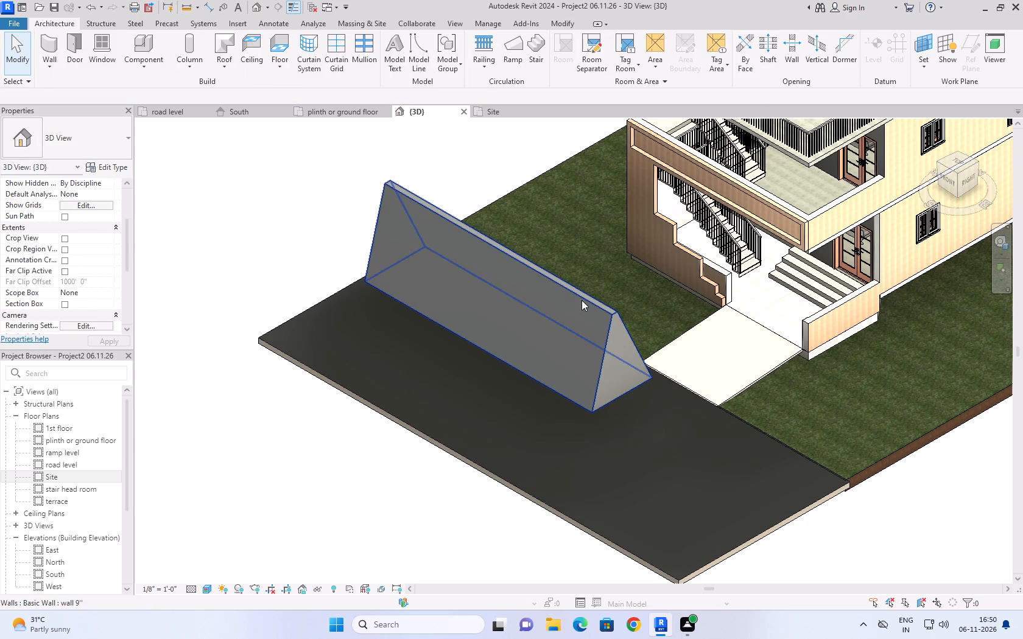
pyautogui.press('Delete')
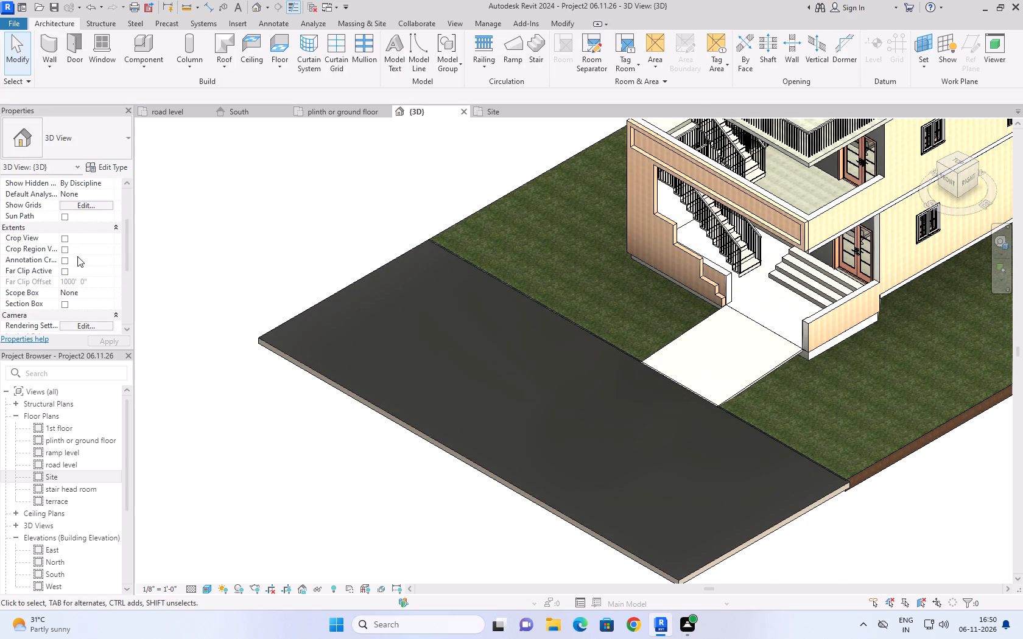
# In the plinth or ground floor plan, draw a tapered 9" wall about 8'-6" long along the road from its west edge's midpoint.
pyautogui.write('wa')
pyautogui.click(331, 110)
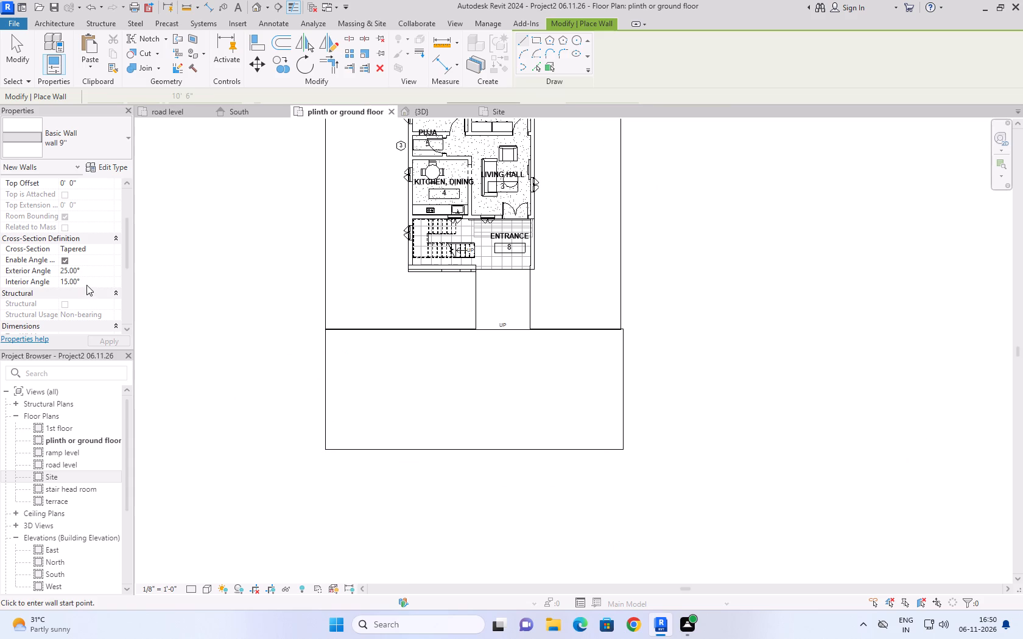
pyautogui.click(327, 392)
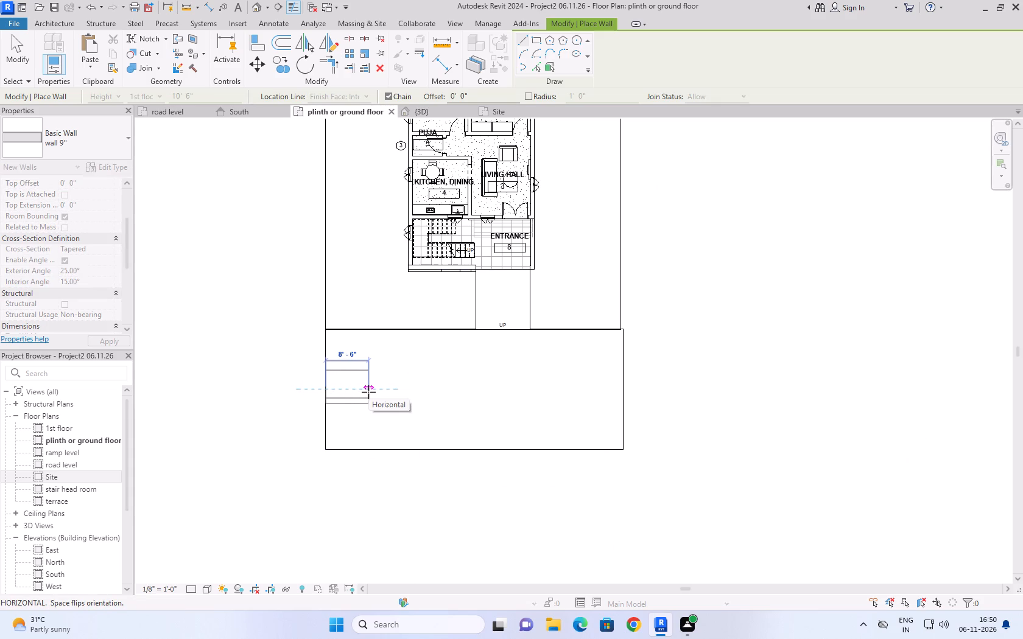
pyautogui.click(368, 392)
pyautogui.press('Escape')
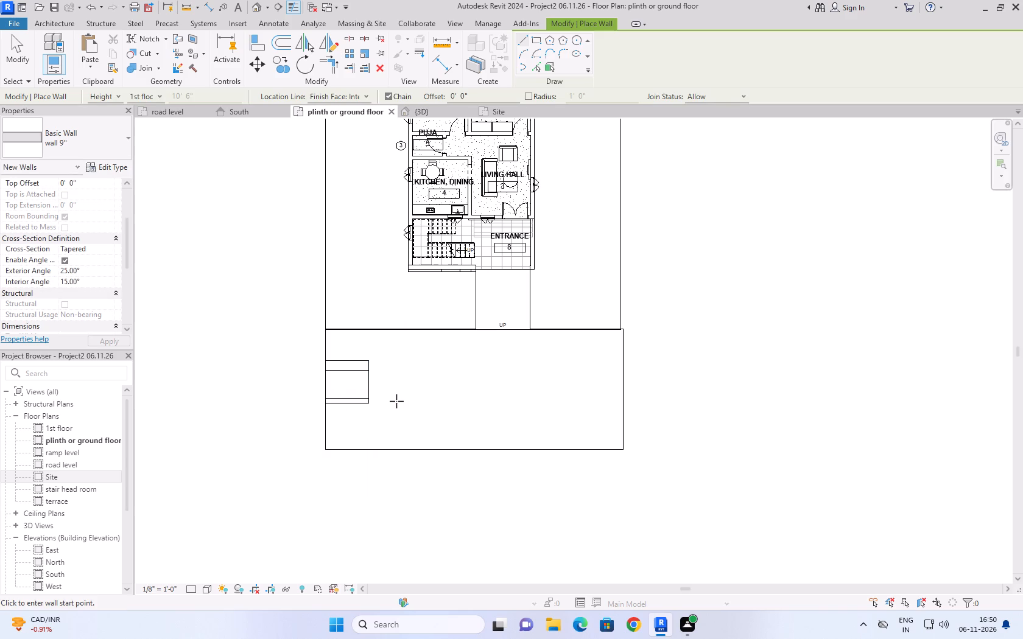
# Draw a separate tapered wall about 16'-6" long along the road, starting in line with the house's west wall.
pyautogui.scroll(4, 398, 385)
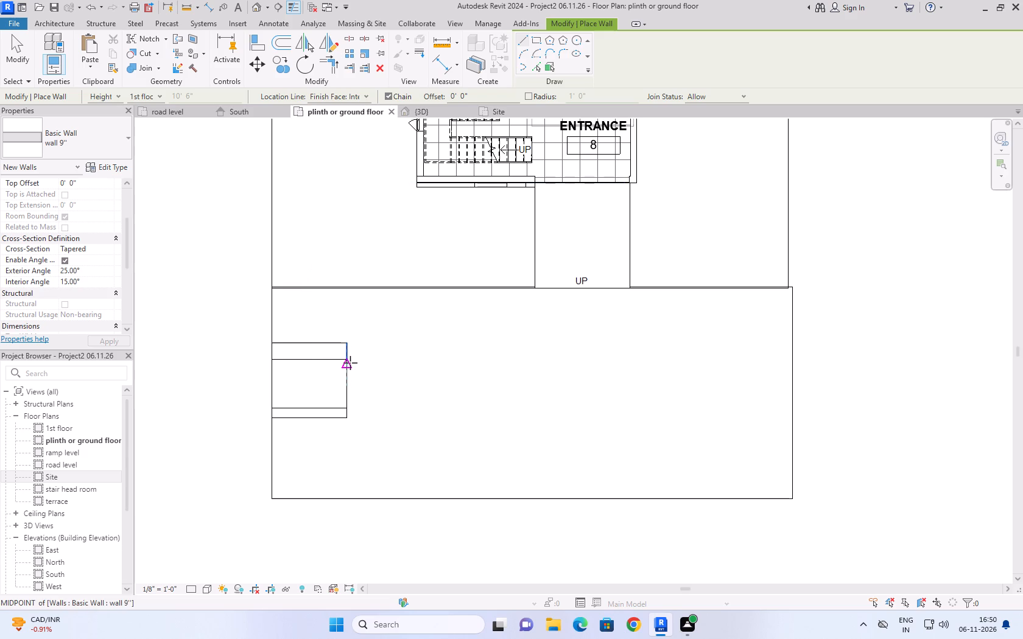
pyautogui.scroll(-3, 487, 414)
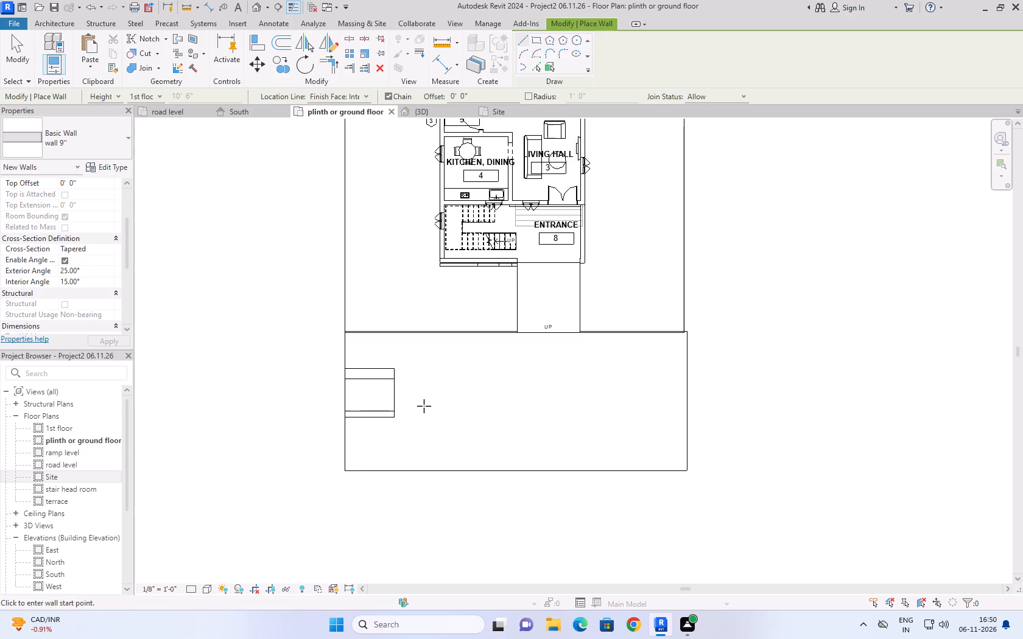
pyautogui.scroll(3, 417, 363)
pyautogui.scroll(3, 401, 309)
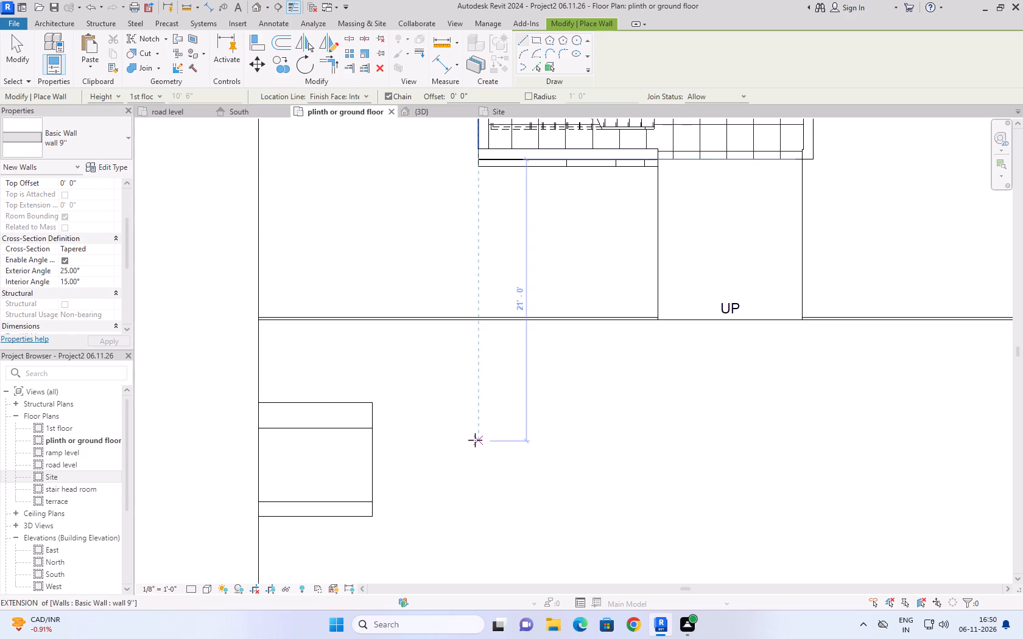
pyautogui.click(475, 440)
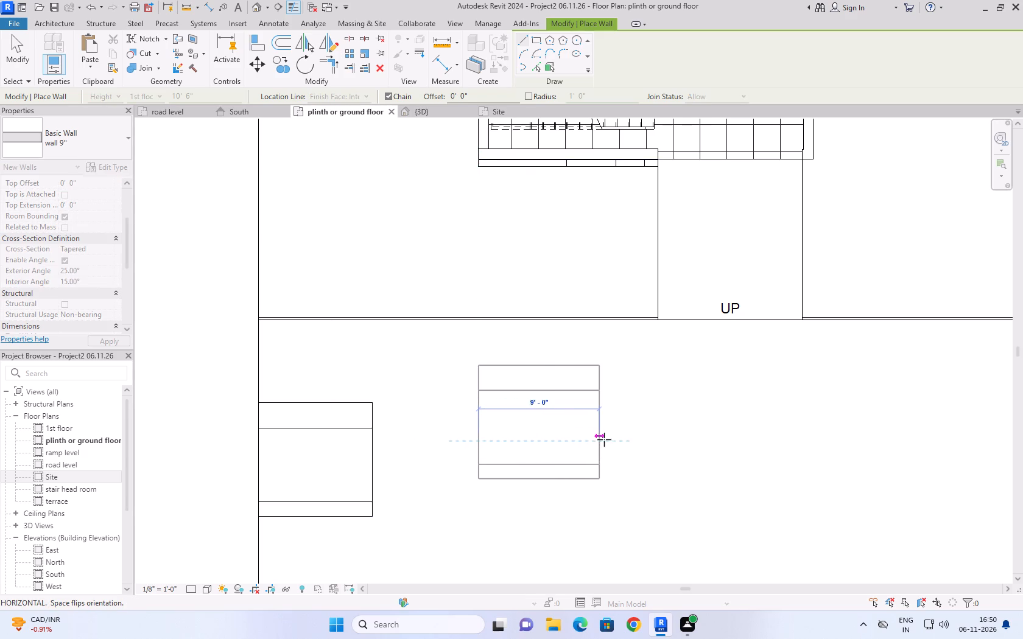
pyautogui.click(700, 439)
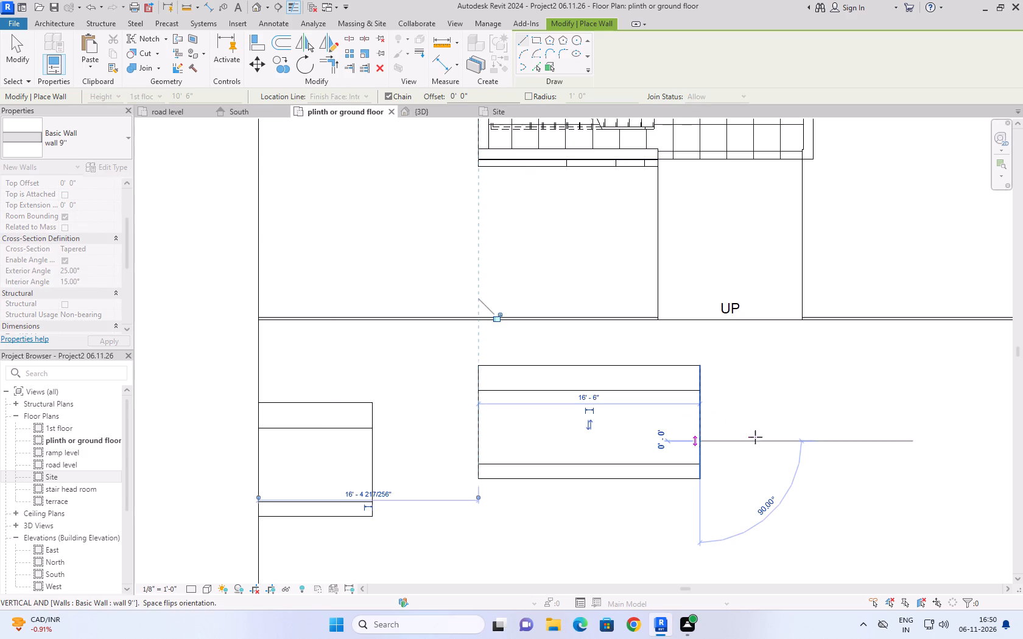
pyautogui.press('Escape')
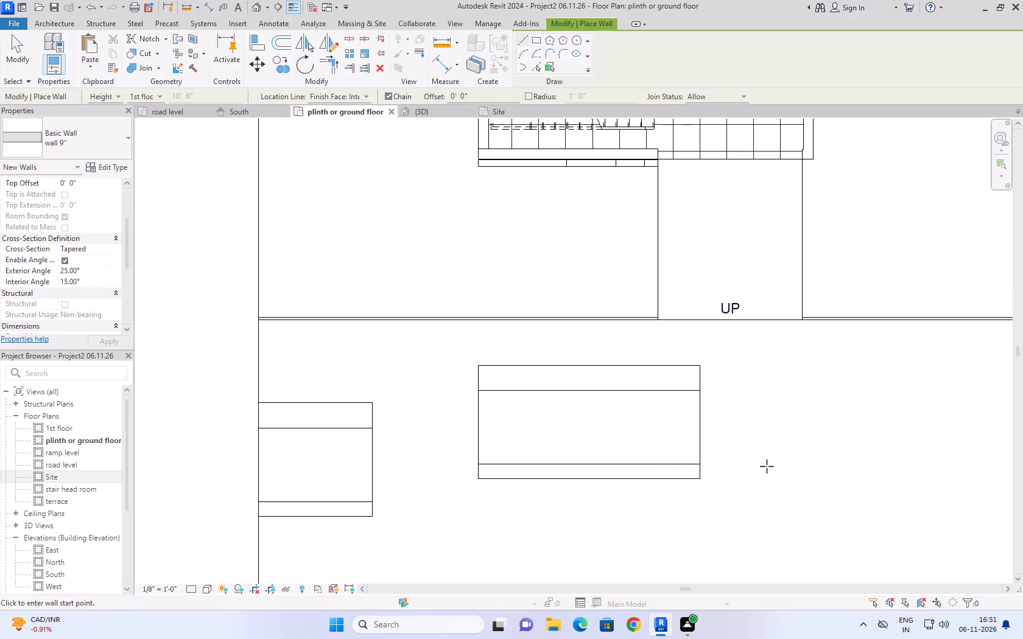
# Draw a third separate tapered wall about 13' long along the road, starting in line with the house's east wall, and finish in the 3D view.
pyautogui.click(813, 466)
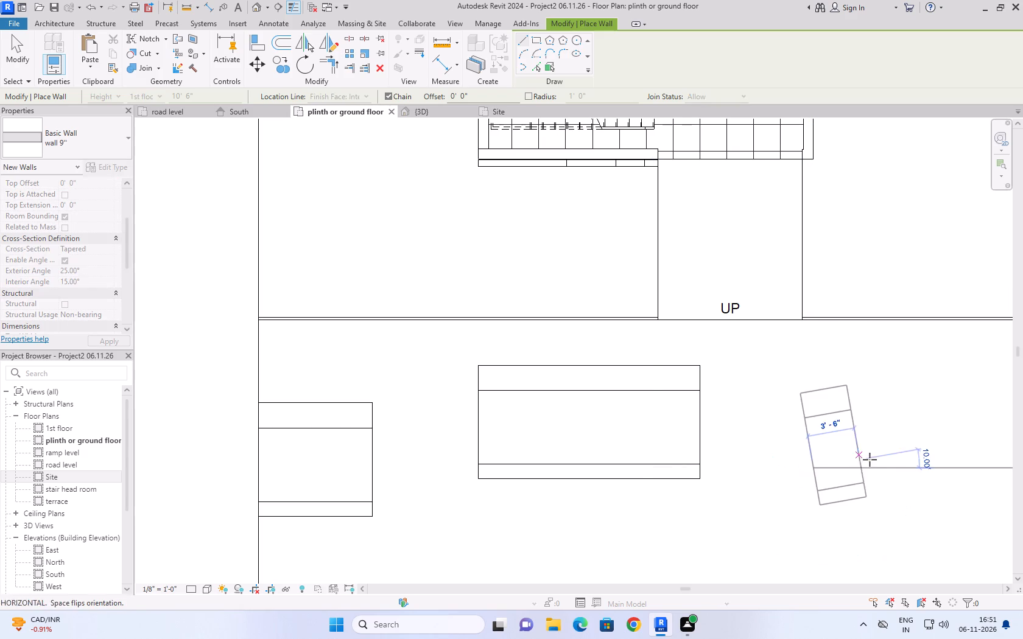
pyautogui.click(988, 469)
pyautogui.scroll(-5, 988, 469)
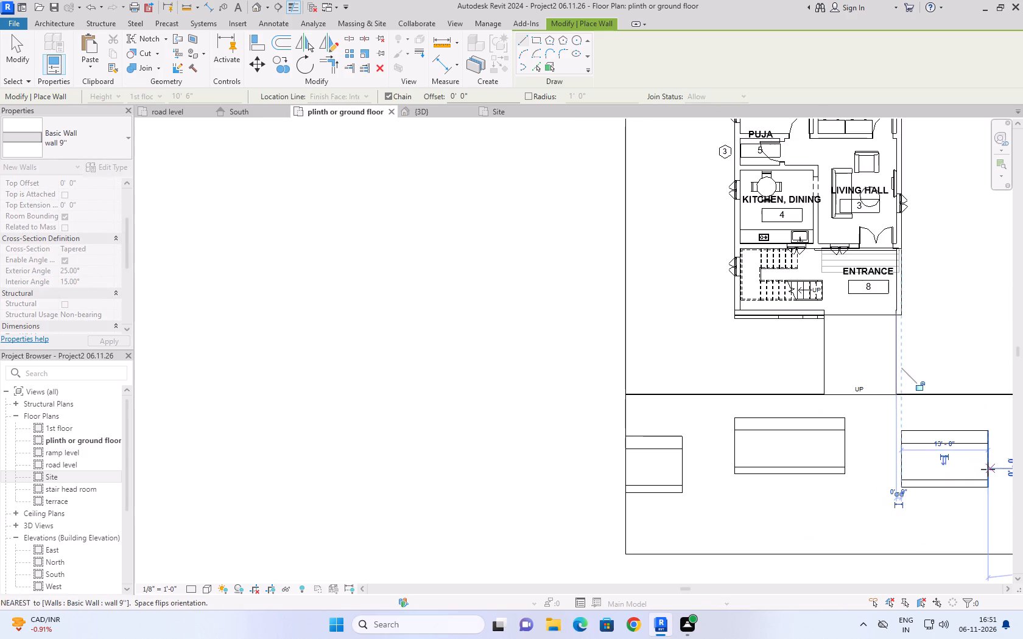
pyautogui.scroll(-4, 986, 473)
pyautogui.moveTo(985, 474); pyautogui.dragTo(754, 457, button='middle')
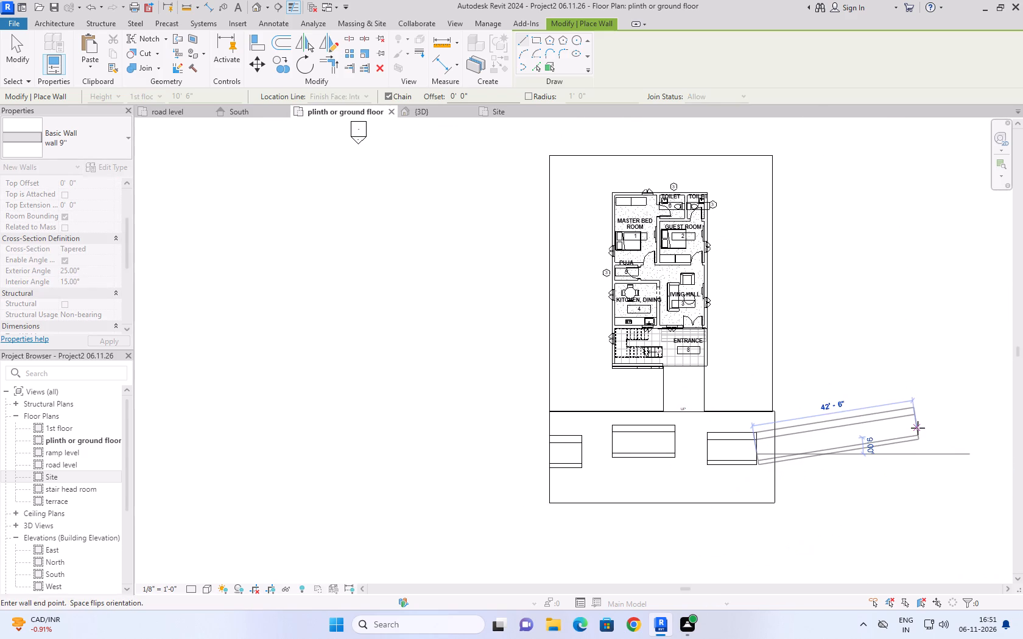
pyautogui.press('Escape')
pyautogui.click(425, 111)
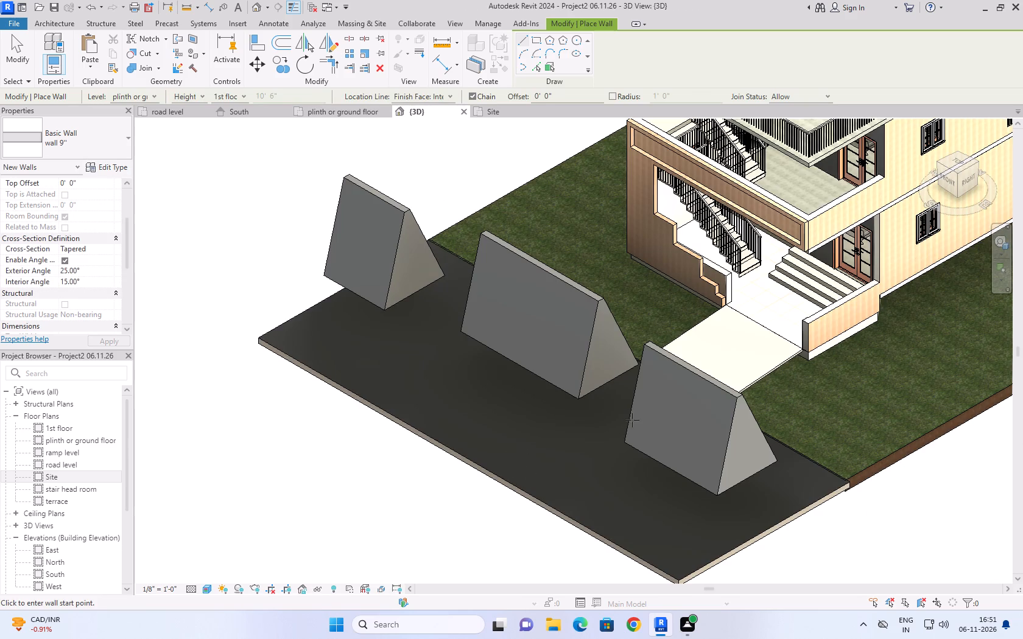
pyautogui.press('Escape')
pyautogui.press('Escape')
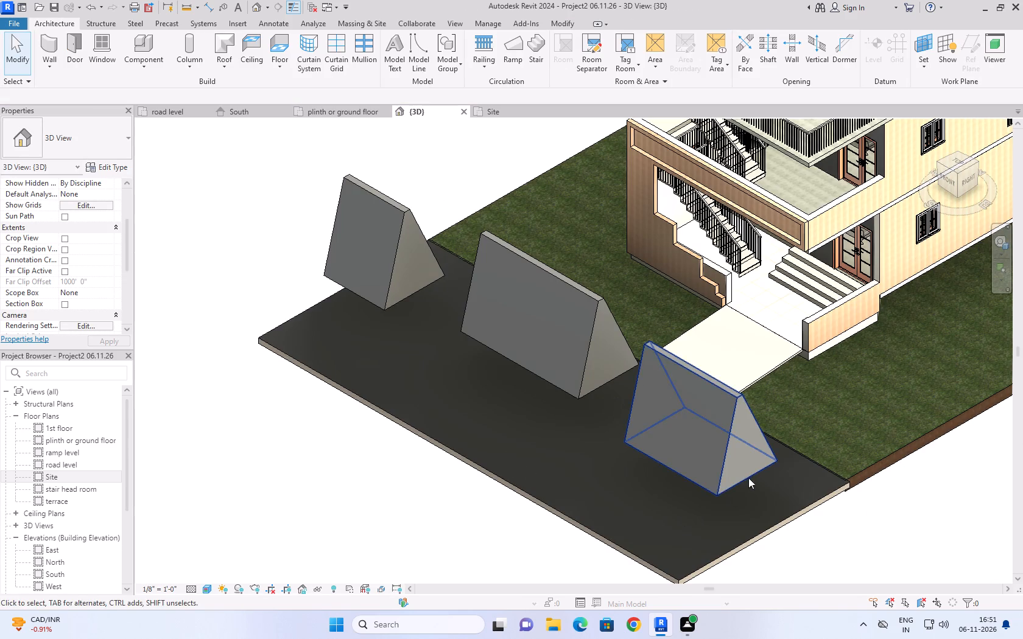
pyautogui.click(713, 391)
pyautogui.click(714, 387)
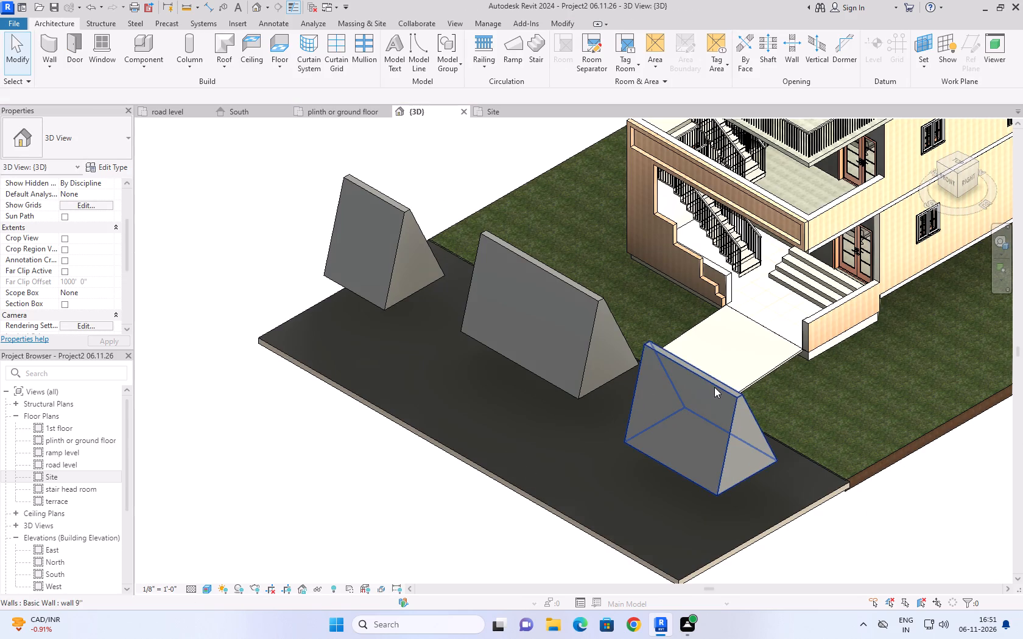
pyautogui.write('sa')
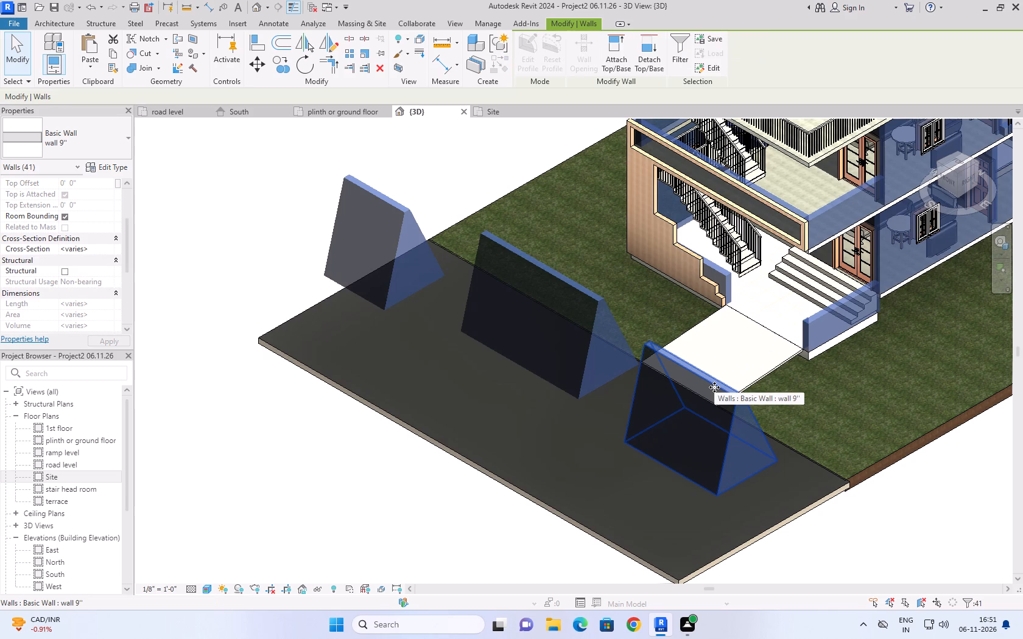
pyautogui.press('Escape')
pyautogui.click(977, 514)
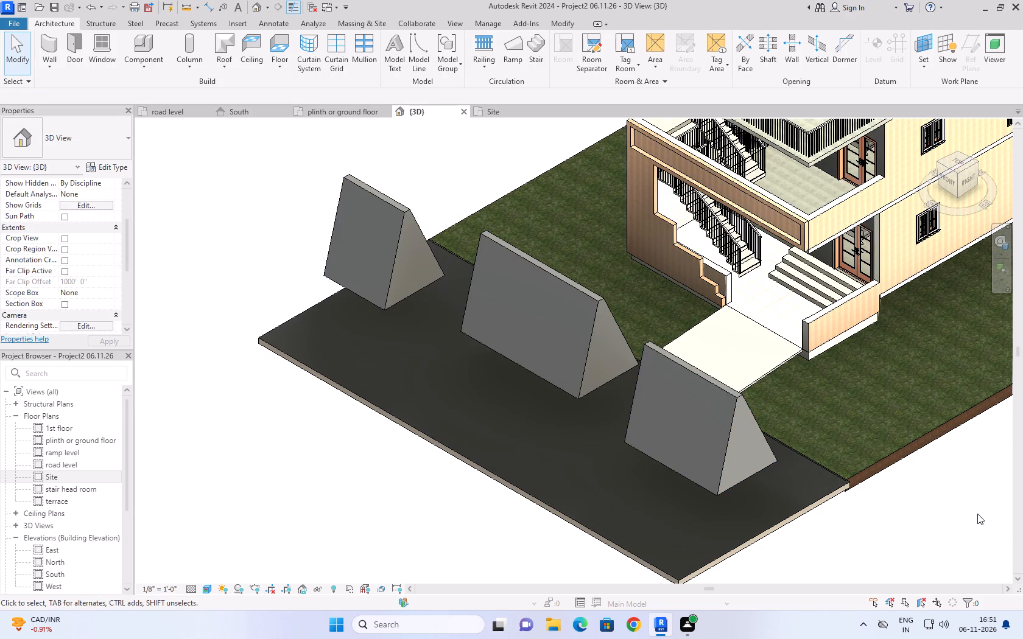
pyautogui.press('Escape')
# Set the base constraint of all three tapered road walls to ramp level.
pyautogui.click(734, 405)
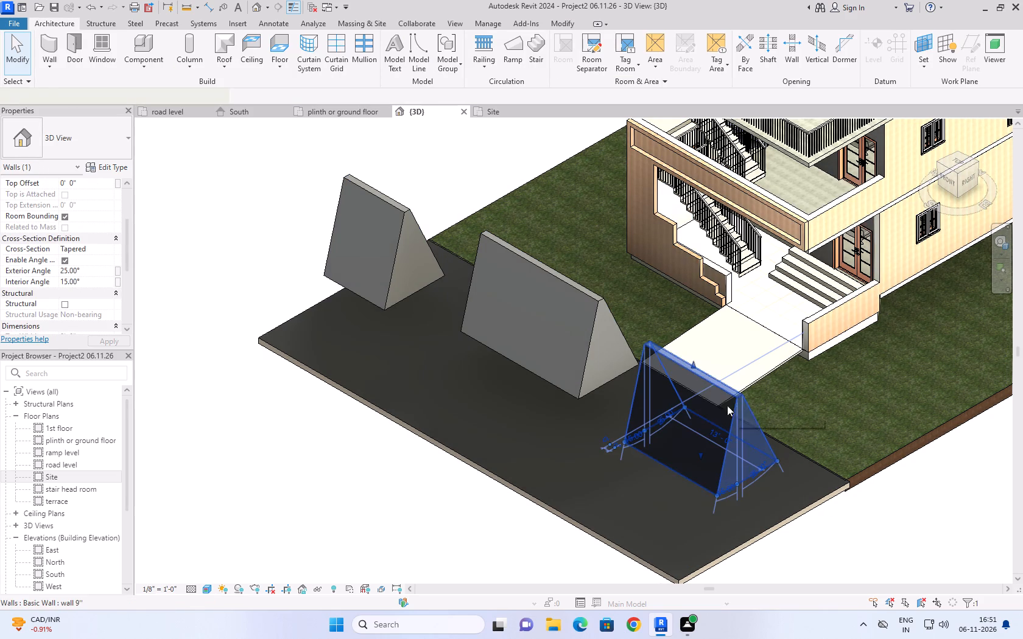
pyautogui.keyDown('ctrl'); pyautogui.click(596, 305); pyautogui.keyUp('ctrl')
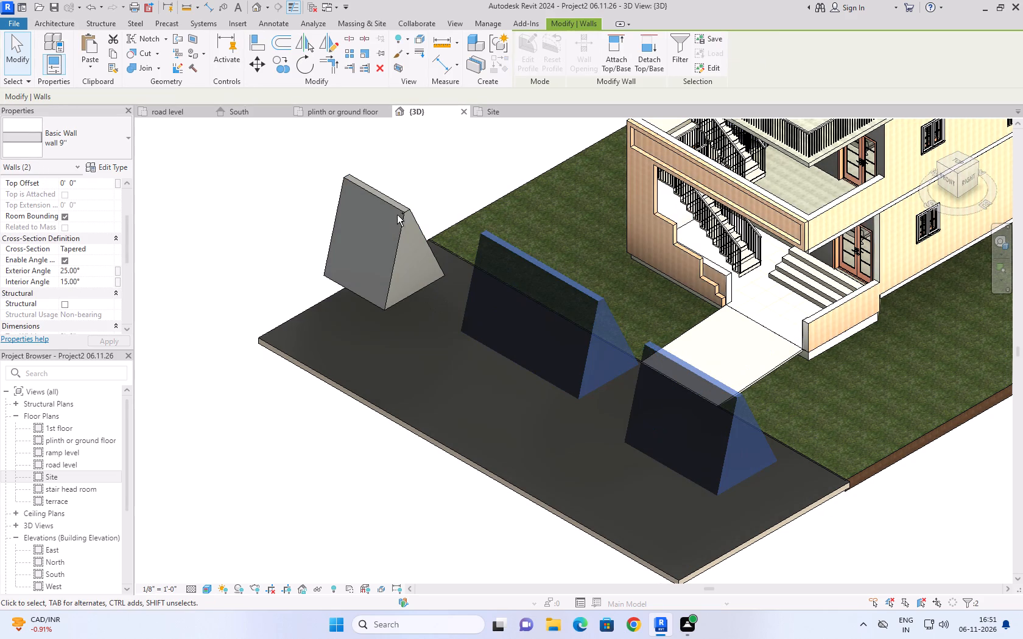
pyautogui.keyDown('ctrl'); pyautogui.click(400, 212); pyautogui.keyUp('ctrl')
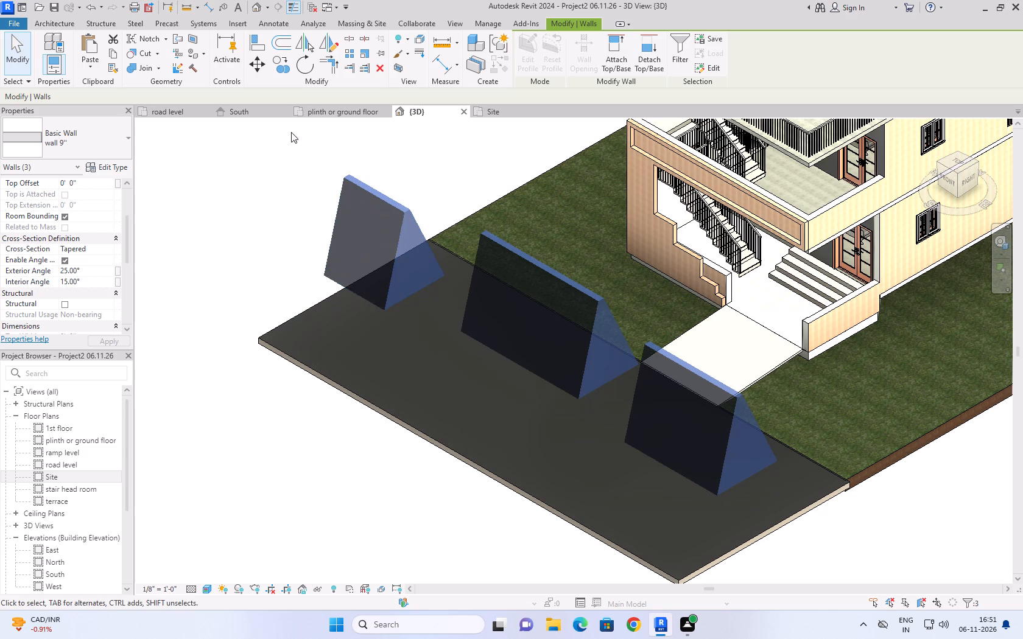
pyautogui.click(253, 106)
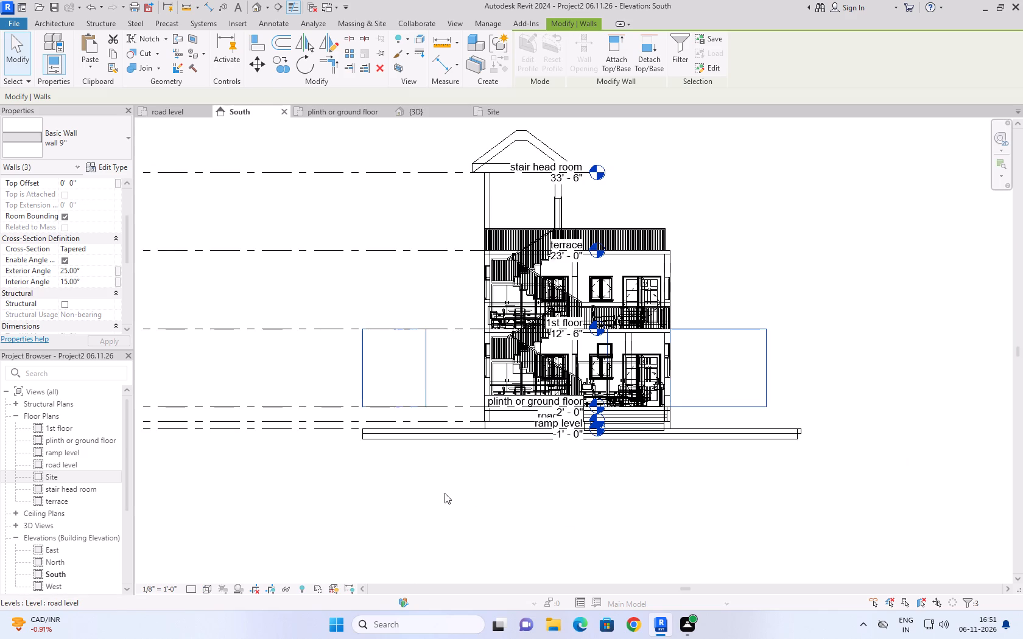
pyautogui.scroll(-4, 446, 493)
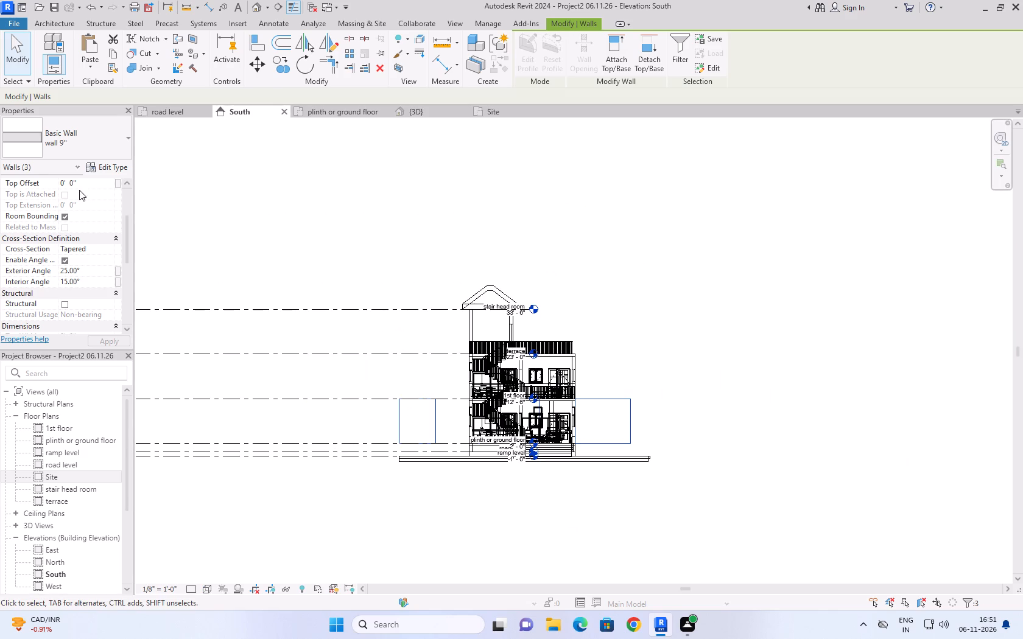
pyautogui.scroll(4, 90, 254)
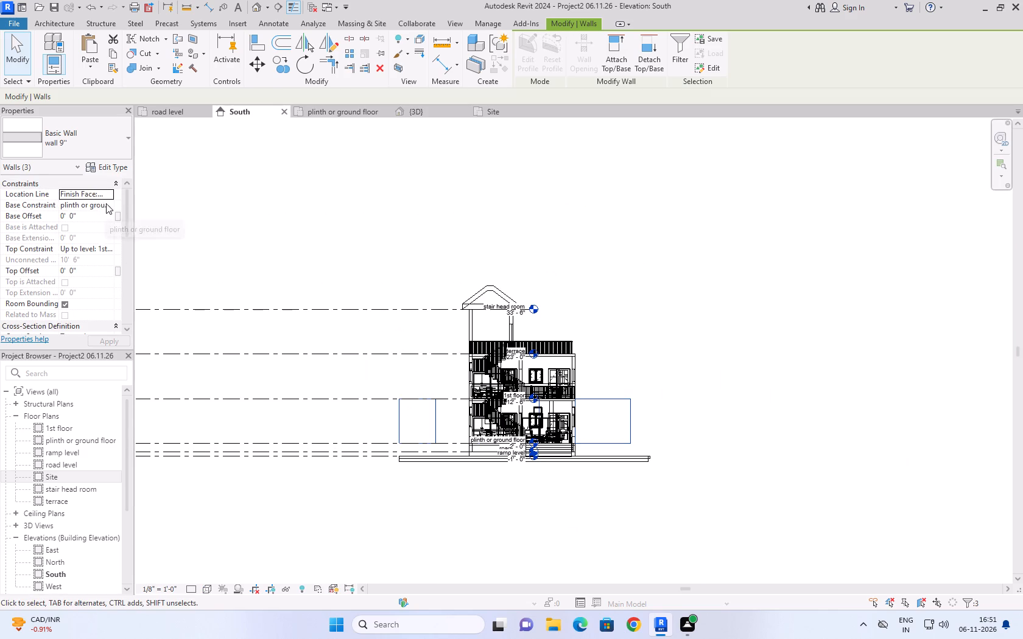
pyautogui.click(106, 203)
pyautogui.click(97, 217)
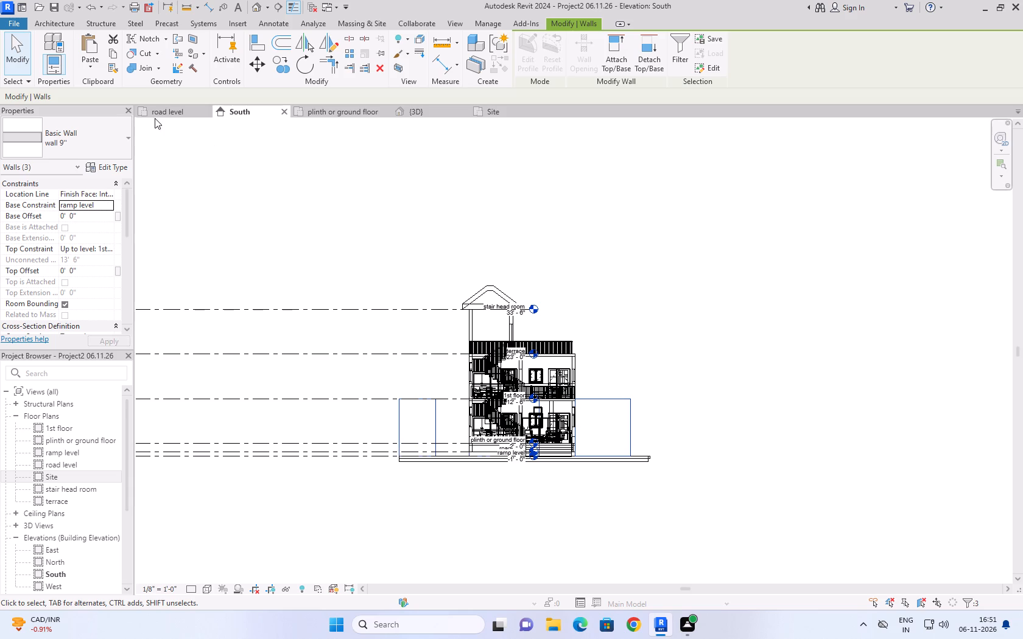
# In the 3D view, make the three road walls' top constraint Unconnected with a height of 2'.
pyautogui.click(425, 110)
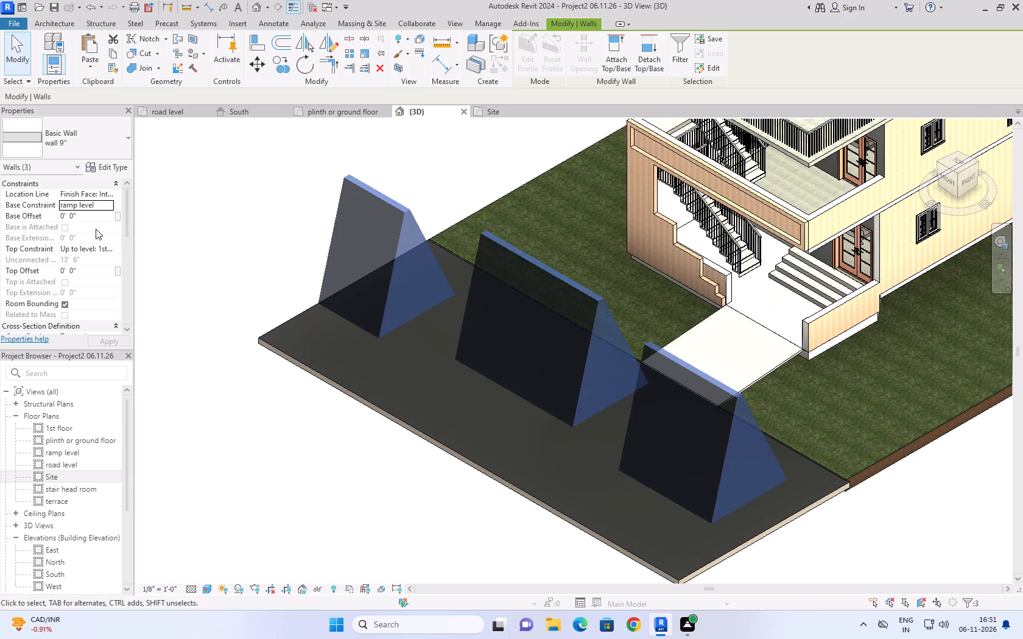
pyautogui.click(110, 248)
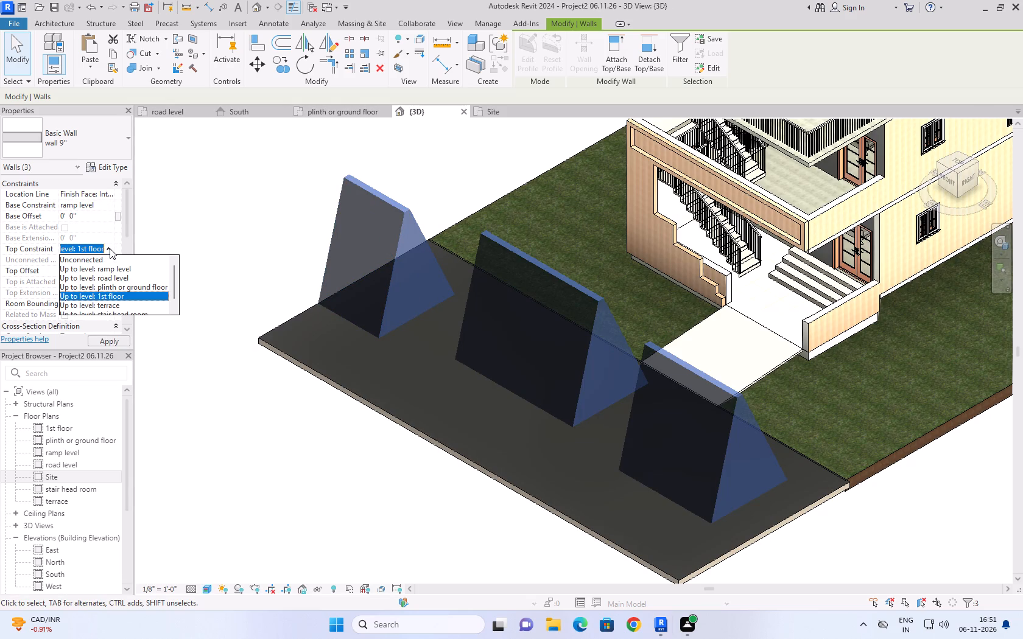
pyautogui.click(111, 251)
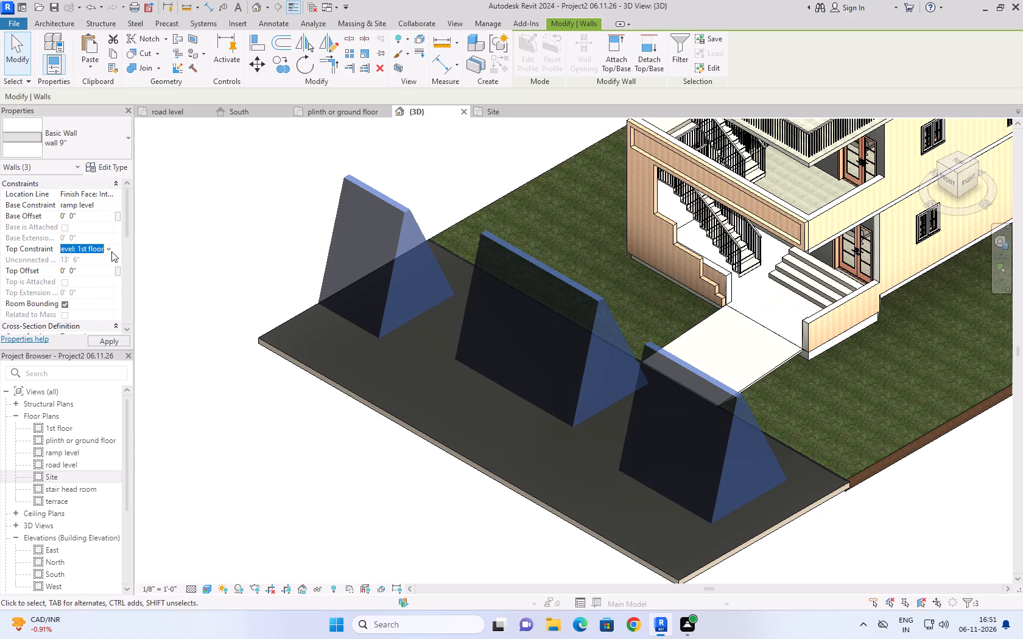
pyautogui.click(111, 251)
pyautogui.click(111, 257)
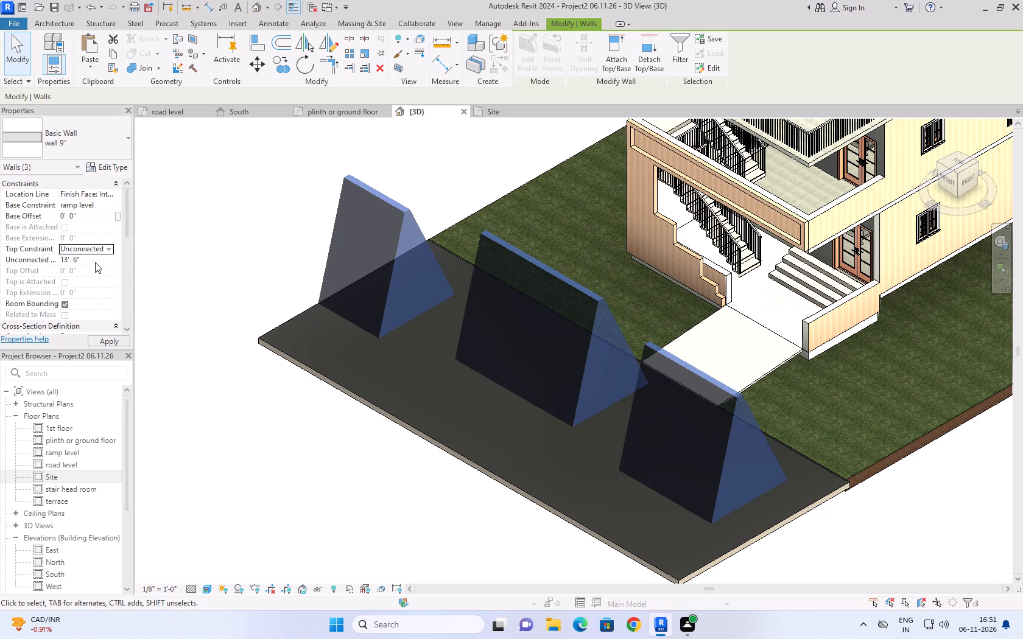
pyautogui.click(94, 261)
pyautogui.write("2'")
pyautogui.click(114, 338)
pyautogui.click(262, 403)
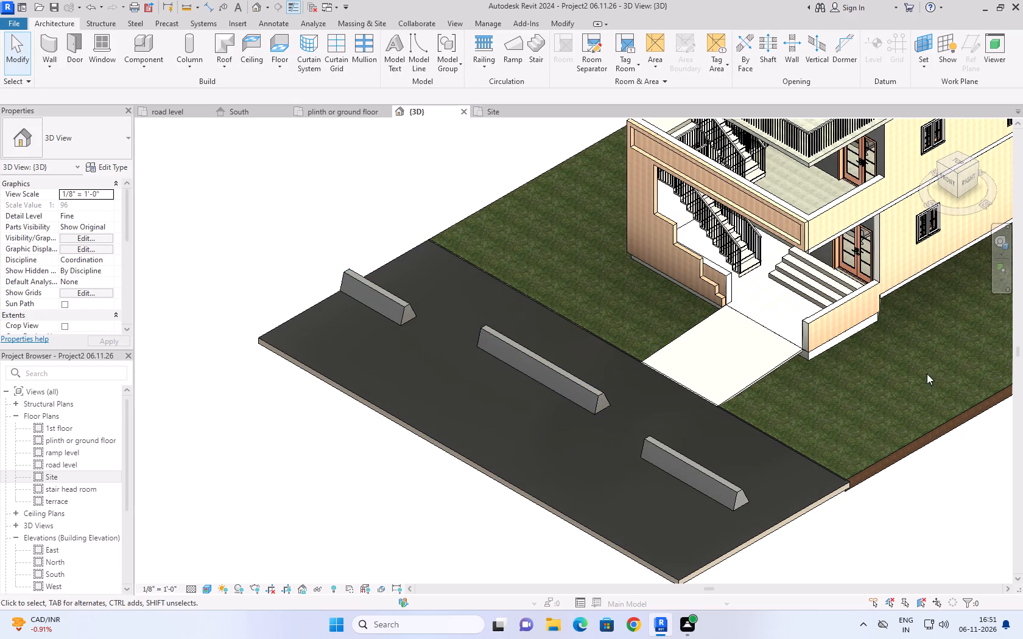
# In the 3D view's right-side orientation, nudge the east road wall southward into line with the west road wall.
pyautogui.click(965, 180)
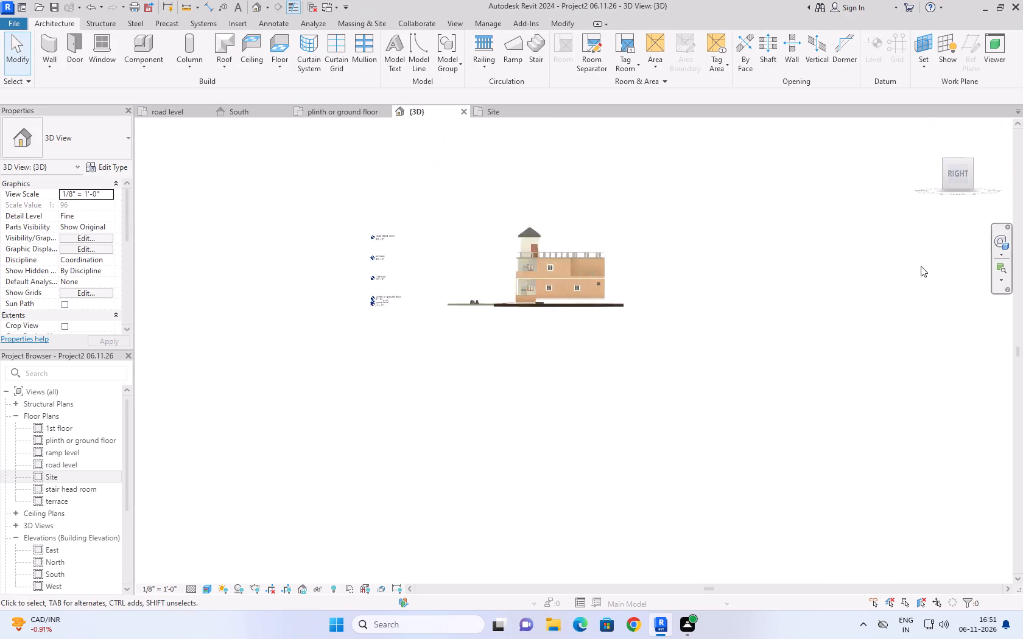
pyautogui.scroll(14, 544, 375)
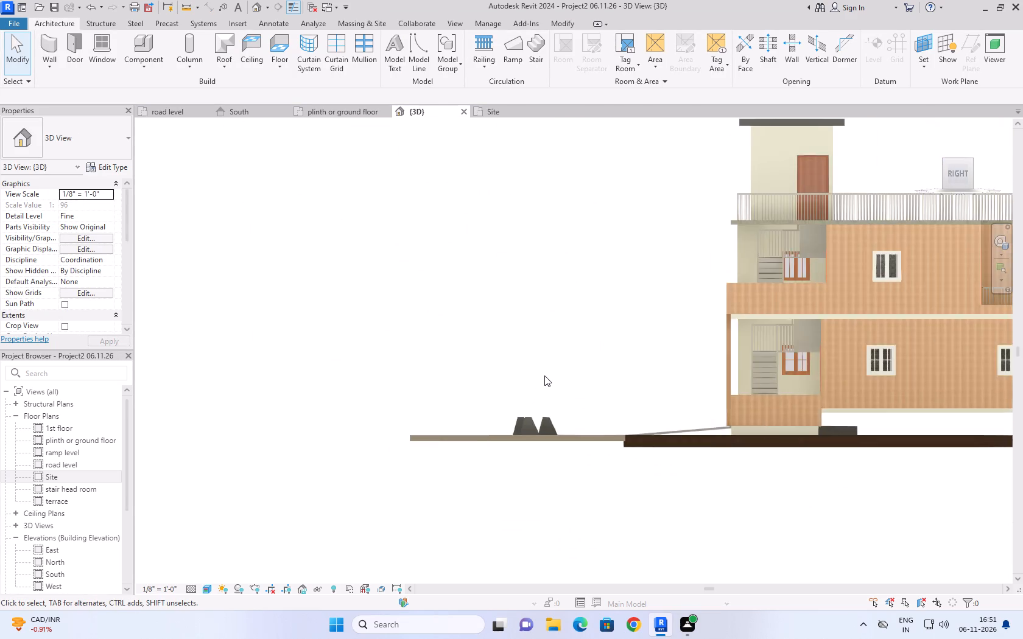
pyautogui.scroll(6, 544, 375)
pyautogui.scroll(-4, 569, 296)
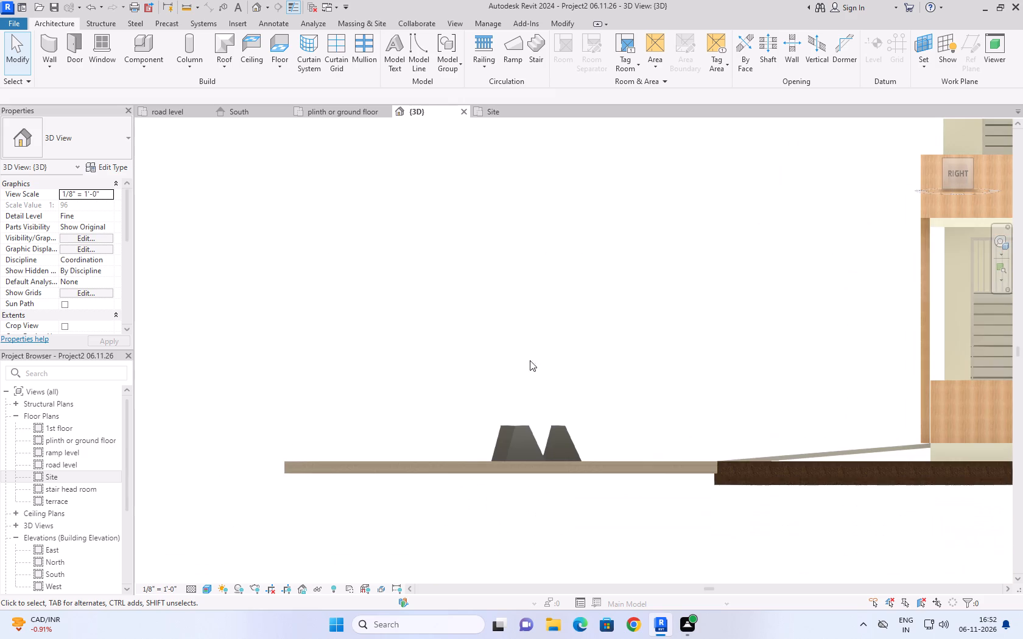
pyautogui.scroll(4, 508, 461)
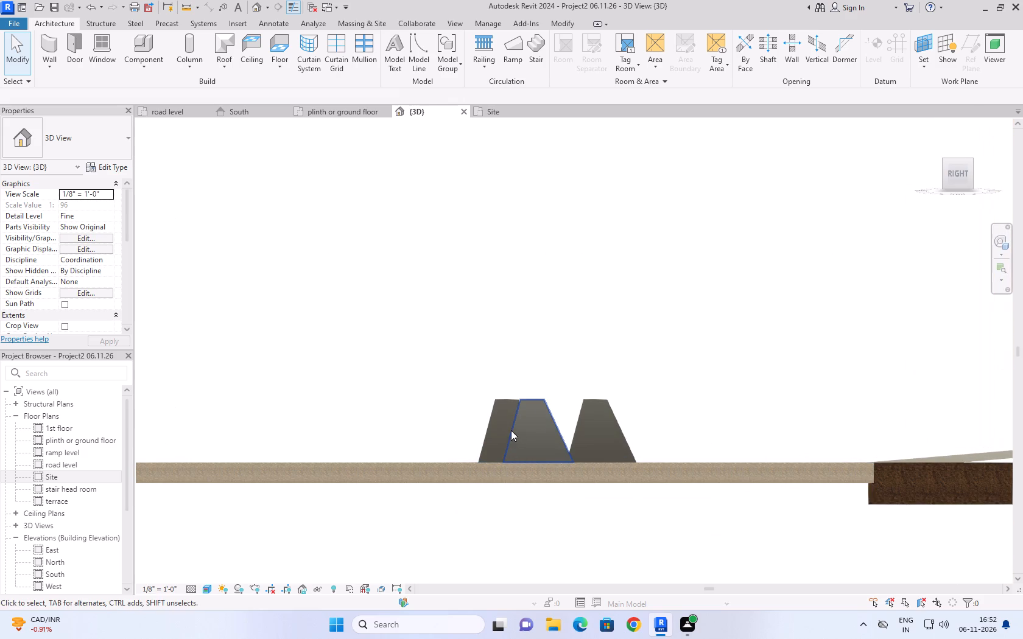
pyautogui.click(511, 430)
pyautogui.press('Left')
pyautogui.press('Left')
pyautogui.press('Left')
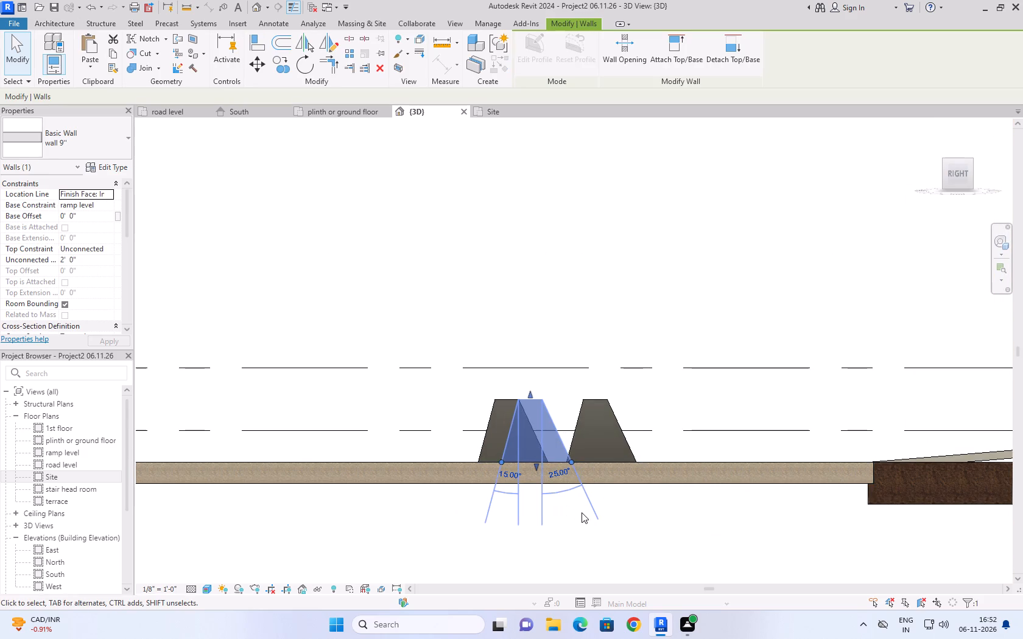
pyautogui.press('Left')
pyautogui.press('Left')
pyautogui.press('Left')
pyautogui.press('Left')
pyautogui.press('Left')
pyautogui.press('Left')
pyautogui.press('Left')
pyautogui.press('Left')
pyautogui.press('Left')
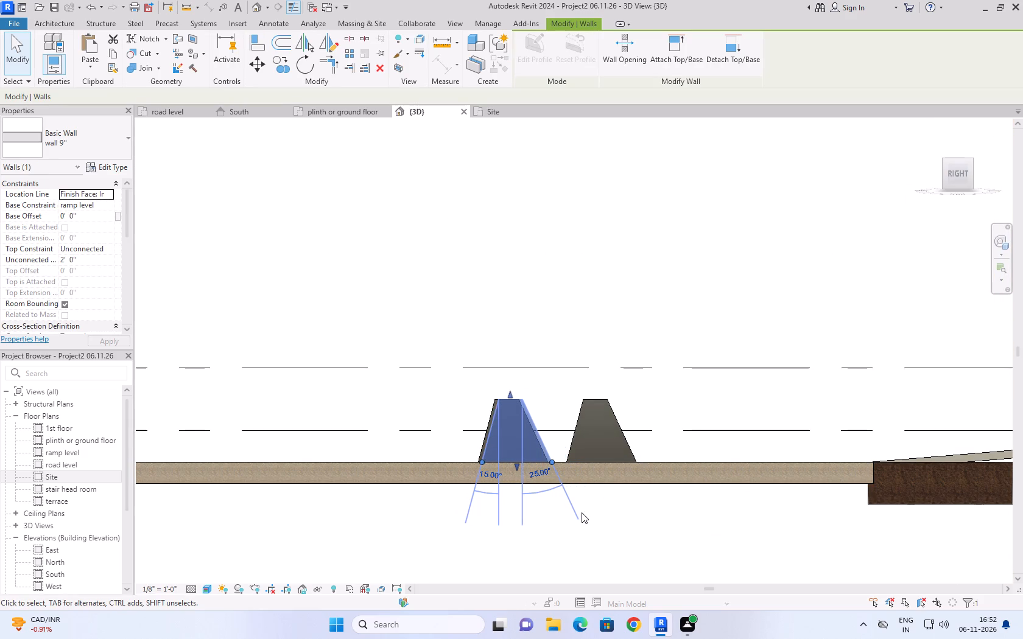
pyautogui.press('Left')
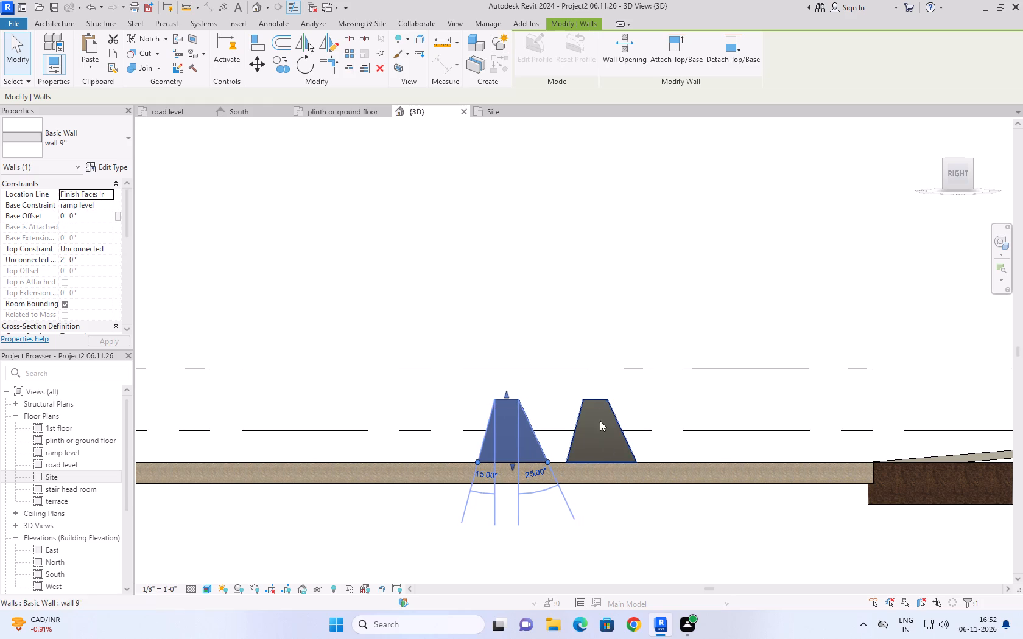
# Nudge the middle road wall southward in the 3D view's right-side orientation until it lines up with the other road walls.
pyautogui.click(598, 403)
pyautogui.press('Left')
pyautogui.press('Left')
pyautogui.press('Left')
pyautogui.press('Left')
pyautogui.press('Left')
pyautogui.press('Left')
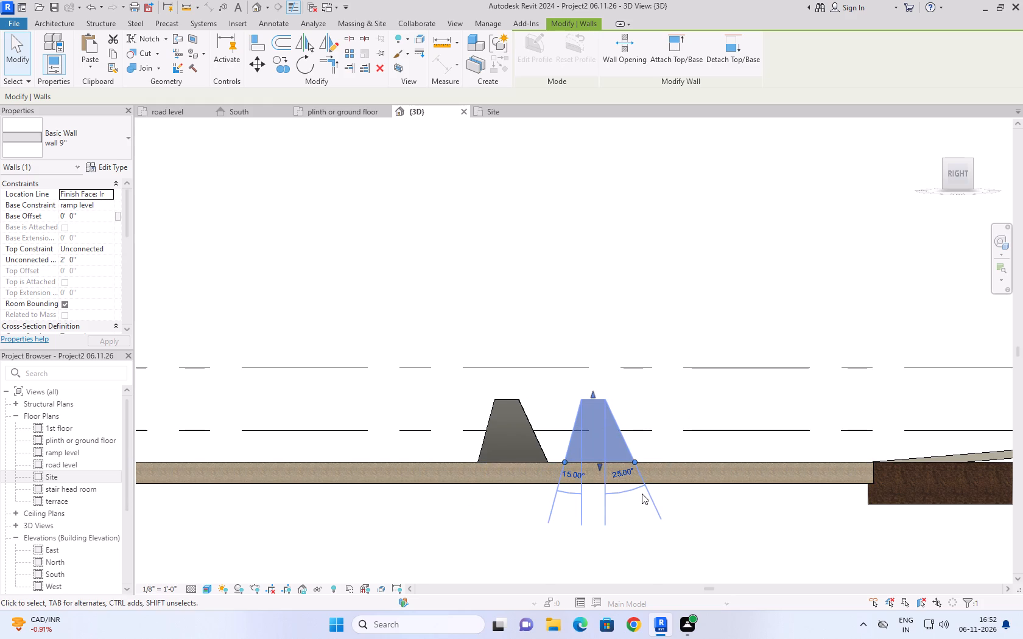
pyautogui.press('Left')
pyautogui.press('Left')
pyautogui.press('Left')
pyautogui.press('Left')
pyautogui.press('Left')
pyautogui.press('Left')
pyautogui.press('Left')
pyautogui.press('Left')
pyautogui.press('Left')
pyautogui.press('Left')
pyautogui.press('Left')
pyautogui.press('Left')
pyautogui.press('Left')
pyautogui.press('Left')
pyautogui.press('Left')
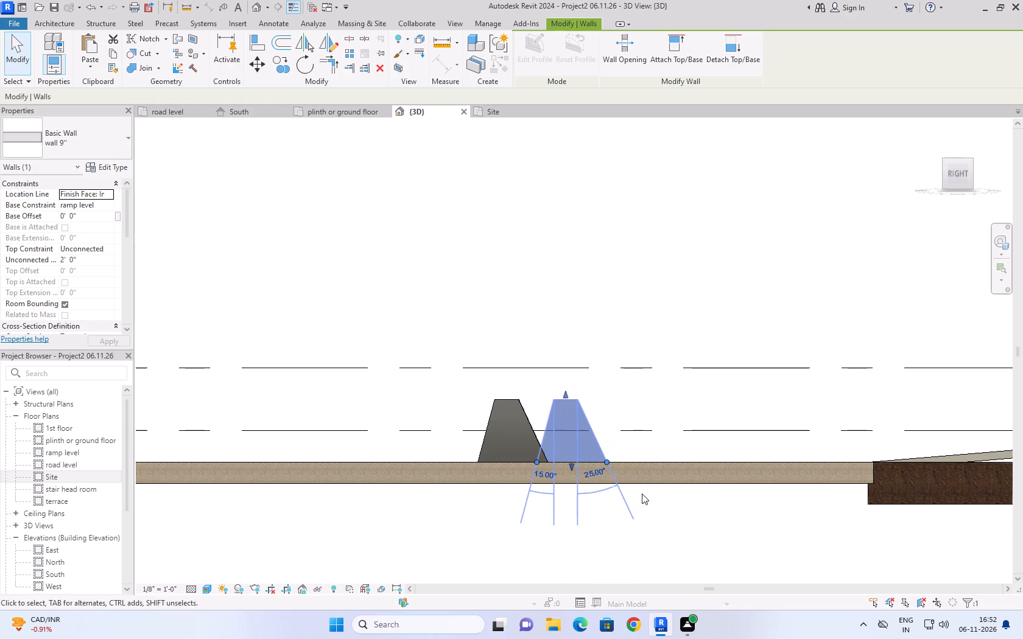
pyautogui.press('Left')
pyautogui.press('Left')
pyautogui.press('Left')
pyautogui.press('Left')
pyautogui.press('Left')
pyautogui.press('Left')
pyautogui.press('Left')
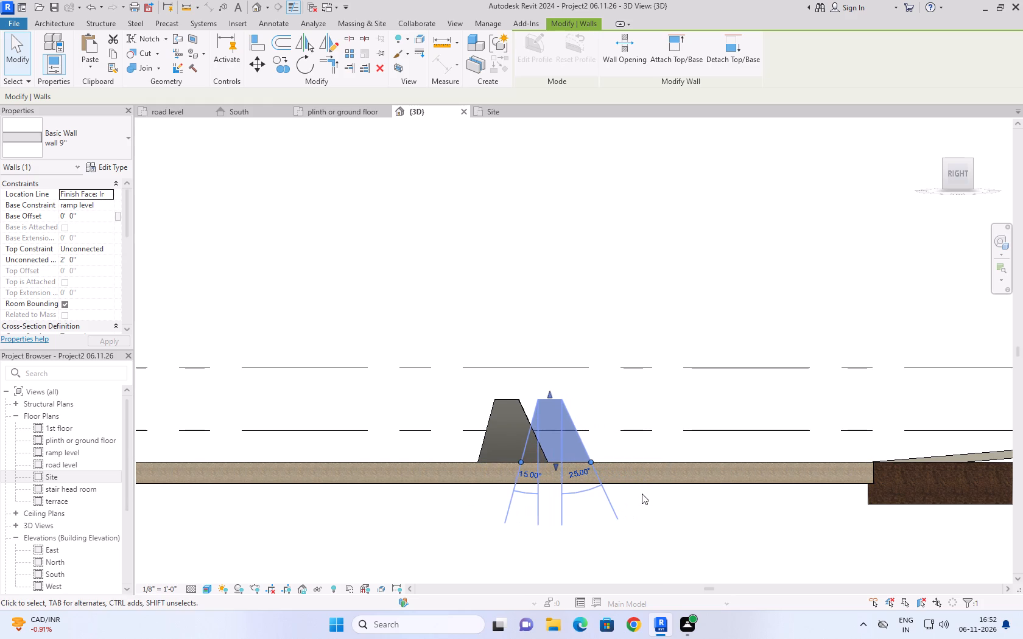
pyautogui.press('Left')
pyautogui.press('Left')
pyautogui.press('Left')
pyautogui.press('Left')
pyautogui.press('Left')
pyautogui.press('Left')
pyautogui.press('Left')
pyautogui.press('Left')
pyautogui.press('Left')
pyautogui.press('Left')
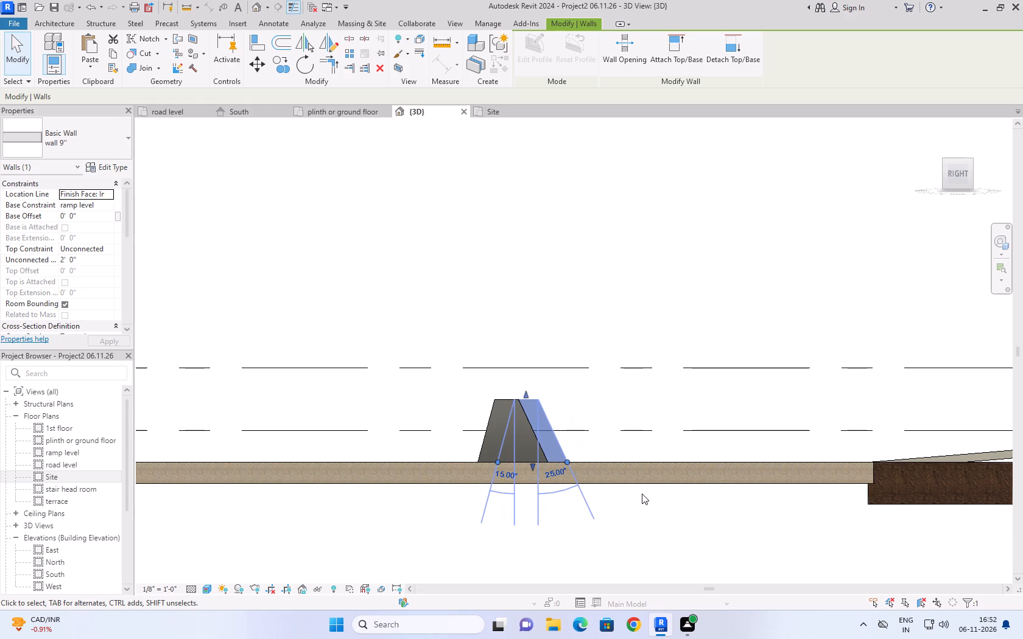
pyautogui.press('Left')
pyautogui.press('Left')
pyautogui.press('Left')
pyautogui.press('Left')
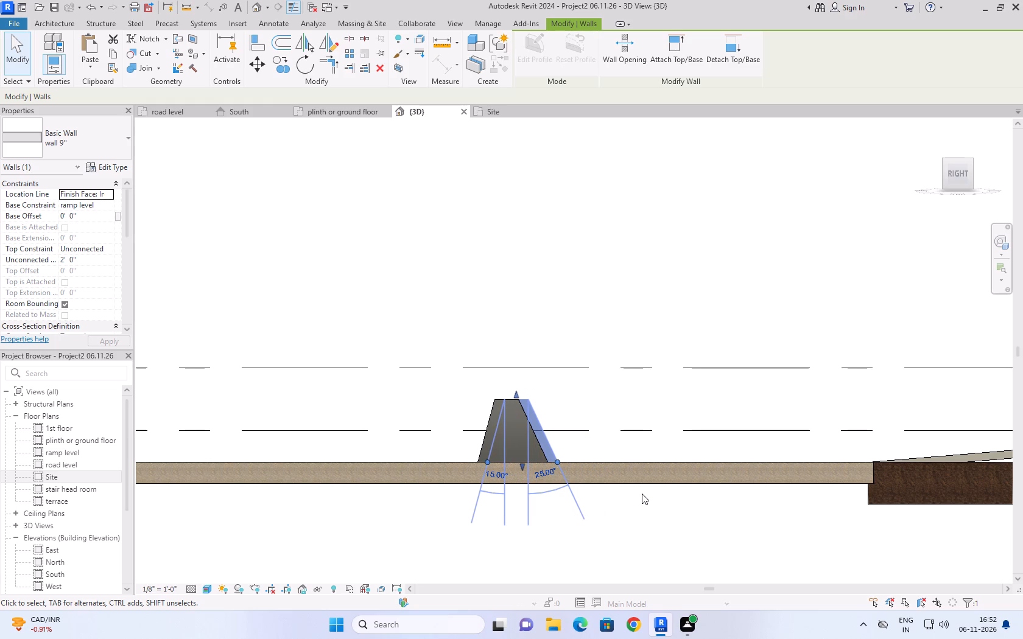
pyautogui.press('Left')
pyautogui.press('Left')
pyautogui.press('Left')
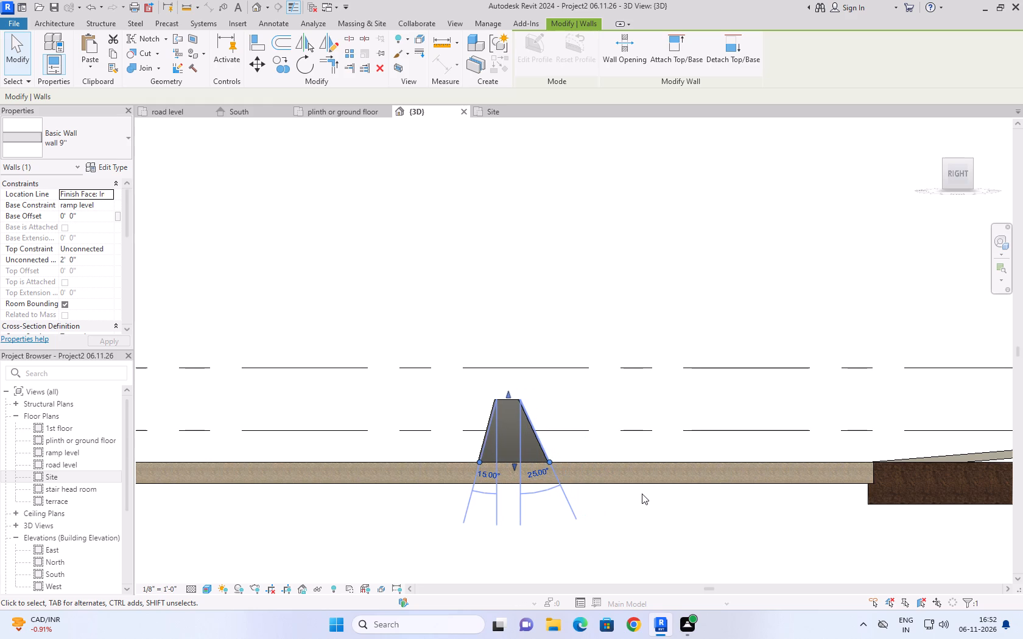
pyautogui.press('Left')
pyautogui.press('Left')
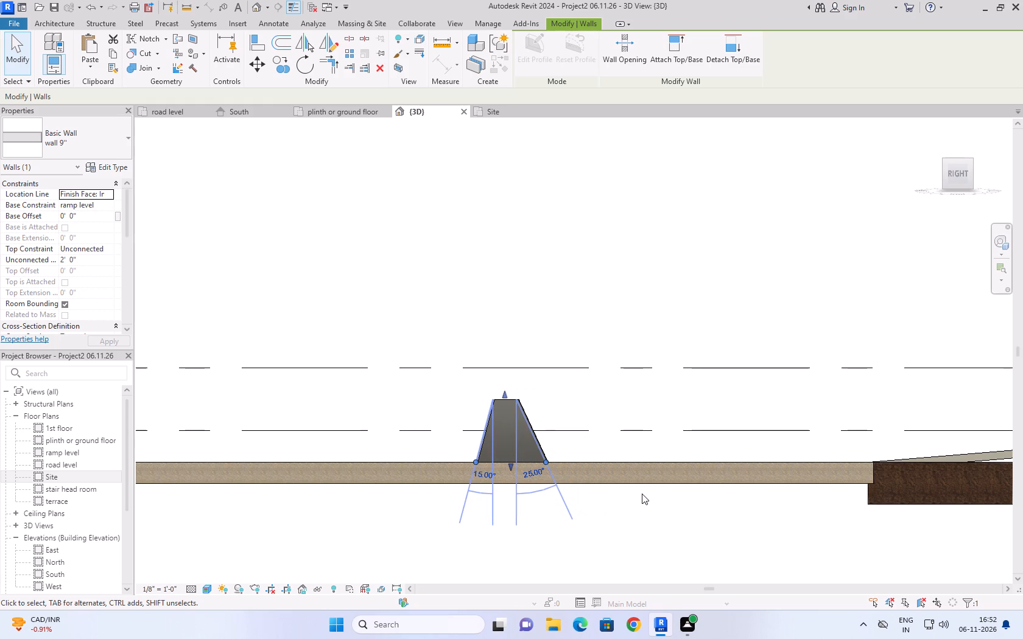
pyautogui.press('Right')
pyautogui.click(652, 526)
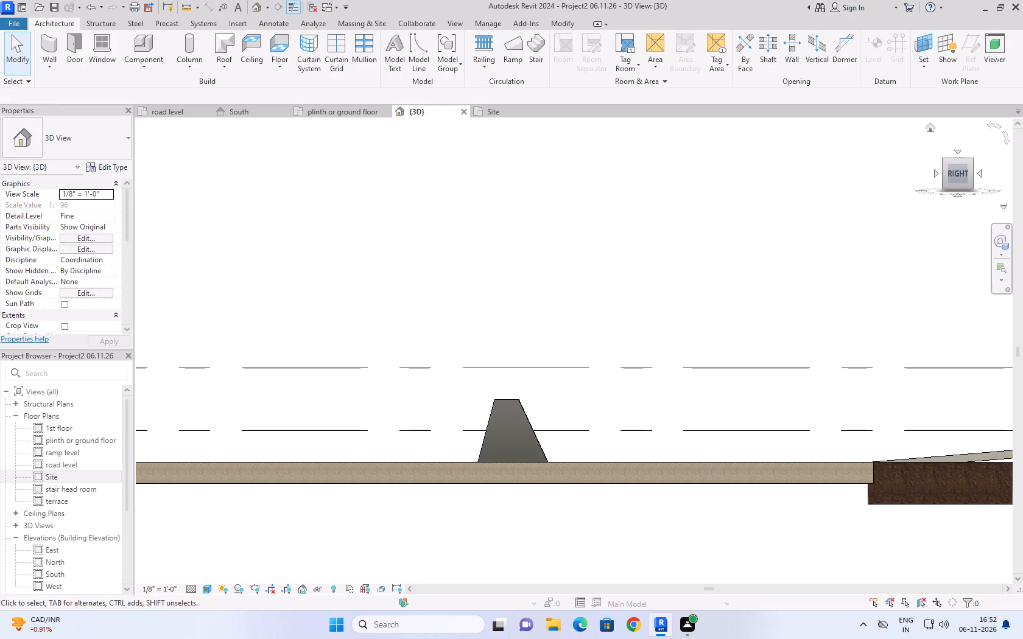
# In the plinth or ground floor plan, place an aligned dimension from the east road wall's north edge to the grassland's south edge.
pyautogui.click(932, 128)
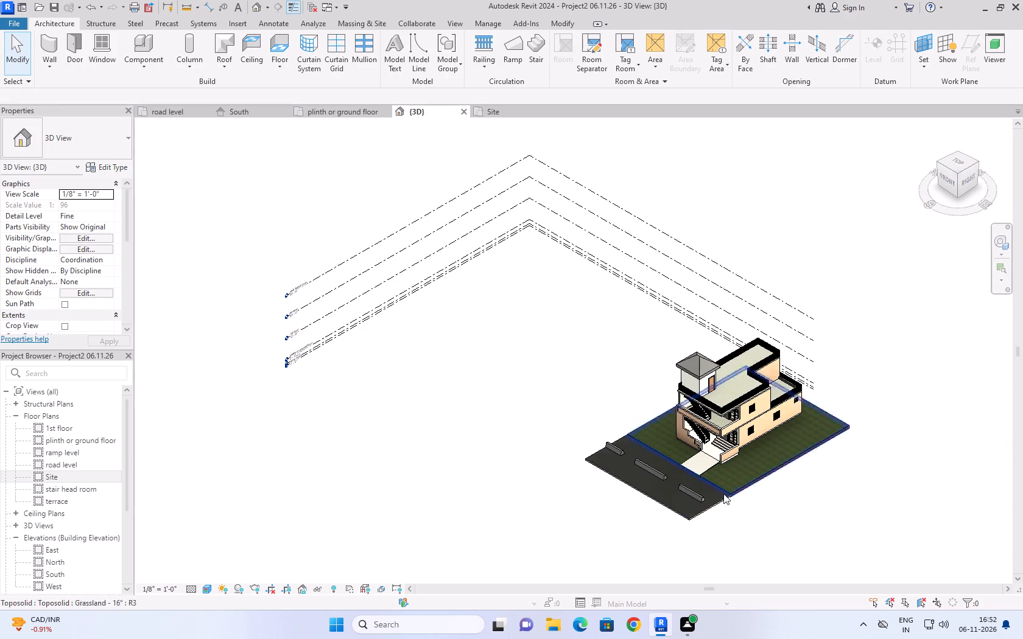
pyautogui.scroll(12, 654, 516)
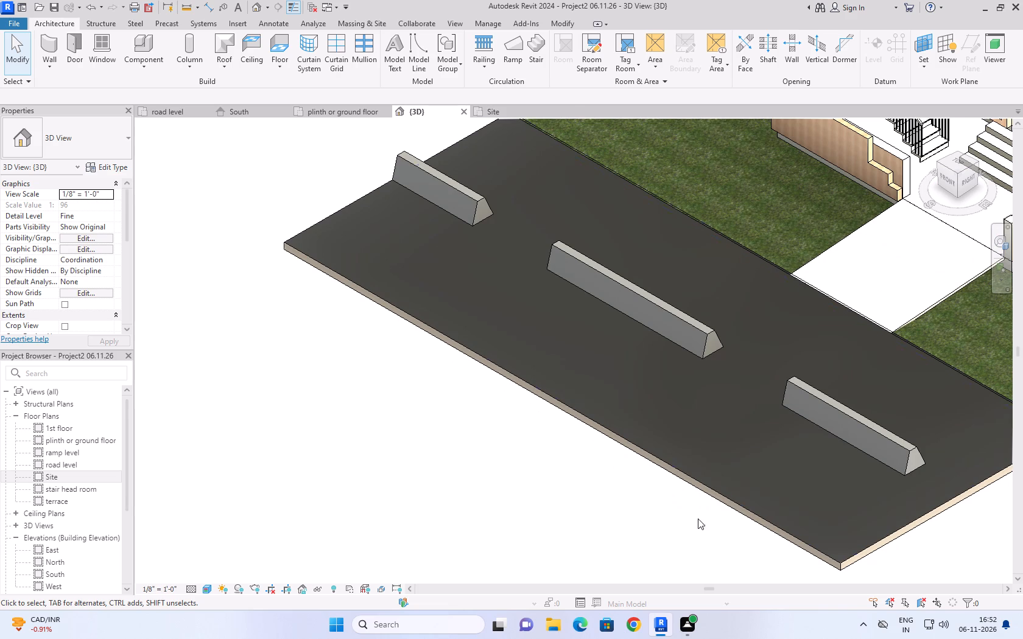
pyautogui.scroll(-2, 726, 415)
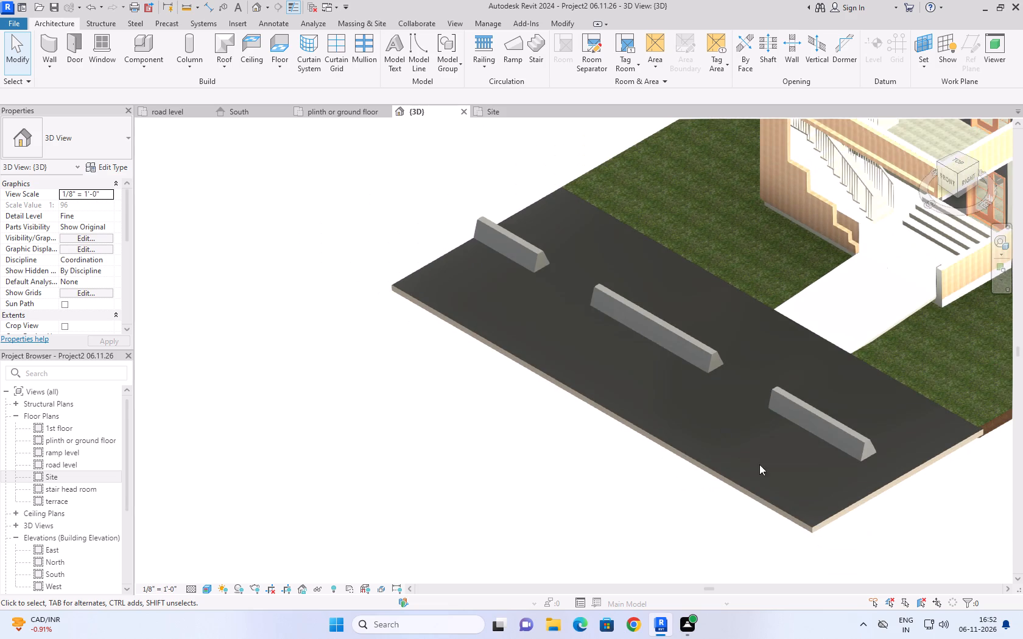
pyautogui.click(182, 119)
pyautogui.click(316, 114)
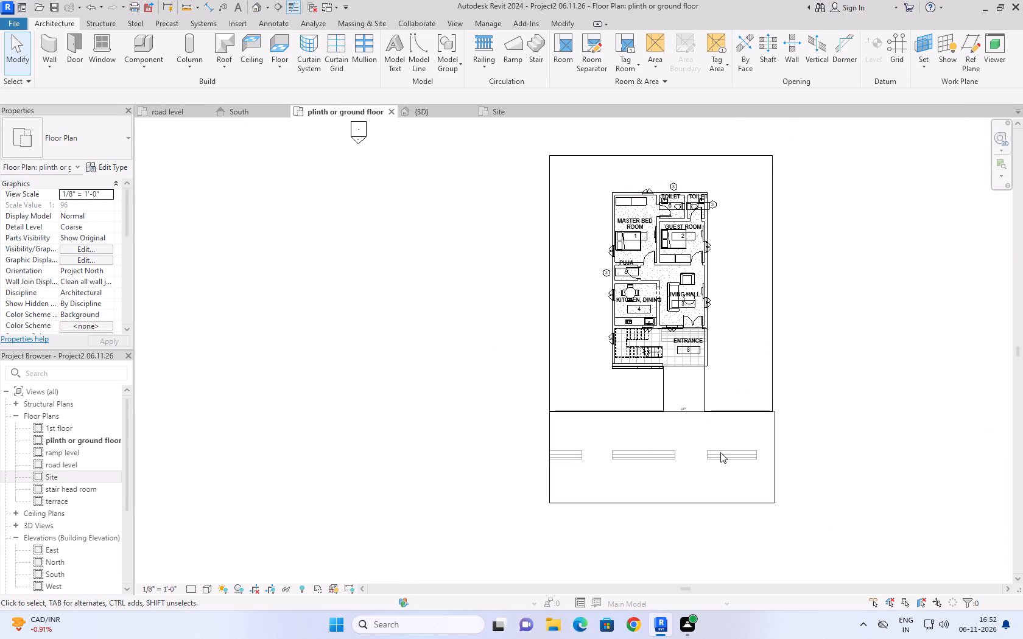
pyautogui.scroll(7, 739, 480)
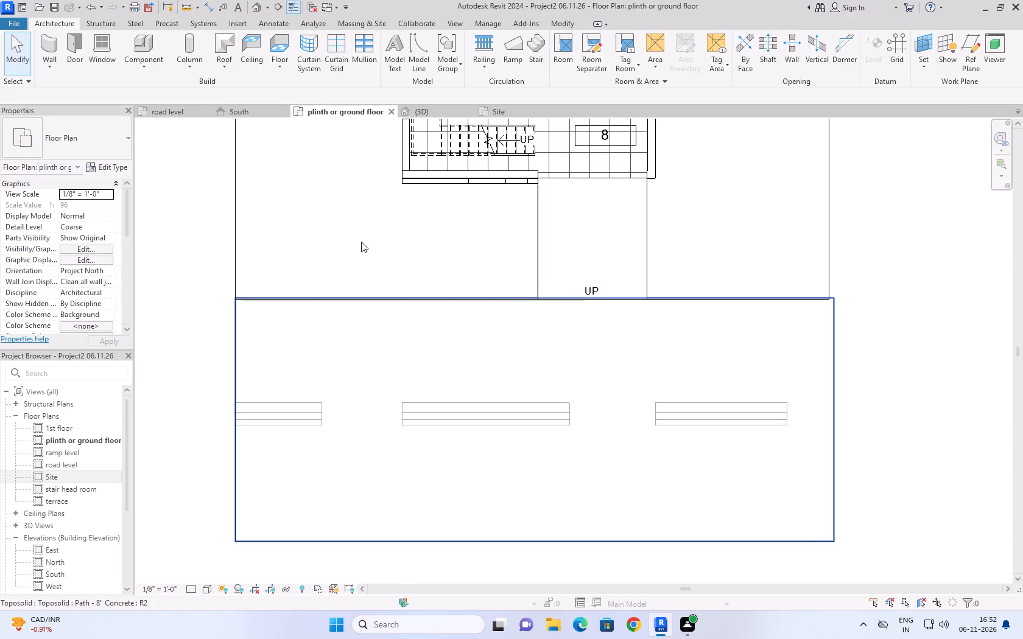
pyautogui.click(212, 9)
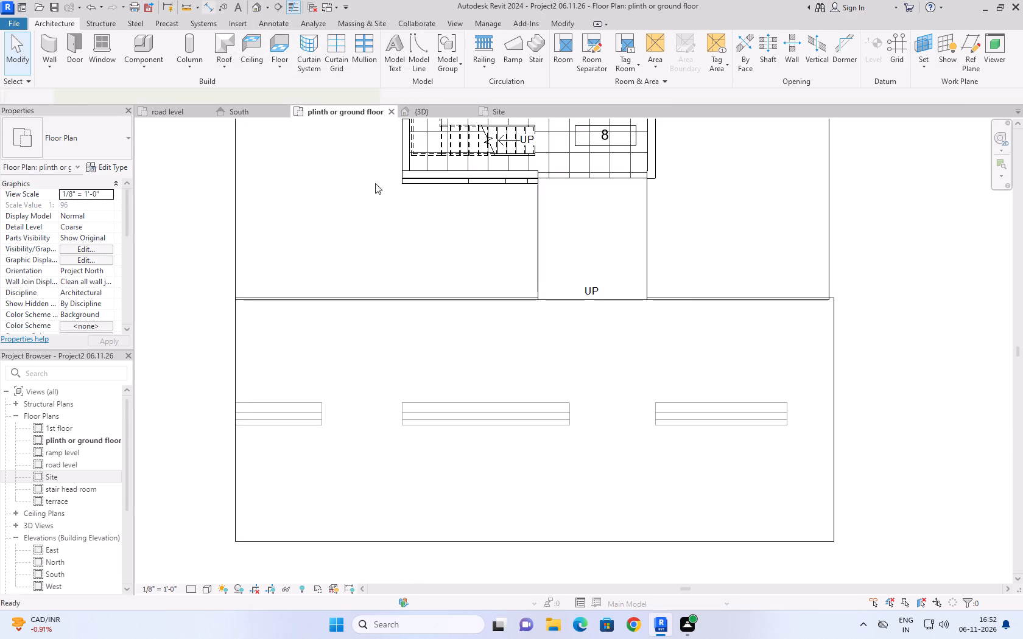
pyautogui.click(782, 401)
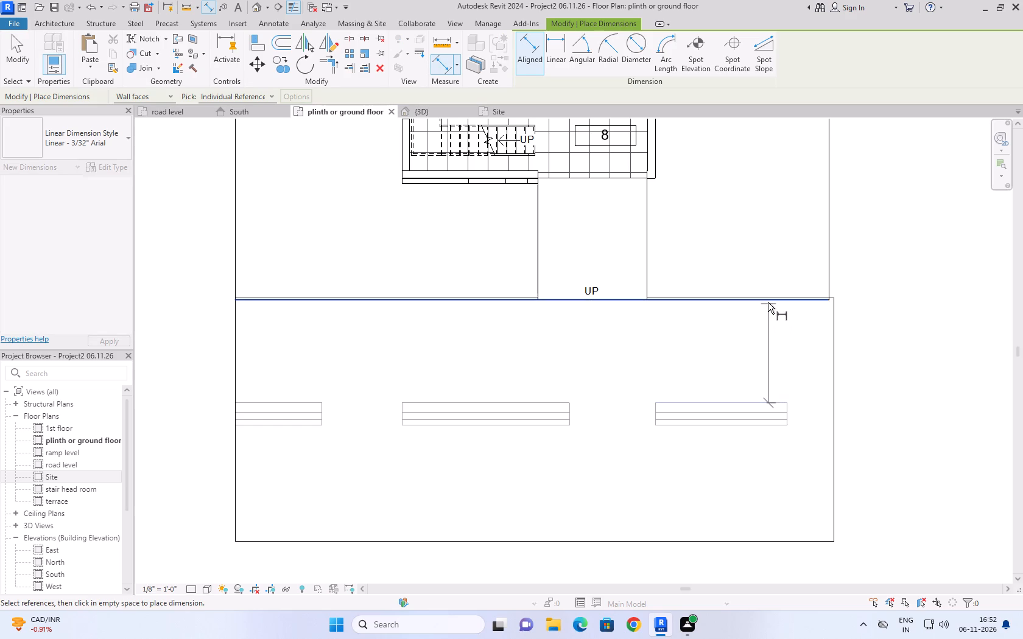
pyautogui.click(768, 302)
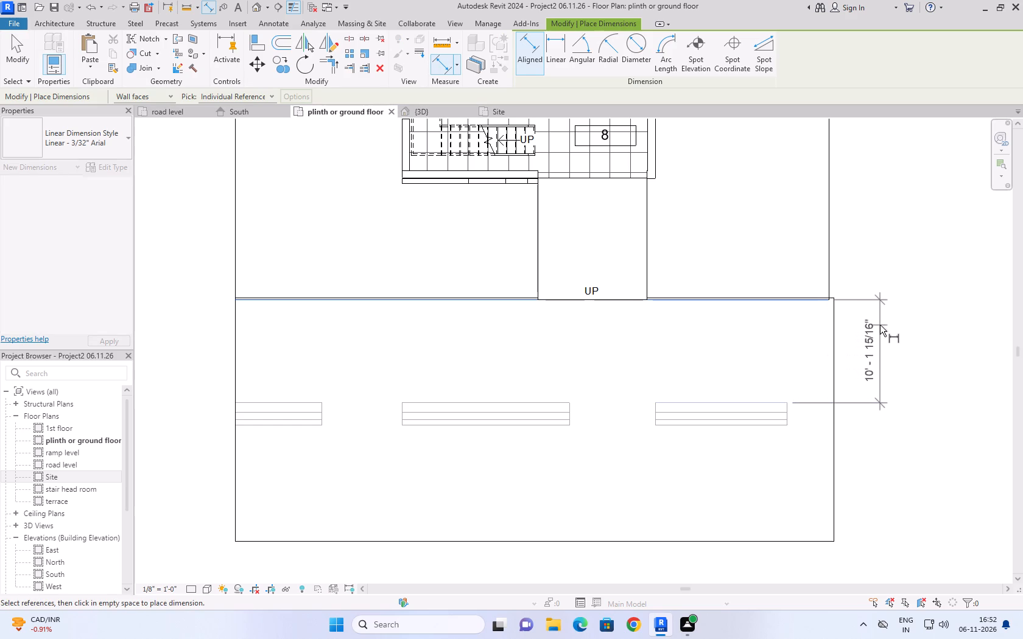
pyautogui.click(876, 362)
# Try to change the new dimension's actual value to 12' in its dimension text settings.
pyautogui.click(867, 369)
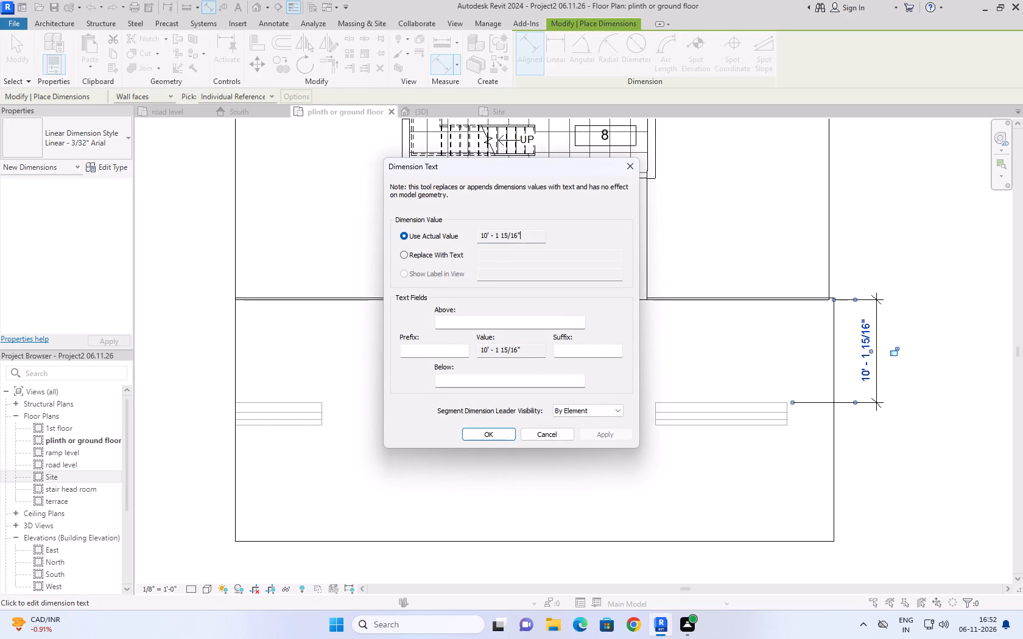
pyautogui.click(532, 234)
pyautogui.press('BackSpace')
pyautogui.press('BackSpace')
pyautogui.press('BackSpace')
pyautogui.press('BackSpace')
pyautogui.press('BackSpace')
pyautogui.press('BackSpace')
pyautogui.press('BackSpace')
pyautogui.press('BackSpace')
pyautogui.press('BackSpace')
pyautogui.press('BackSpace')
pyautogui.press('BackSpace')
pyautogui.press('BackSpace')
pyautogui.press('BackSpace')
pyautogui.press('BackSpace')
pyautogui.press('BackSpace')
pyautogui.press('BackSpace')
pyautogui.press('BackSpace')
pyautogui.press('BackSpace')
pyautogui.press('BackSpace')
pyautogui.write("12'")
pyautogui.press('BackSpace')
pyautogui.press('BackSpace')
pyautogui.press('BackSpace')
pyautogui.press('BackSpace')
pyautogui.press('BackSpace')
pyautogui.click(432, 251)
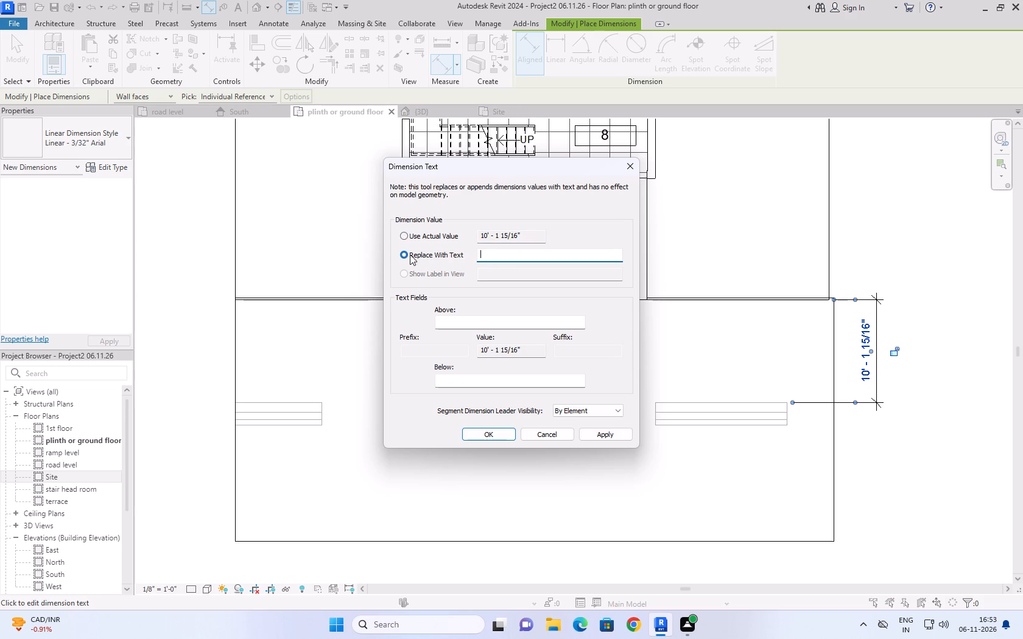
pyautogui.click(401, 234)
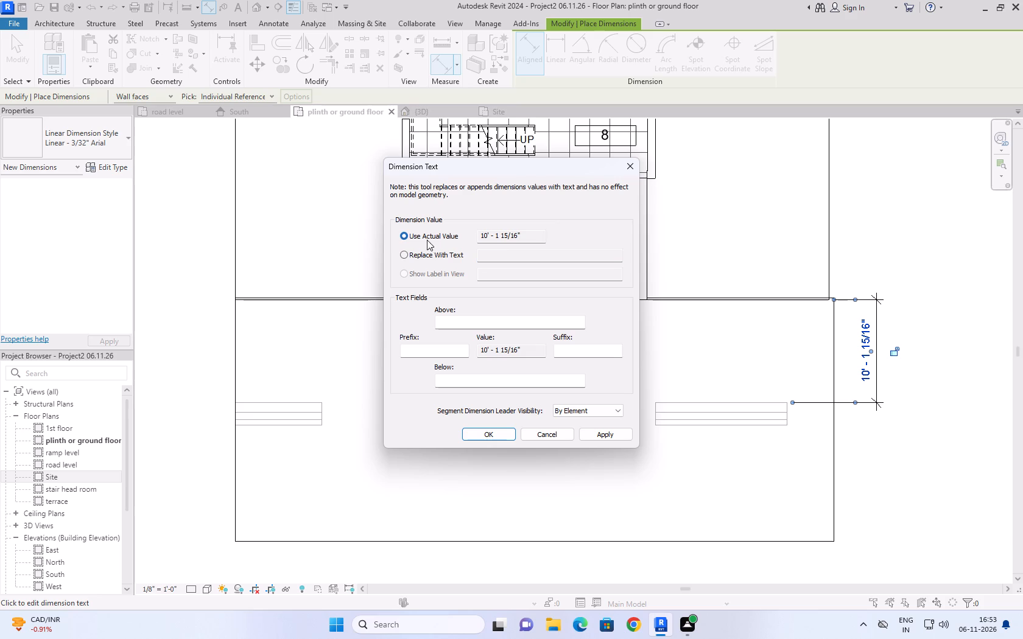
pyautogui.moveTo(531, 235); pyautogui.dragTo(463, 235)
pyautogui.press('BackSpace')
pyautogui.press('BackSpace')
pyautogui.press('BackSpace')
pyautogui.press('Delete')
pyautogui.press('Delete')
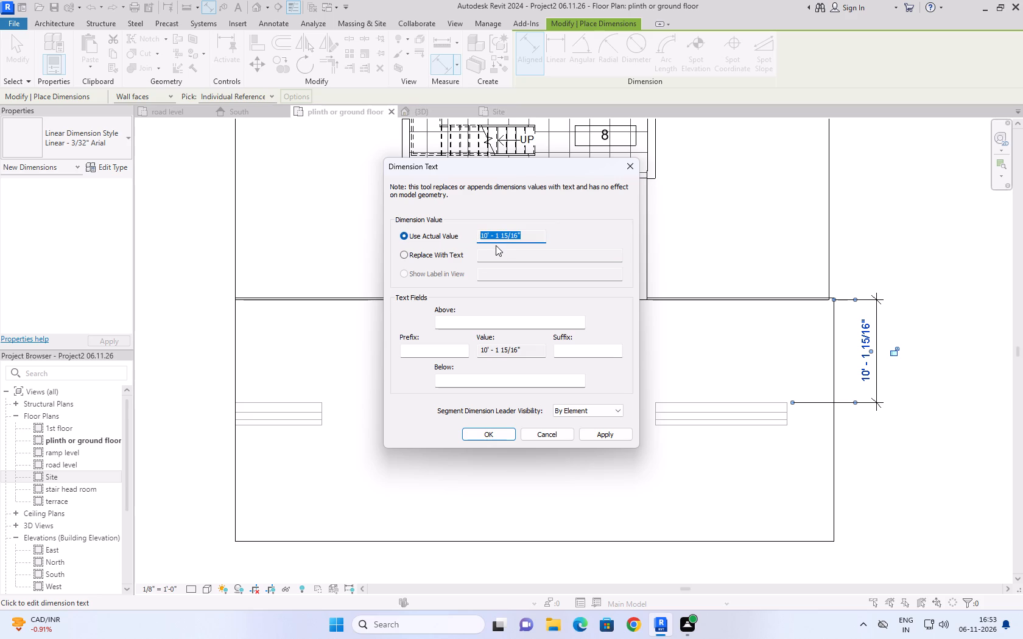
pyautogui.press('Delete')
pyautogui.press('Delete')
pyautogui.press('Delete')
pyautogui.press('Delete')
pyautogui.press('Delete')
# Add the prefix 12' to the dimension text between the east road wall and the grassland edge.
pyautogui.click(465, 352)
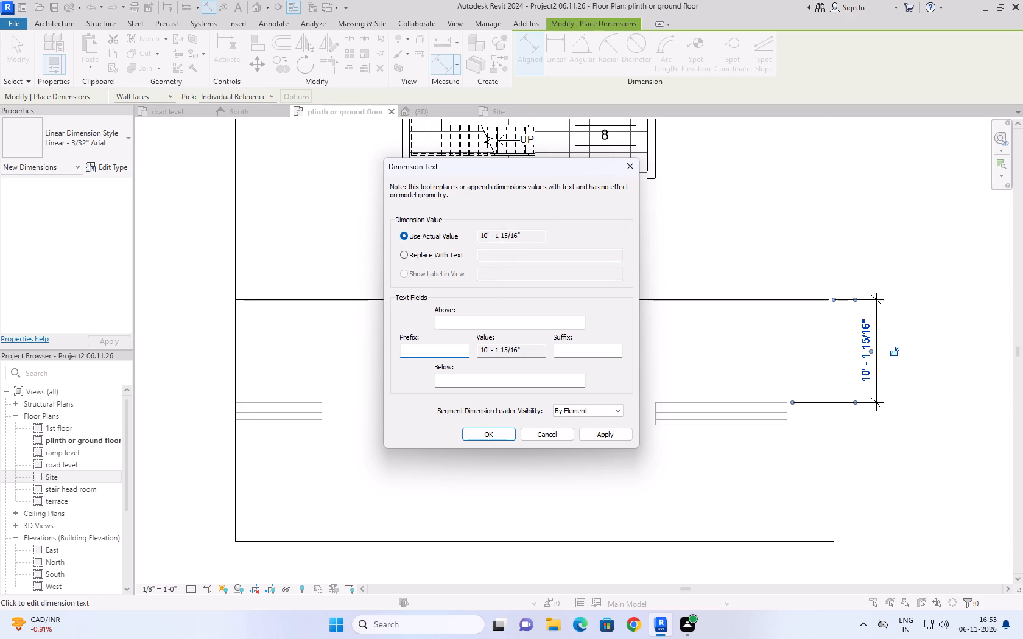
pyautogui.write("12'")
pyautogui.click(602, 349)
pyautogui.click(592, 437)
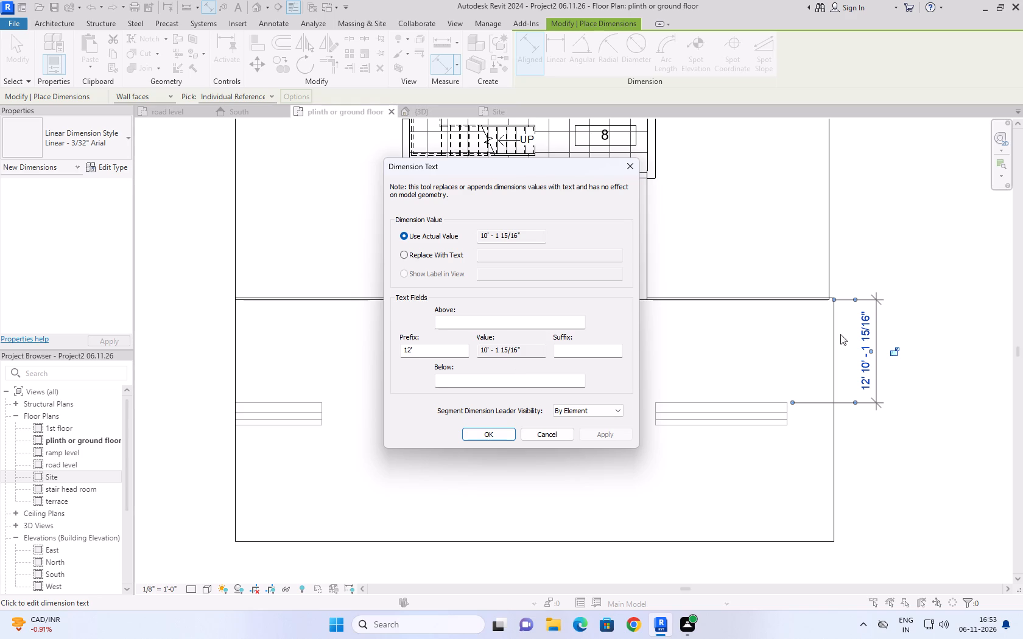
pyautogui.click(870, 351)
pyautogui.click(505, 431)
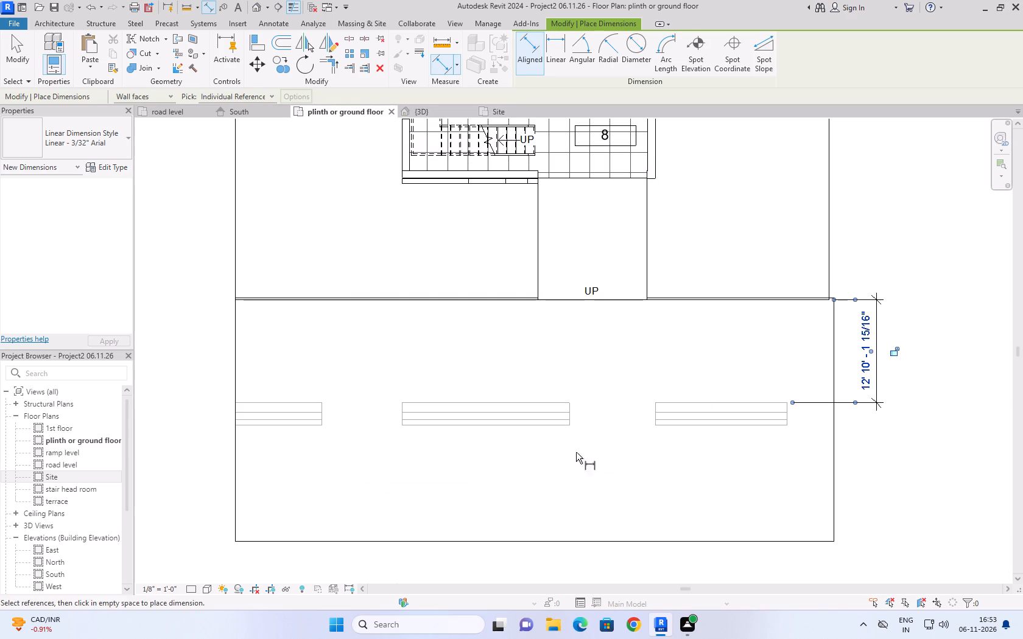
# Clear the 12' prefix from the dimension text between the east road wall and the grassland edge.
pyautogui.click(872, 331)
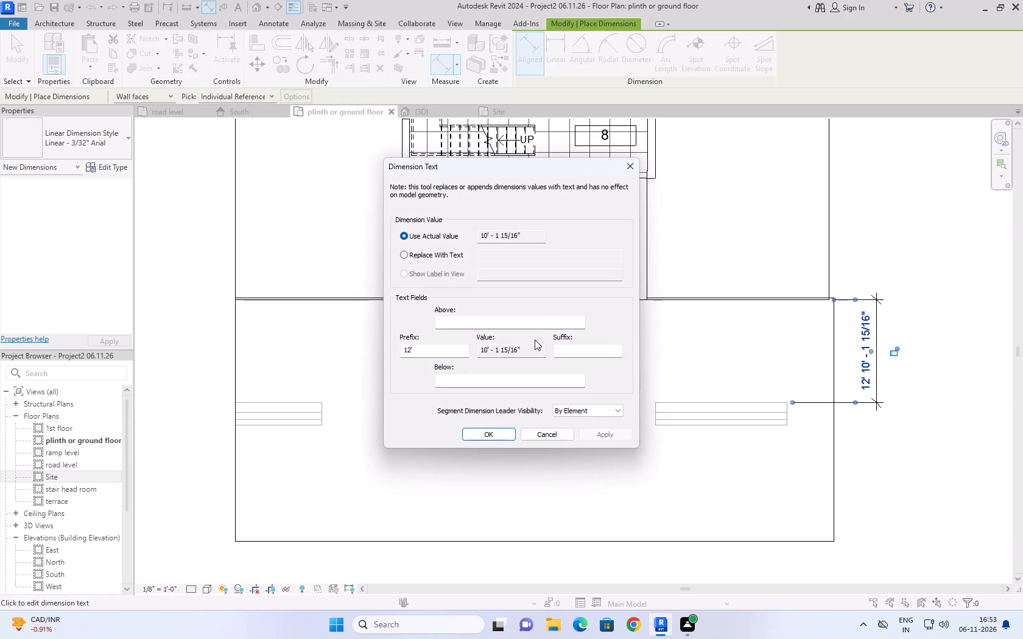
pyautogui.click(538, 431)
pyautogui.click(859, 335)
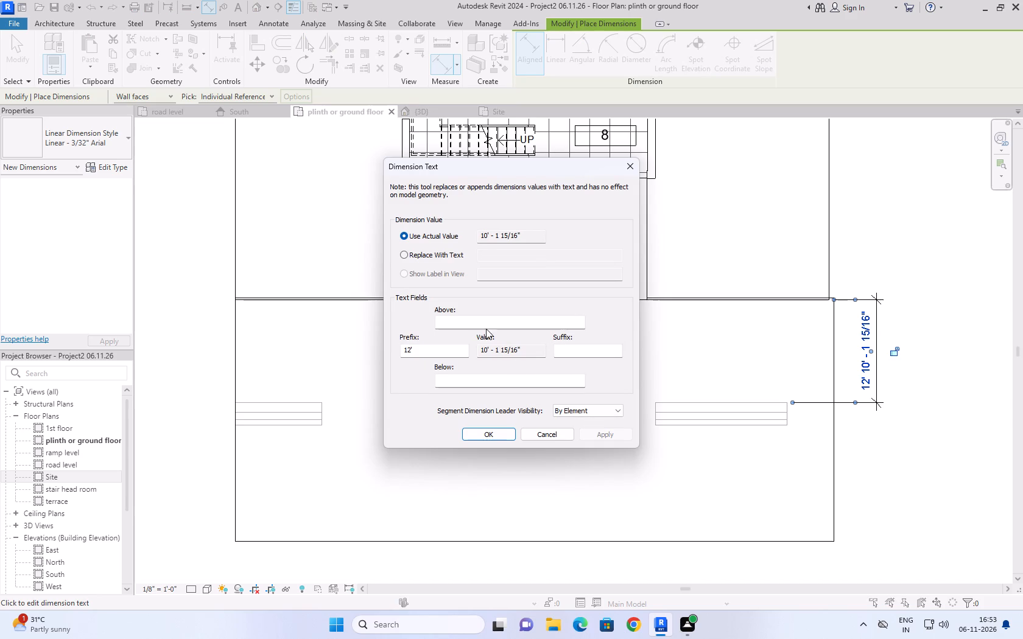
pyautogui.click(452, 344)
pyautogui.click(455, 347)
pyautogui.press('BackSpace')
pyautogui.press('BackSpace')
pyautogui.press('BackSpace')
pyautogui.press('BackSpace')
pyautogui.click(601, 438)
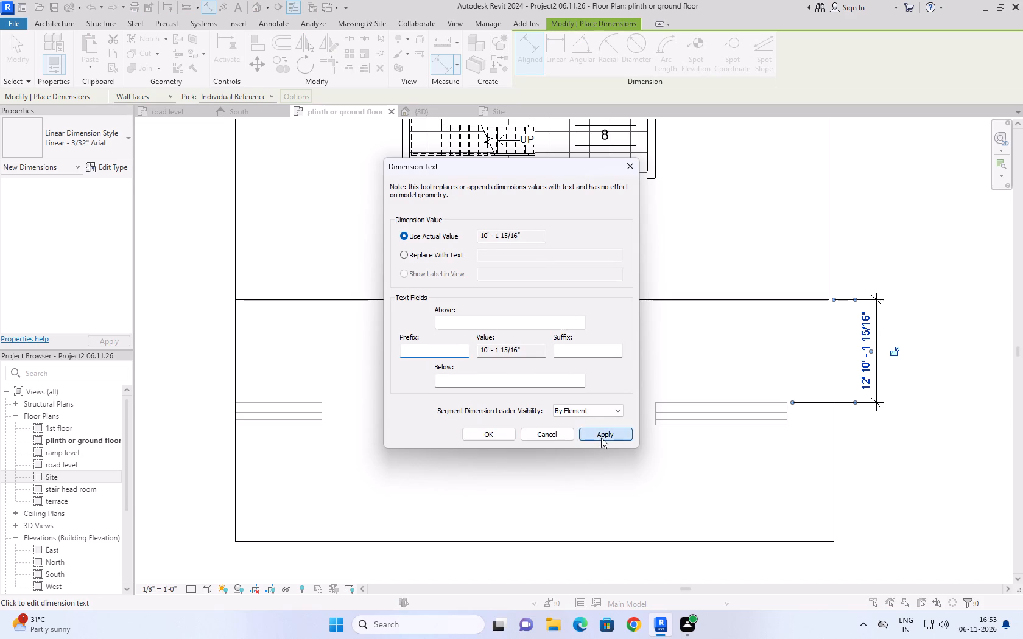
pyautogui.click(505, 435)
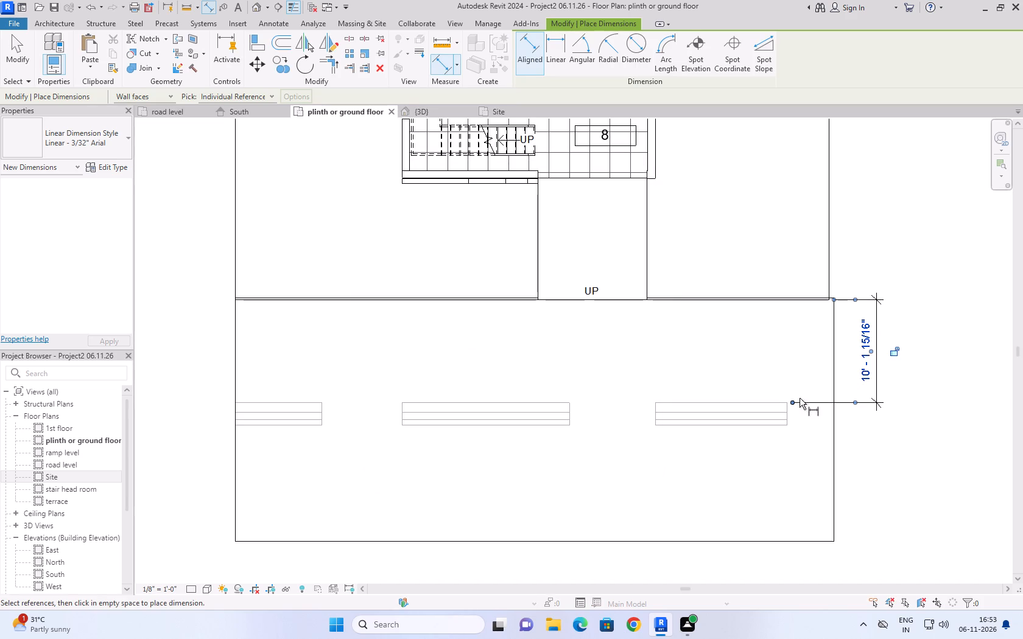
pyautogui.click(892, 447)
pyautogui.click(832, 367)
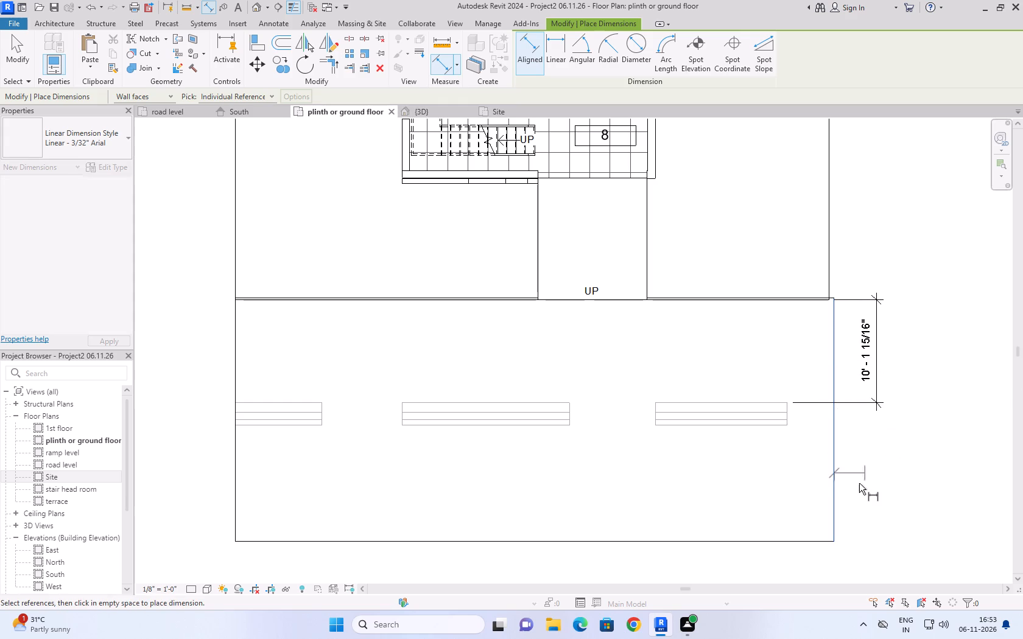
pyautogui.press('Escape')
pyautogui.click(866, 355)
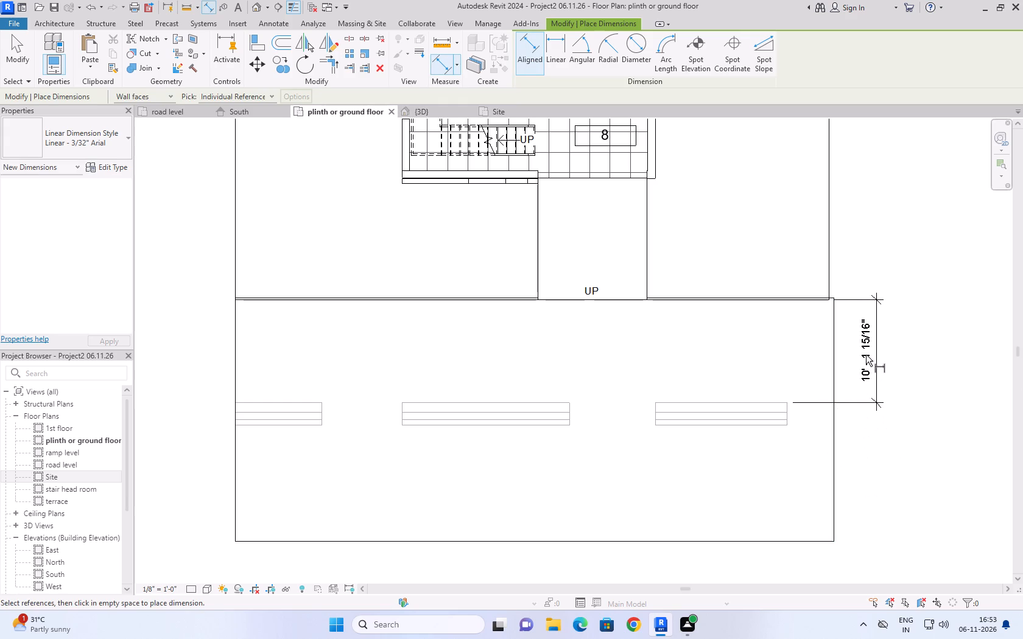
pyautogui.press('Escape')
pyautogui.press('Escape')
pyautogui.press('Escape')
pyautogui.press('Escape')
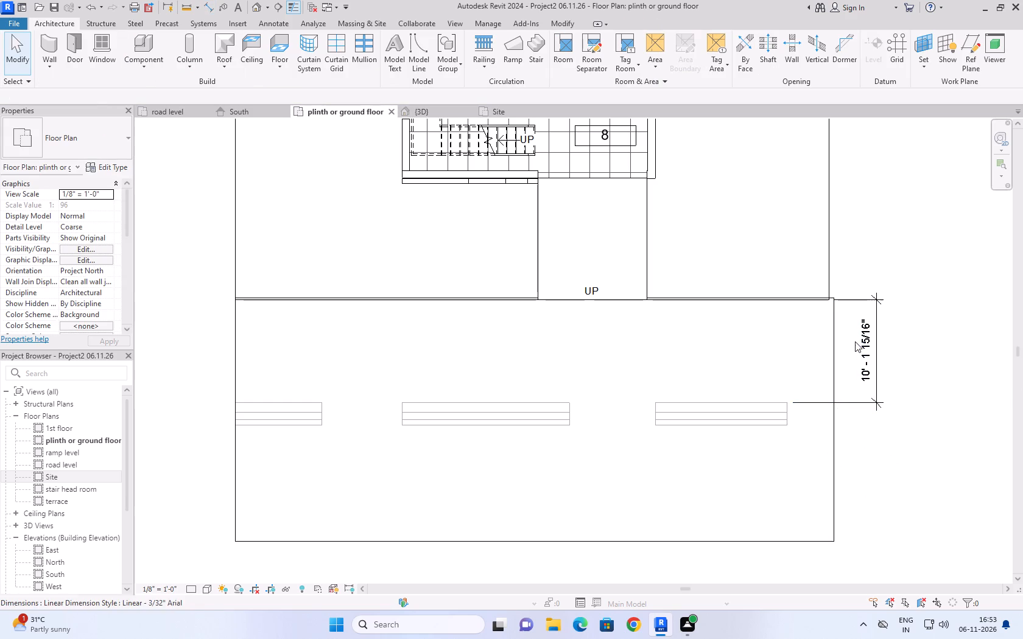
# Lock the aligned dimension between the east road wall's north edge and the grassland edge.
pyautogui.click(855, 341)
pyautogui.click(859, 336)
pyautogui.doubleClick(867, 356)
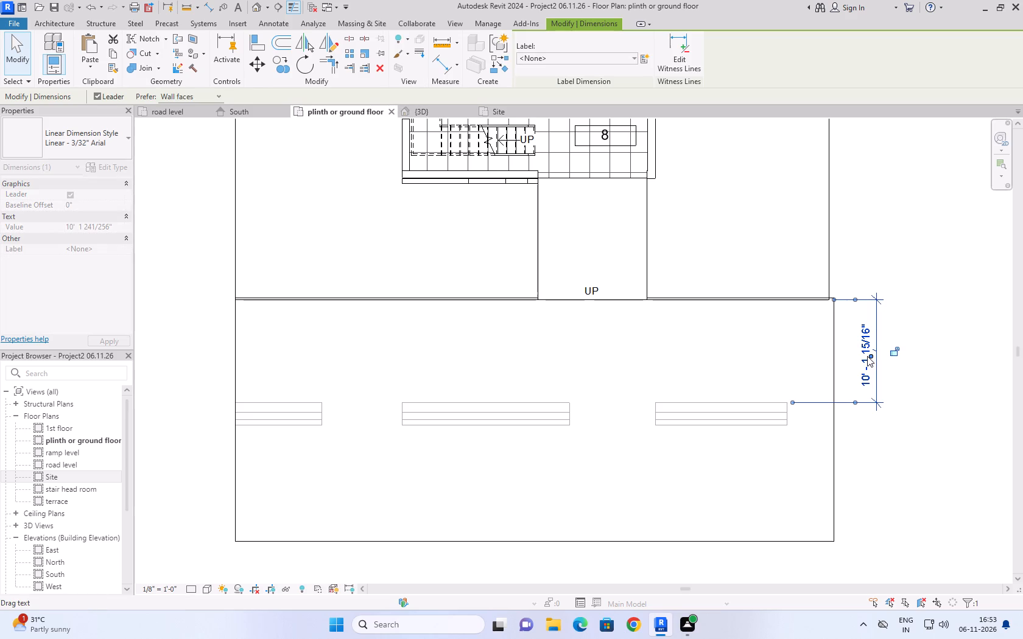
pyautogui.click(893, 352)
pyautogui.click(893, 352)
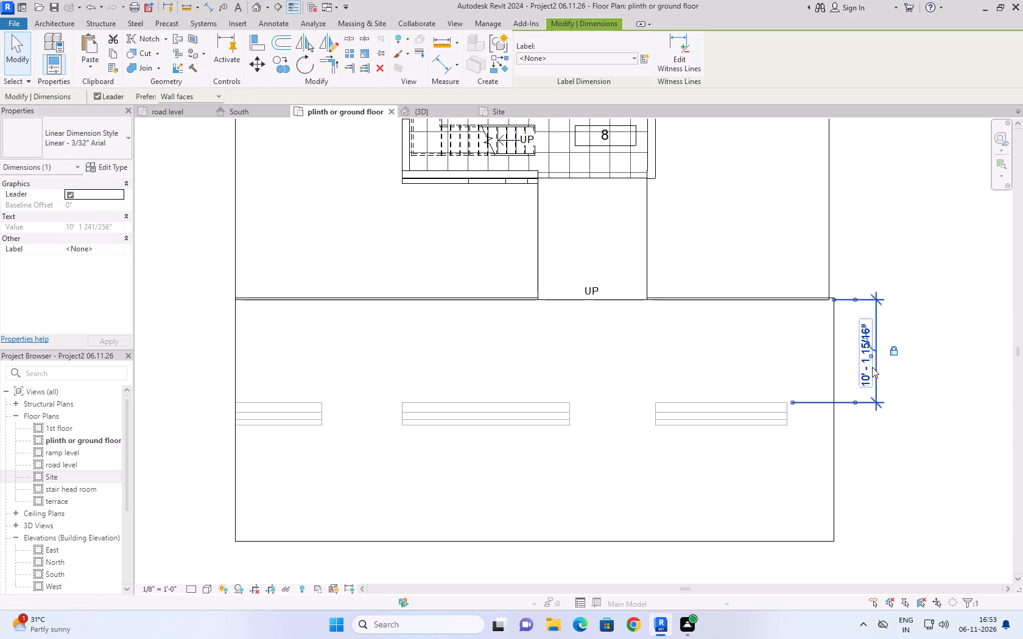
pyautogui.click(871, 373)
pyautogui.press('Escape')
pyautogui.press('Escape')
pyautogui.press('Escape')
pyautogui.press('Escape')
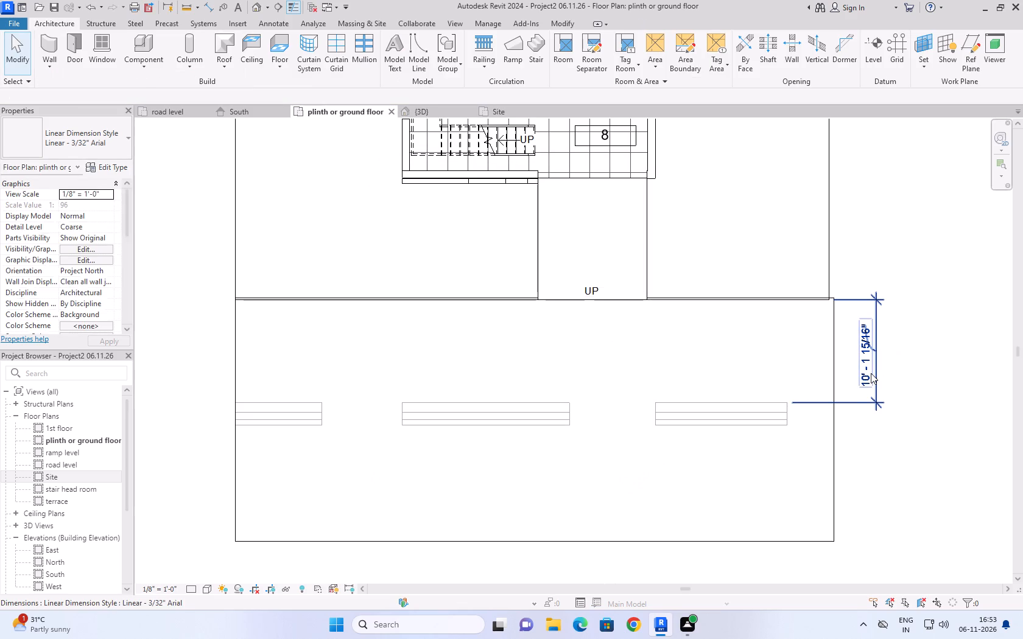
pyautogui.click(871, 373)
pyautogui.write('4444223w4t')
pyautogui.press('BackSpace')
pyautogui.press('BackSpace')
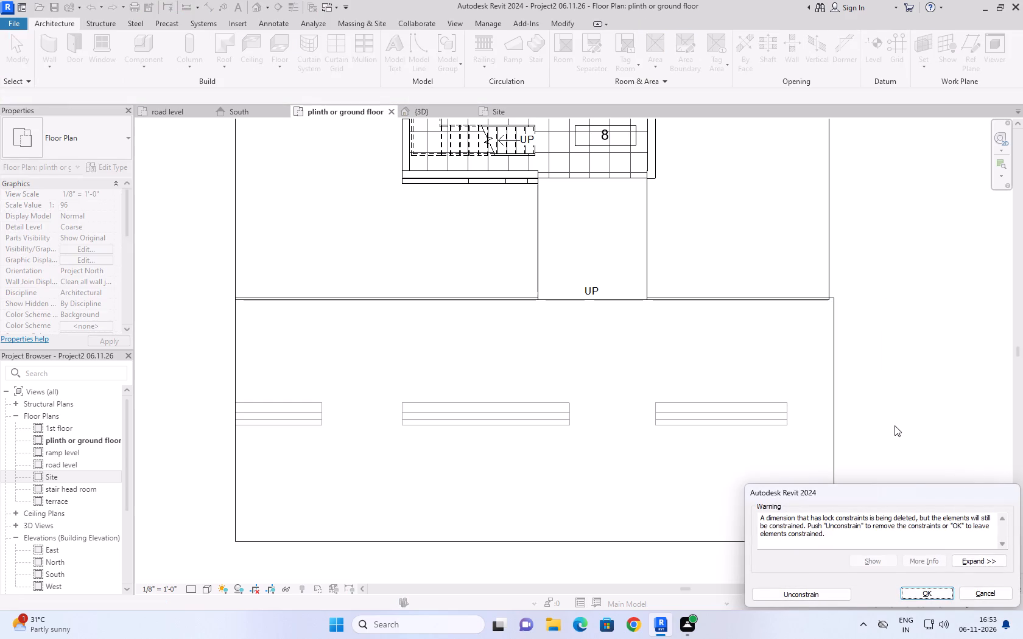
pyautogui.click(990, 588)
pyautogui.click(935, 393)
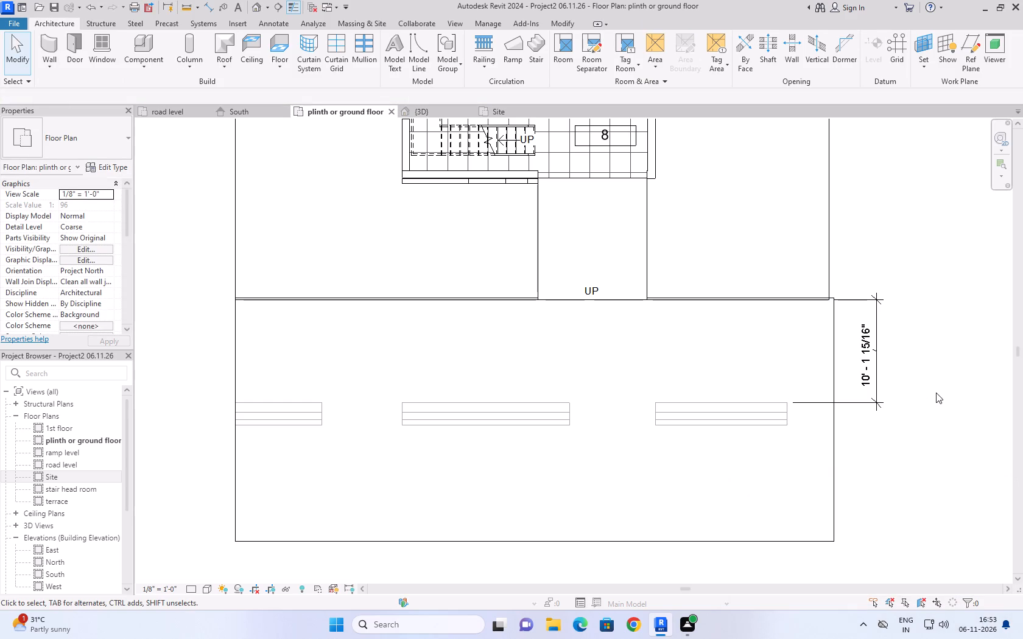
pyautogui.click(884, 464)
# Check the distance from the east road wall's south edge to the road's south edge using a temporary aligned dimension preview.
pyautogui.press('d')
pyautogui.press('i')
pyautogui.click(788, 428)
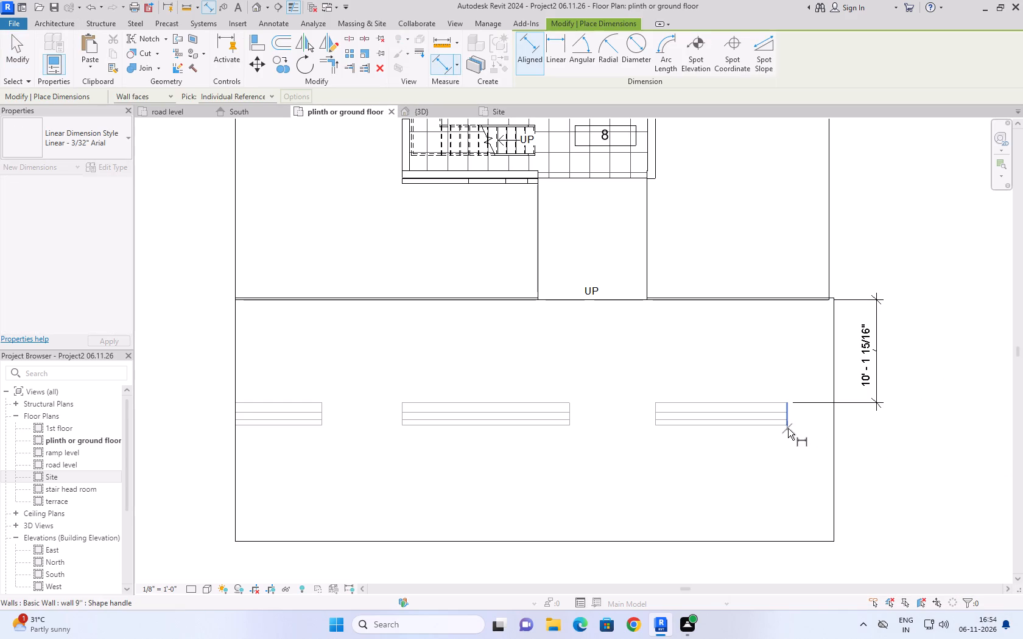
pyautogui.click(786, 542)
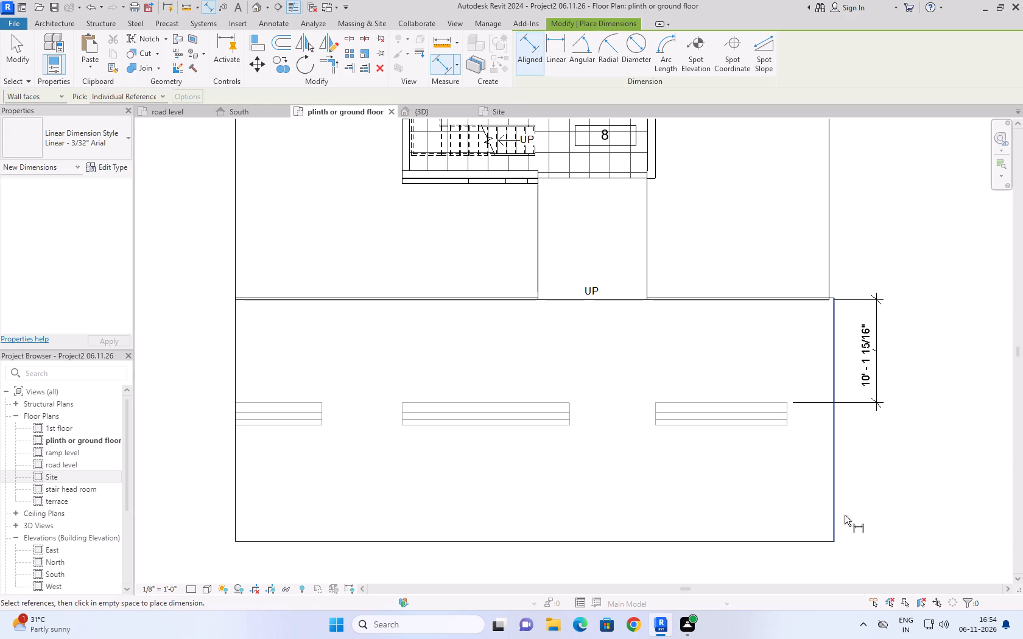
pyautogui.press('d')
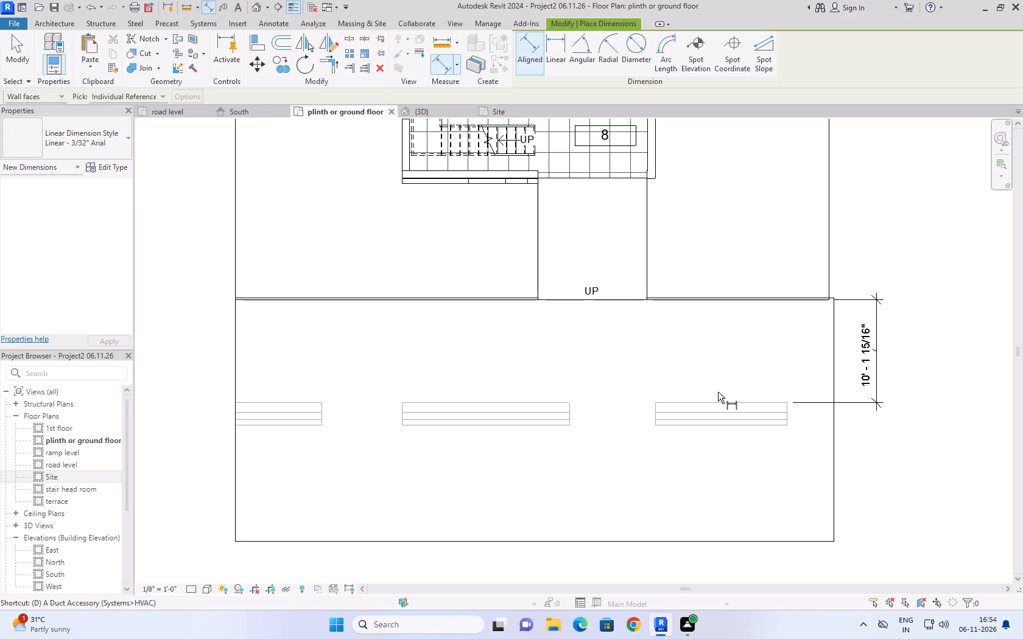
pyautogui.press('i')
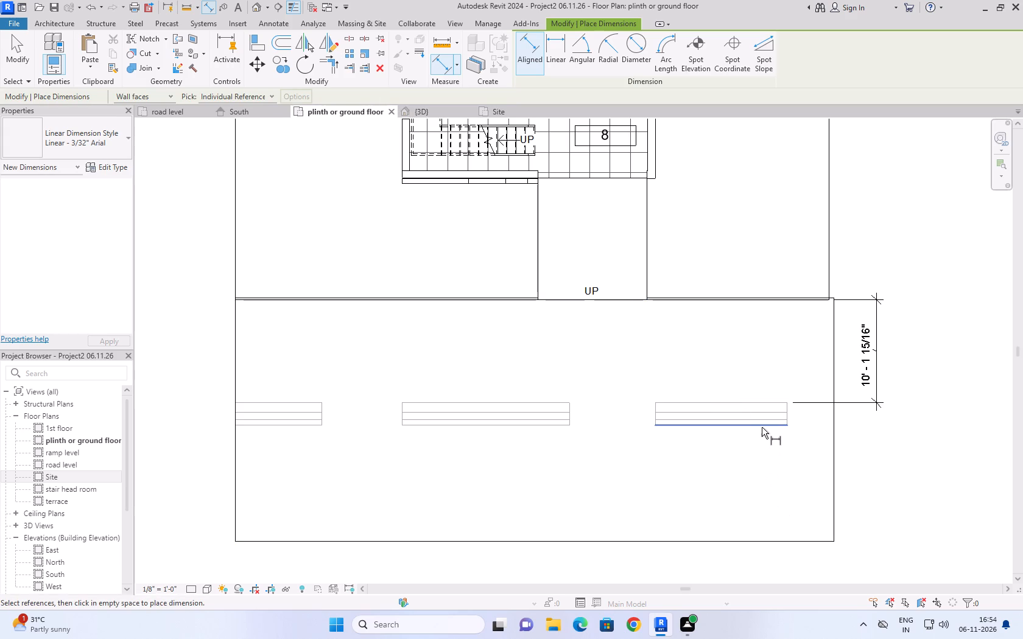
pyautogui.click(762, 427)
pyautogui.click(761, 541)
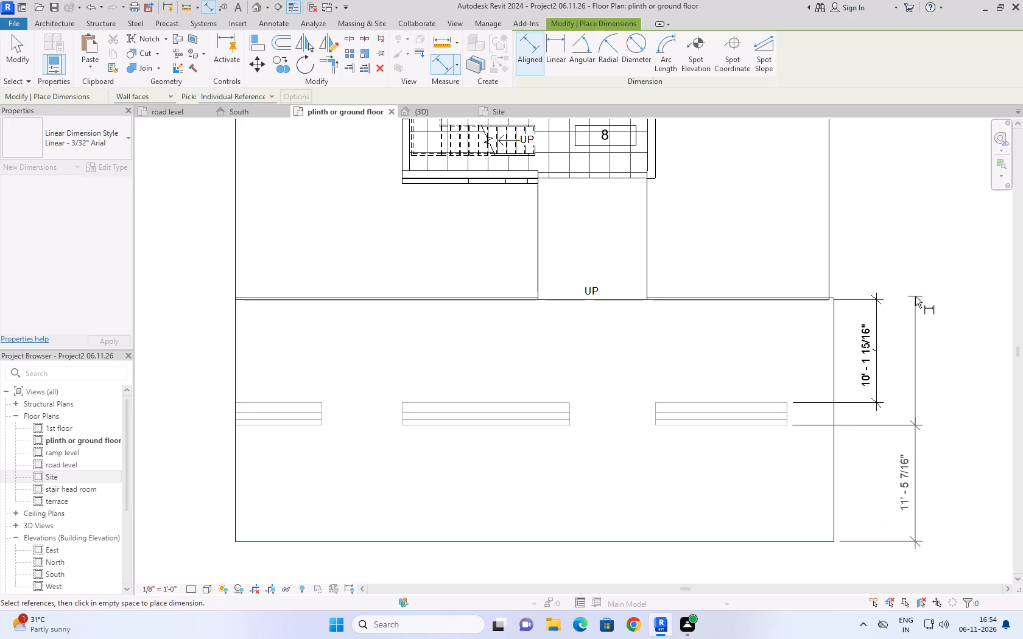
pyautogui.press('Escape')
pyautogui.press('Escape')
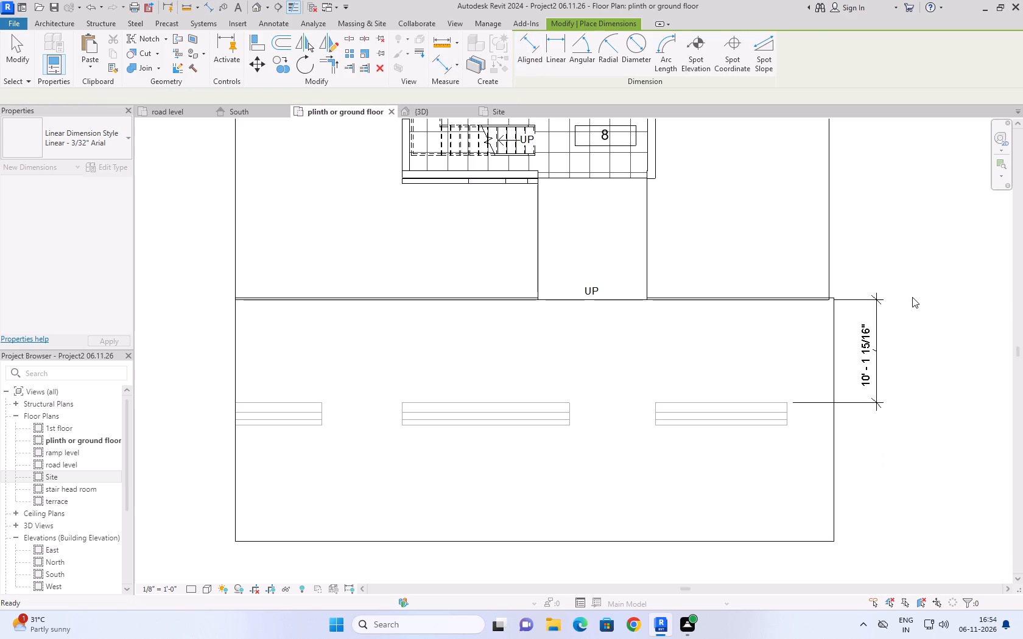
pyautogui.press('Escape')
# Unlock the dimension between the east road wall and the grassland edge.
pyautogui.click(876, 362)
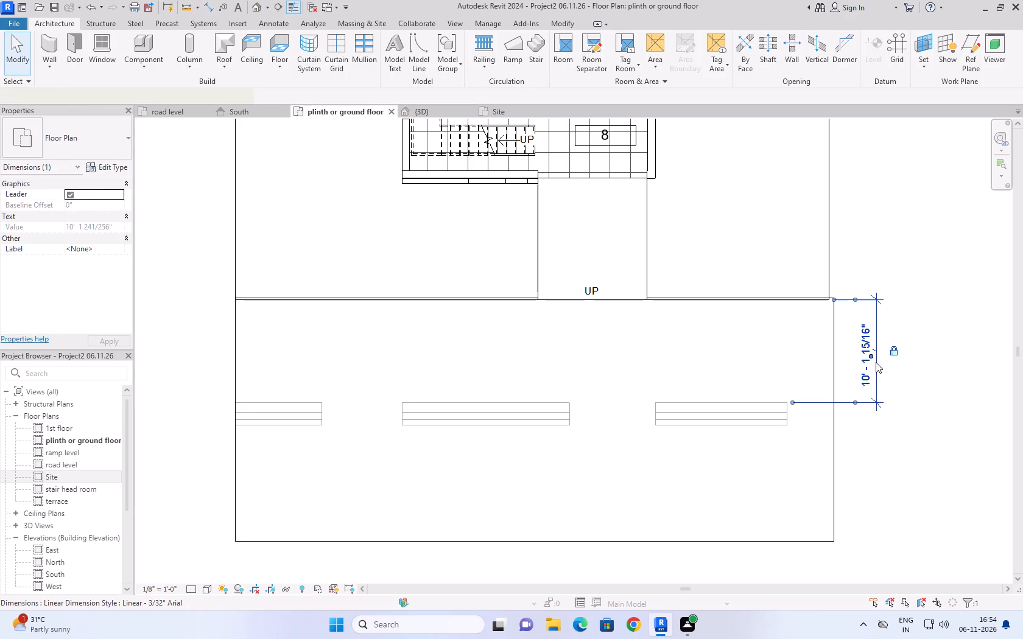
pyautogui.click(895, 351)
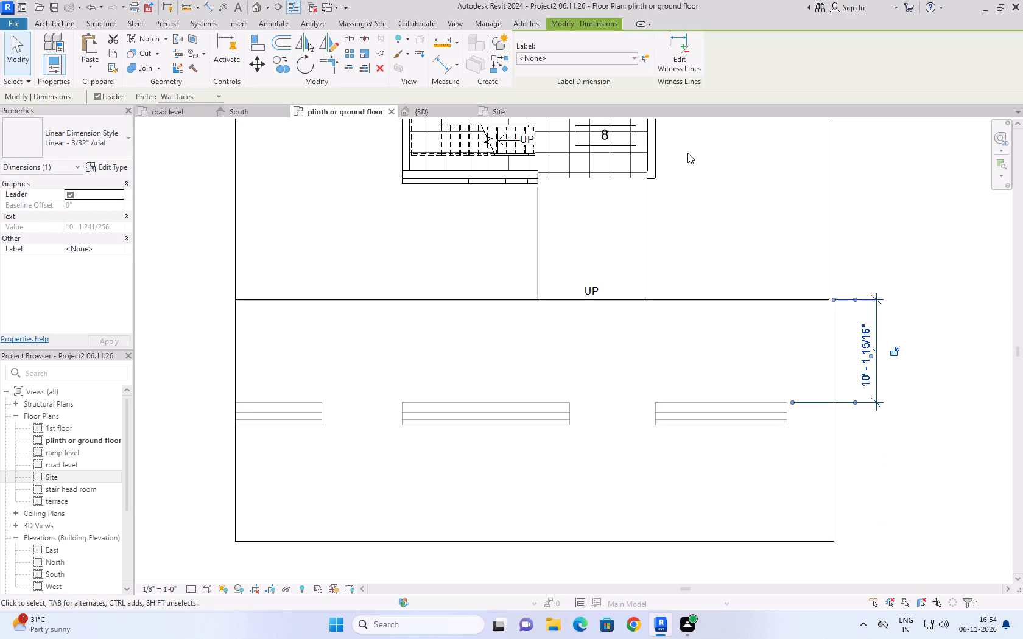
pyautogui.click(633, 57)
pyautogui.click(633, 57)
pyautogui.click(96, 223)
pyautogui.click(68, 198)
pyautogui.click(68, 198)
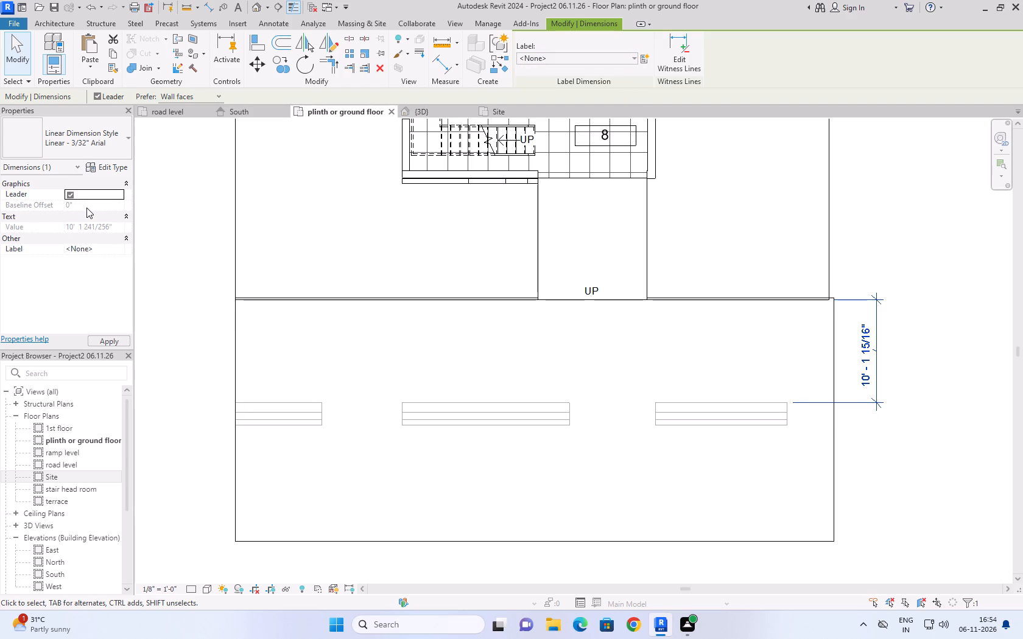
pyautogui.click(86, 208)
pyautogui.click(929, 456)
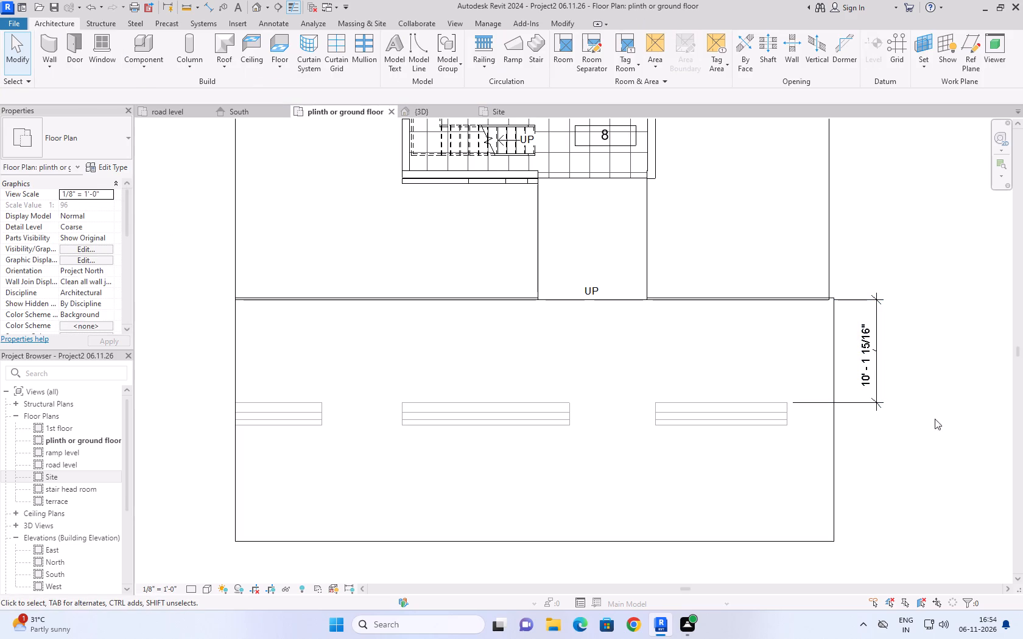
# Edit the road toposolid's boundary, moving its south edge so the road is 26' wide from north to south.
pyautogui.click(836, 341)
pyautogui.click(527, 73)
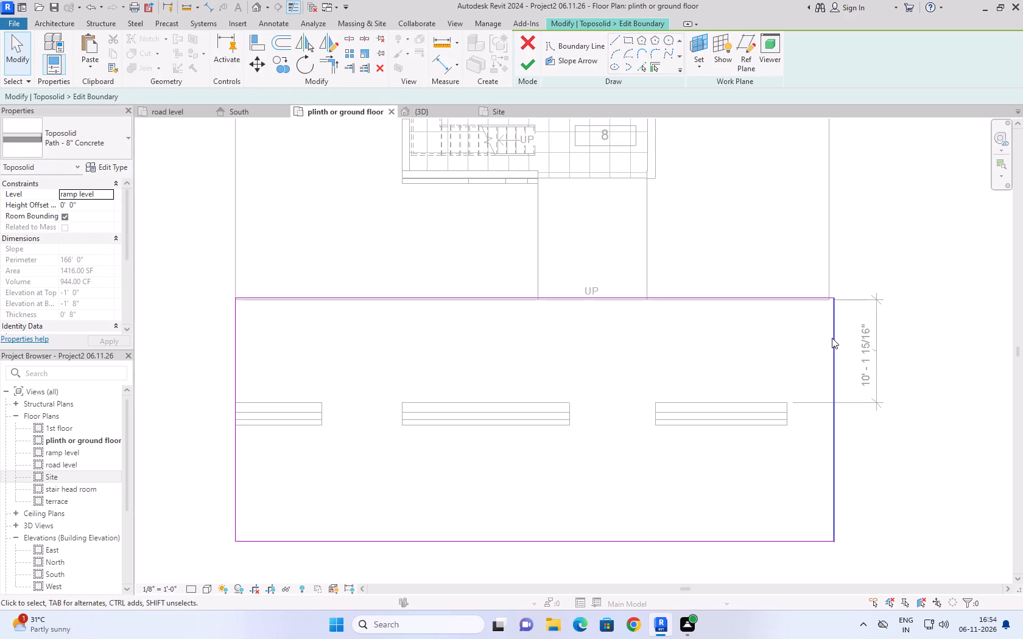
pyautogui.click(832, 338)
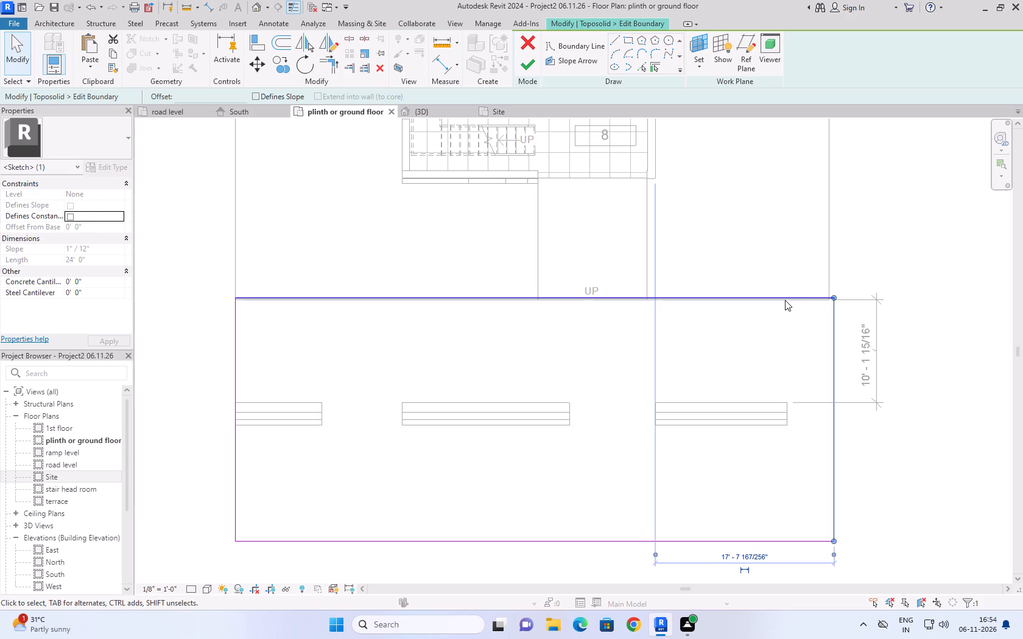
pyautogui.click(785, 298)
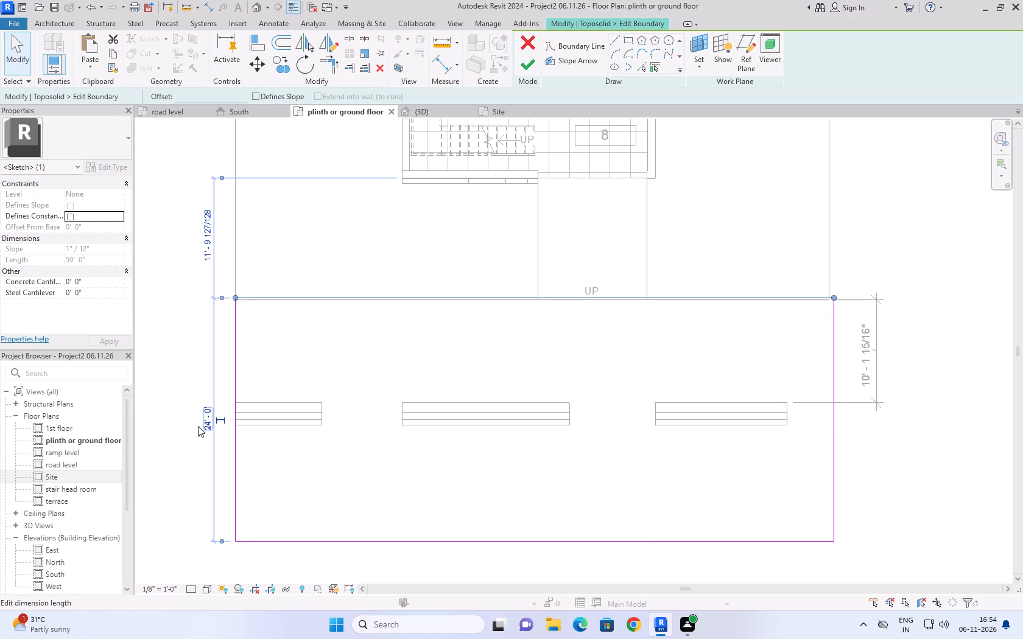
pyautogui.click(246, 403)
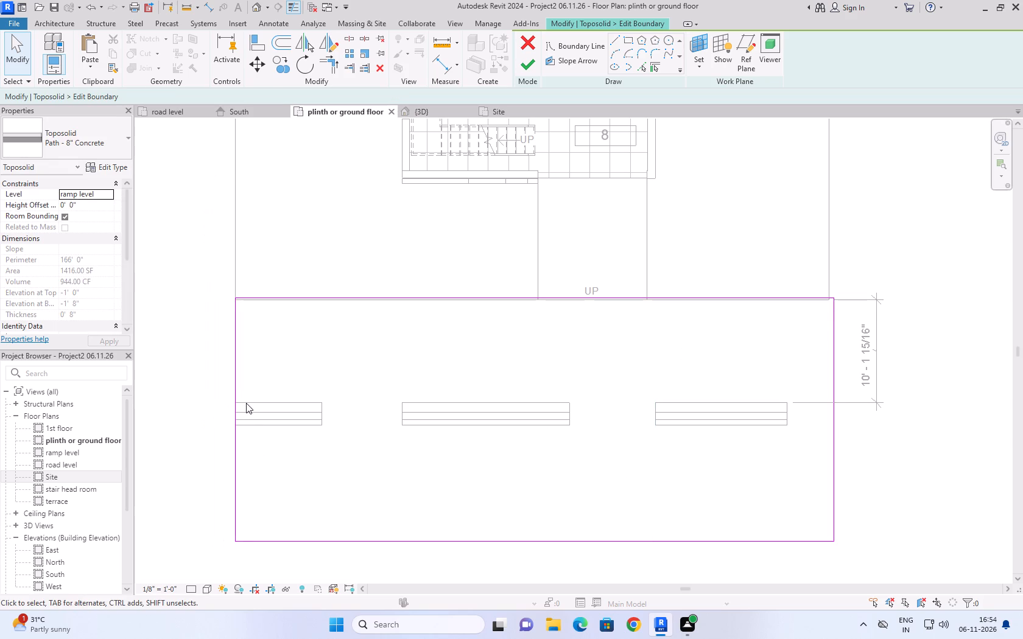
pyautogui.click(832, 388)
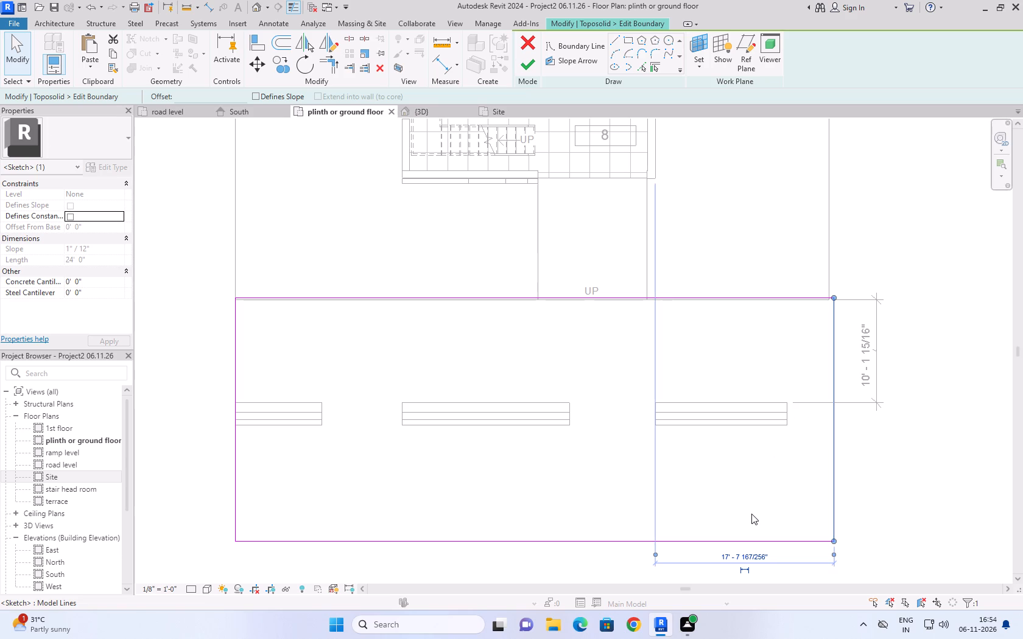
pyautogui.click(551, 544)
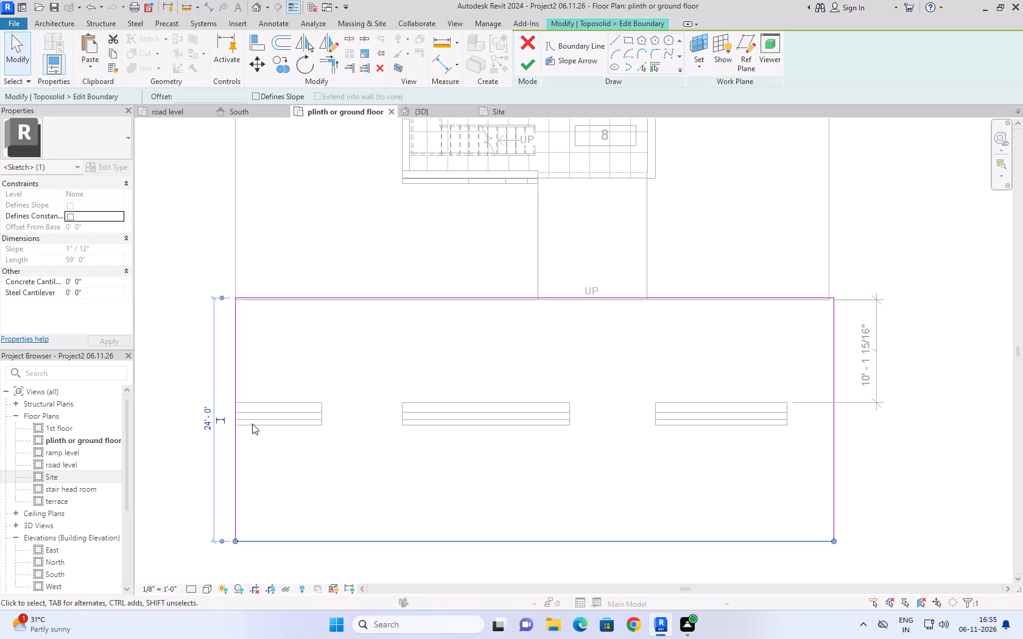
pyautogui.click(206, 425)
pyautogui.press('2')
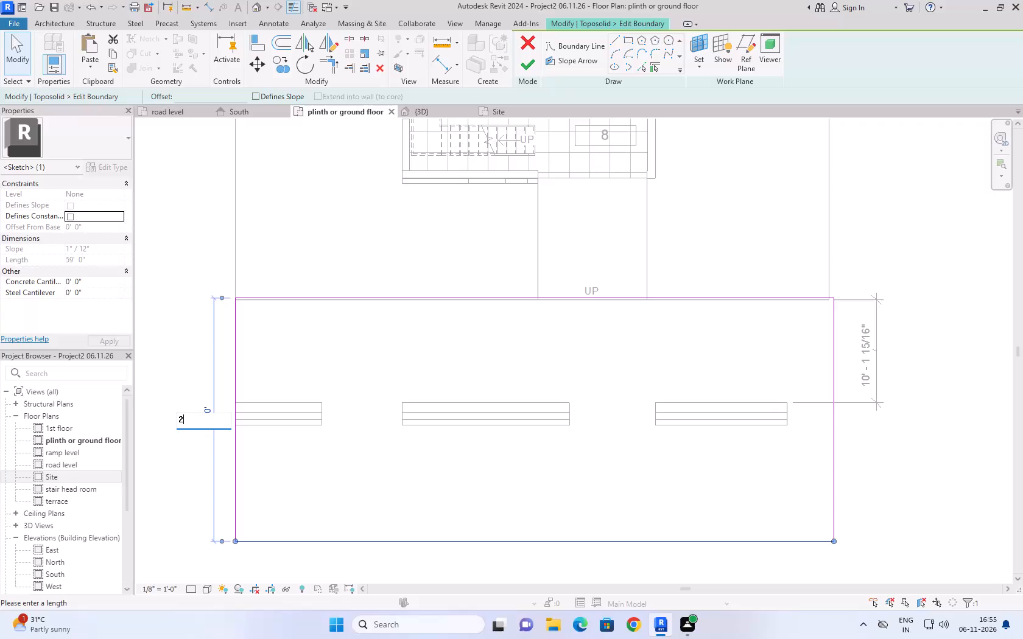
pyautogui.press('6')
pyautogui.press("'")
pyautogui.click(865, 472)
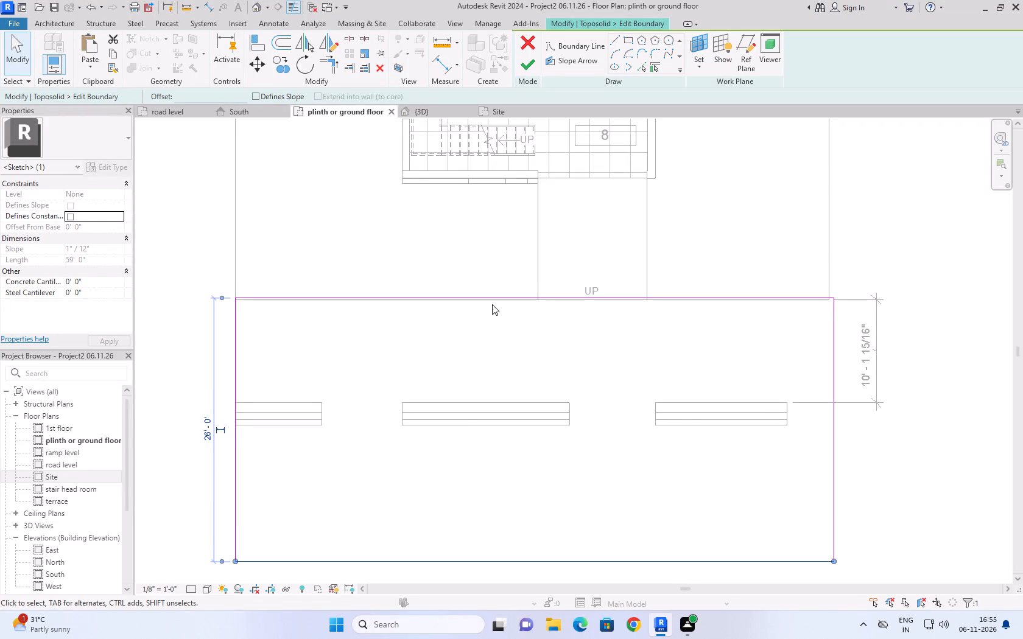
pyautogui.click(956, 463)
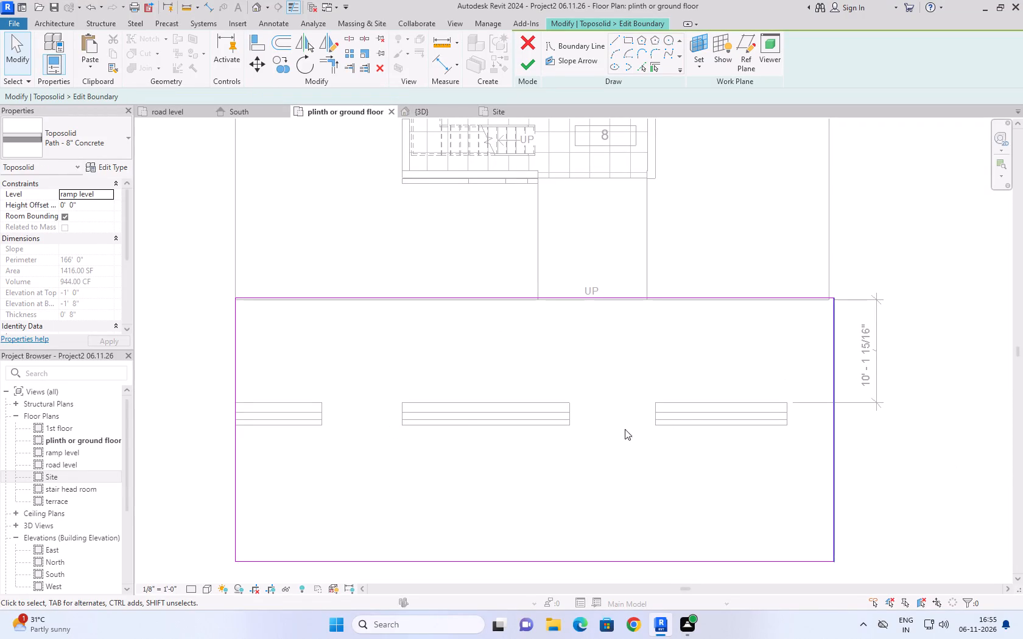
pyautogui.click(526, 65)
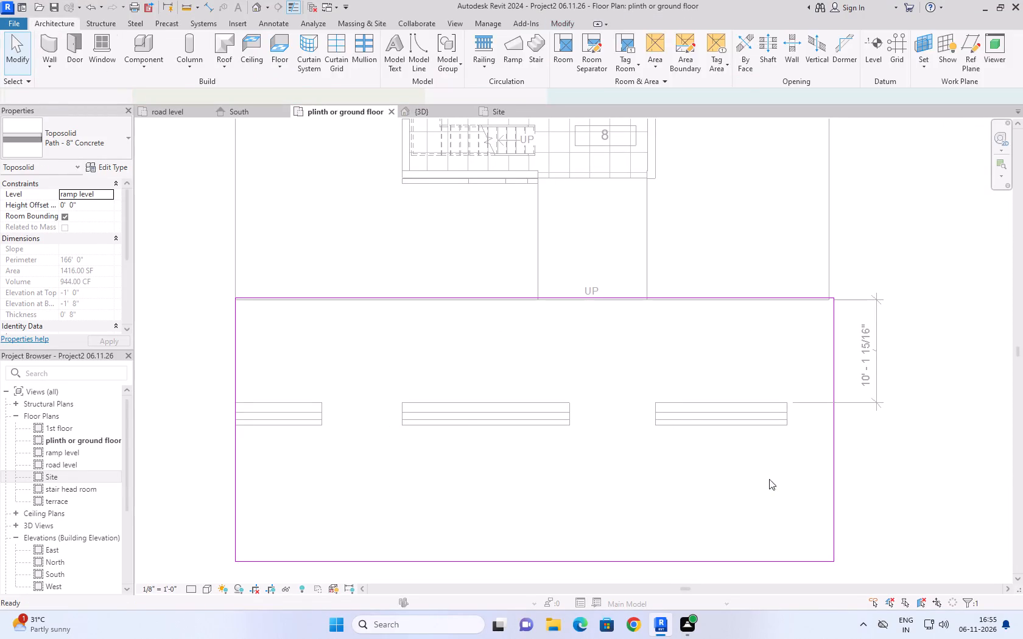
pyautogui.click(914, 441)
pyautogui.click(867, 456)
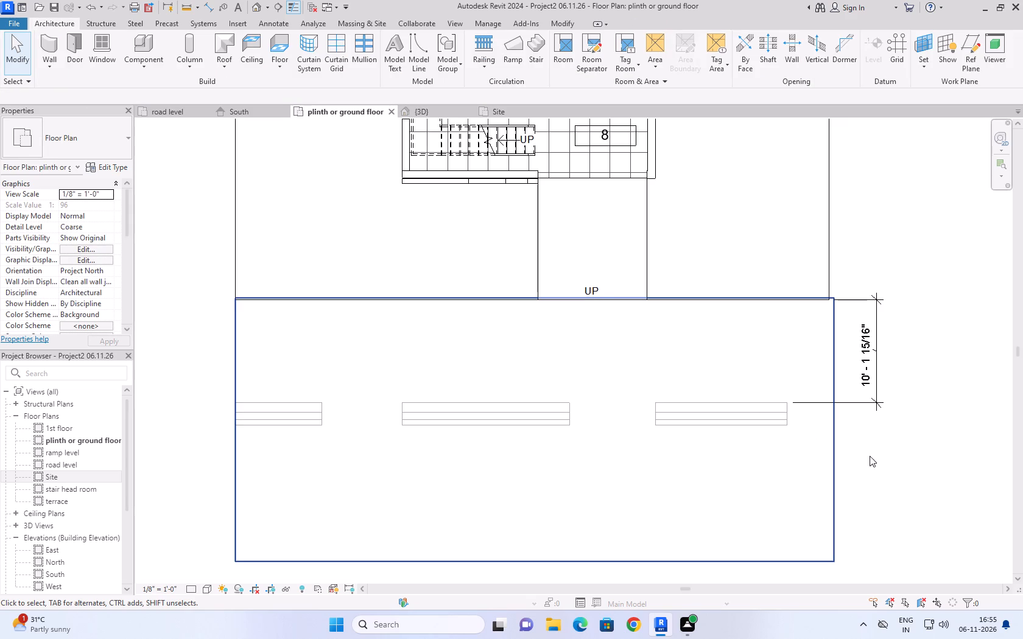
# Delete the aligned dimension between the east road wall and the grassland edge.
pyautogui.click(867, 380)
pyautogui.press('Delete')
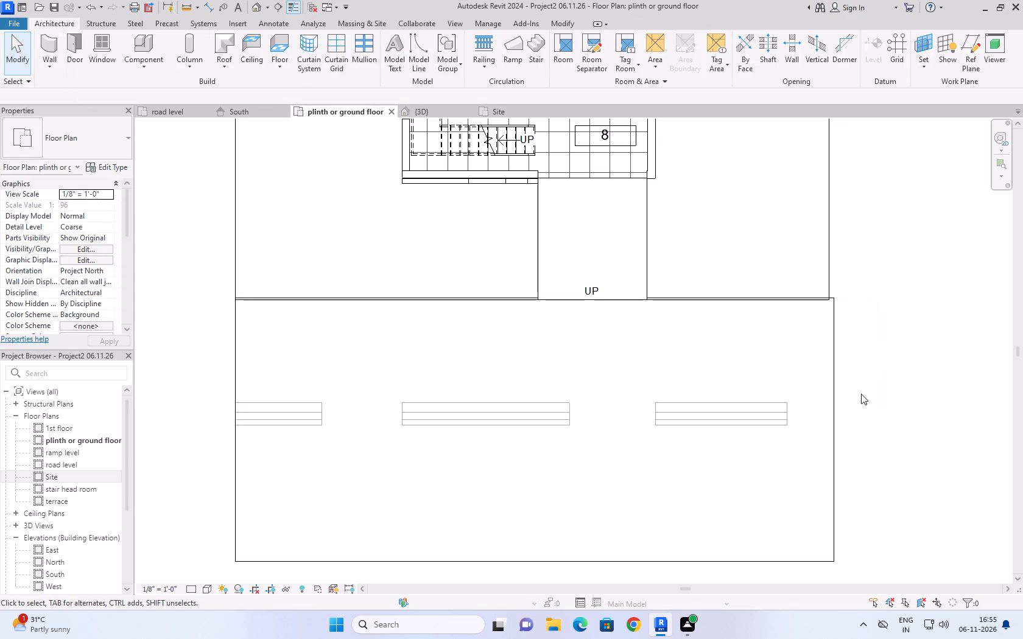
pyautogui.click(862, 483)
# Open the road level floor plan at the road and its wall segments.
pyautogui.click(158, 114)
pyautogui.scroll(-4, 503, 455)
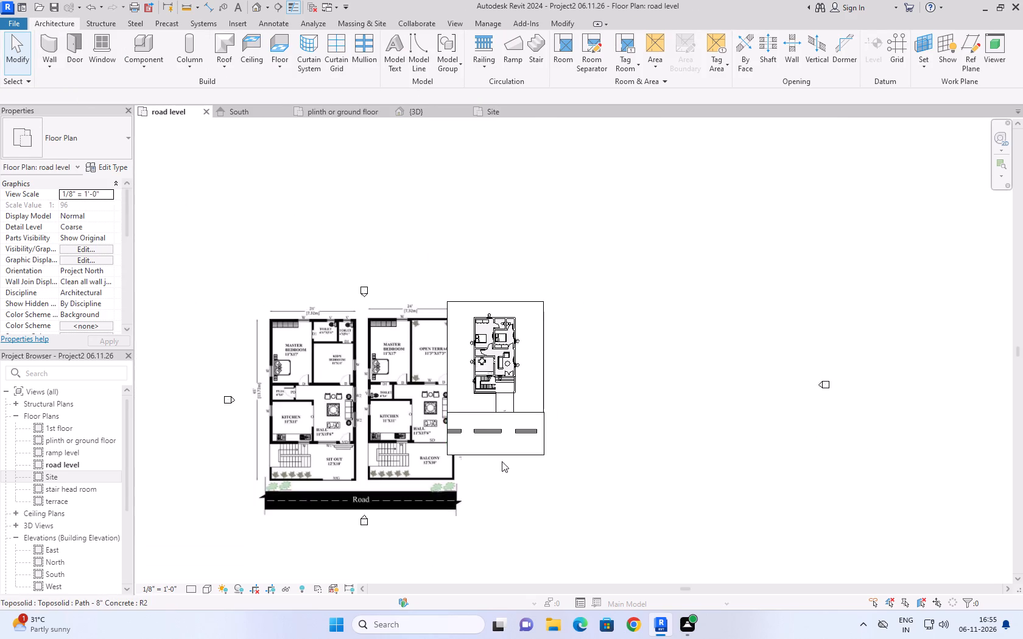
pyautogui.scroll(8, 449, 448)
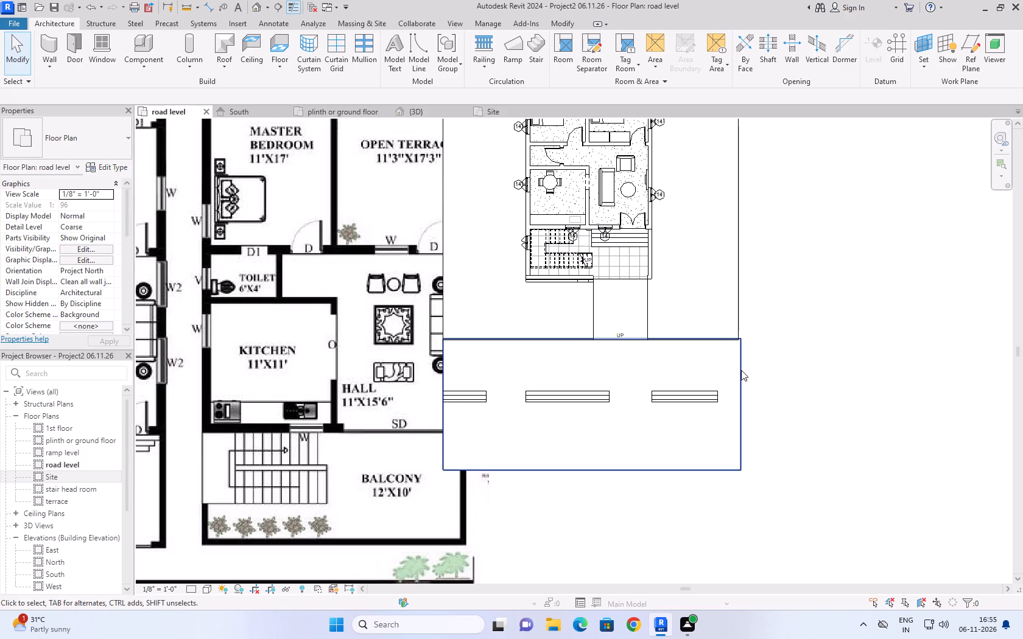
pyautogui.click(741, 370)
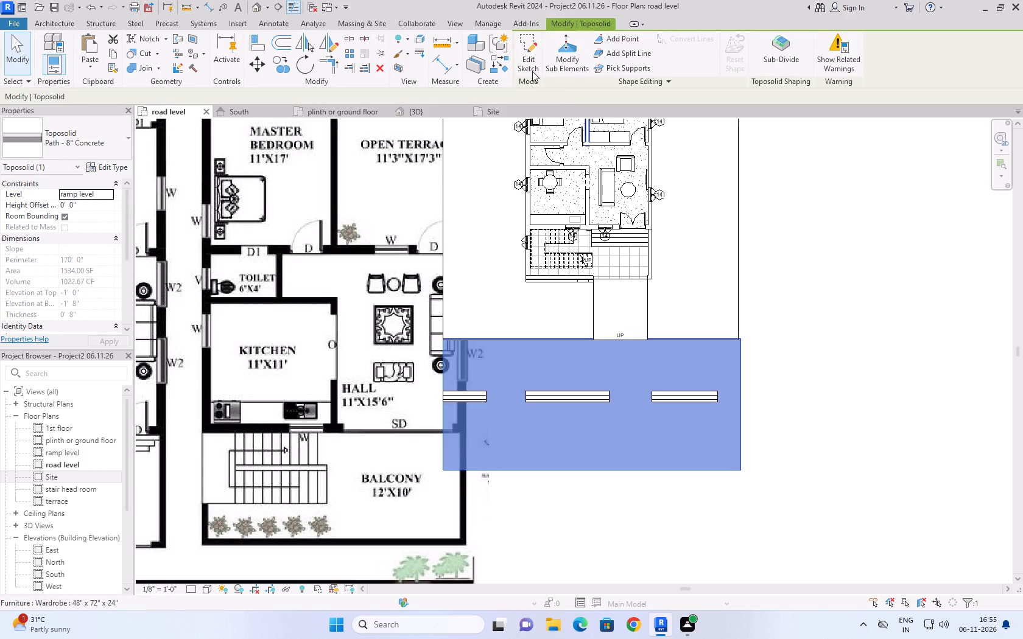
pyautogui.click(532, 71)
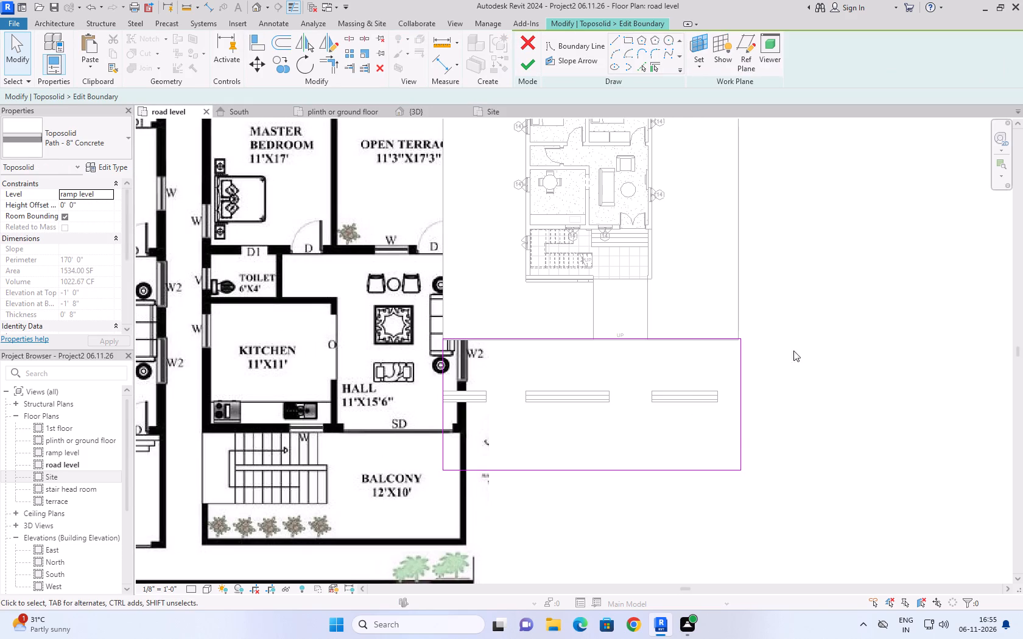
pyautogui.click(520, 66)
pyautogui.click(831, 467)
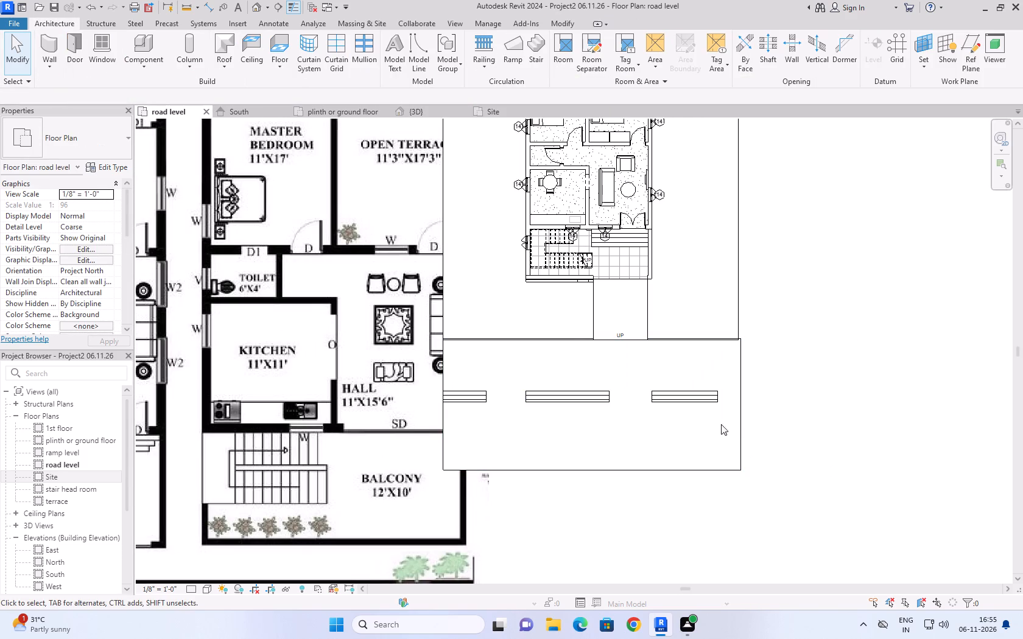
# Nudge the east road wall slightly south within the road.
pyautogui.click(707, 400)
pyautogui.scroll(2, 815, 371)
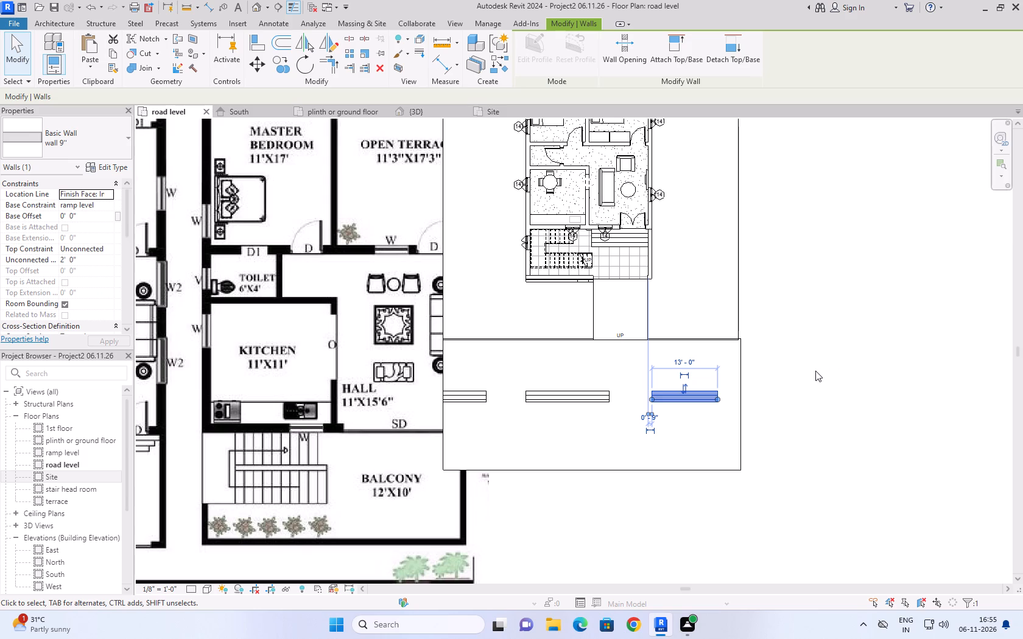
pyautogui.scroll(4, 815, 371)
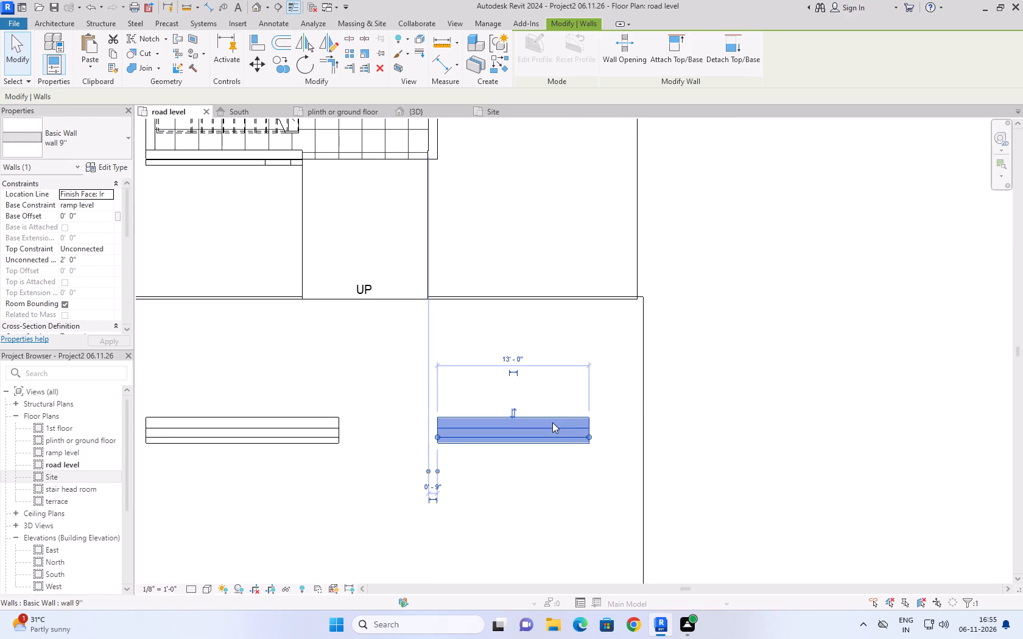
pyautogui.press('Down')
pyautogui.press('Down')
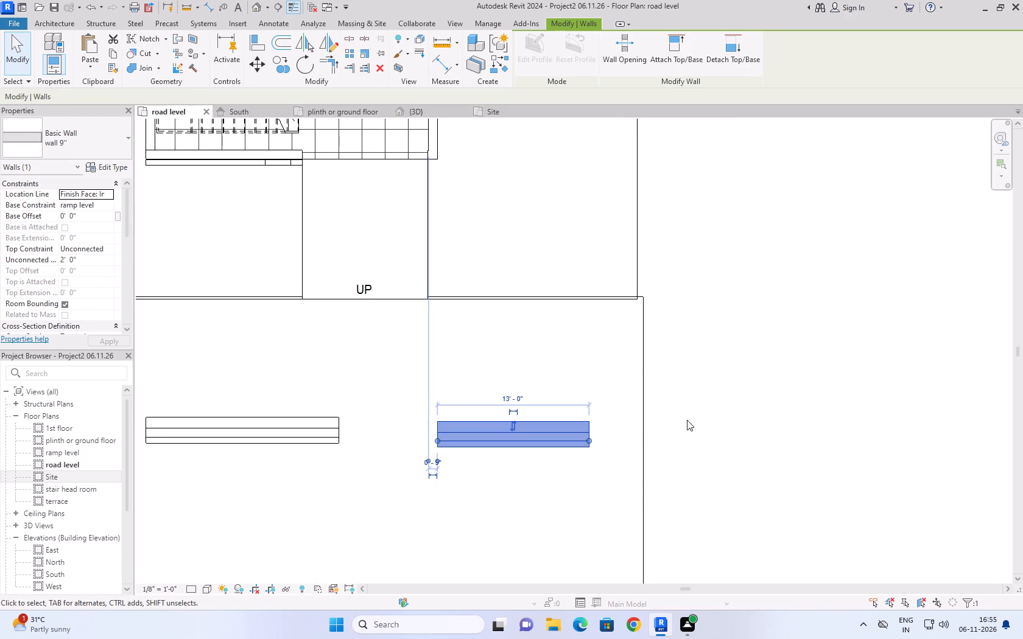
pyautogui.press('Up')
pyautogui.press('Down')
pyautogui.click(712, 401)
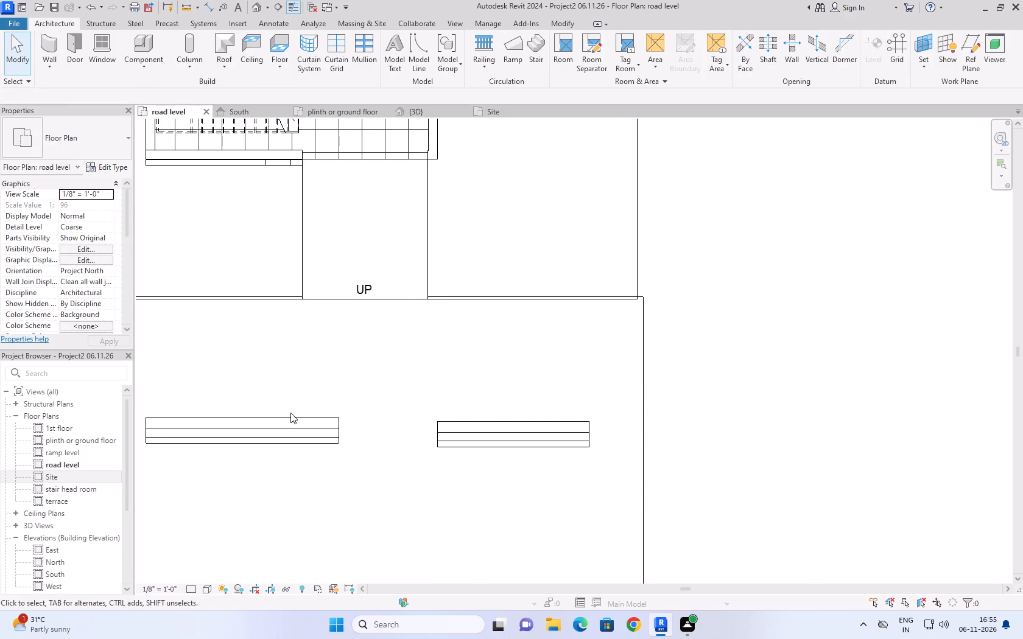
# Set the middle road wall's length to 14'.
pyautogui.click(290, 413)
pyautogui.click(294, 417)
pyautogui.click(244, 397)
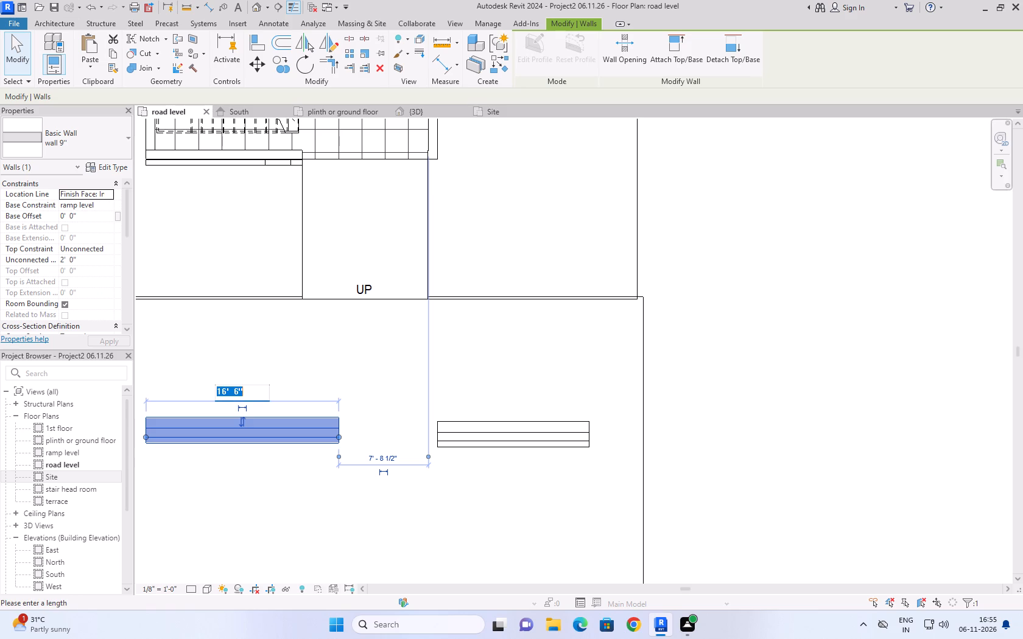
pyautogui.write('13')
pyautogui.press('BackSpace')
pyautogui.press('BackSpace')
pyautogui.write('14')
pyautogui.press("'")
pyautogui.click(871, 436)
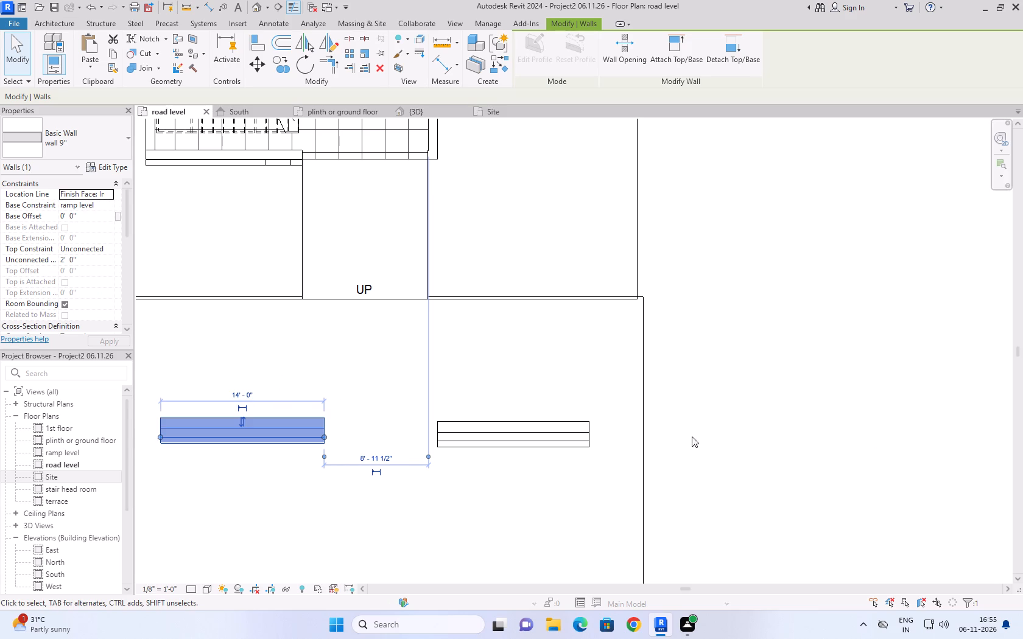
# Set the east road wall's length to 14'.
pyautogui.click(558, 422)
pyautogui.click(519, 399)
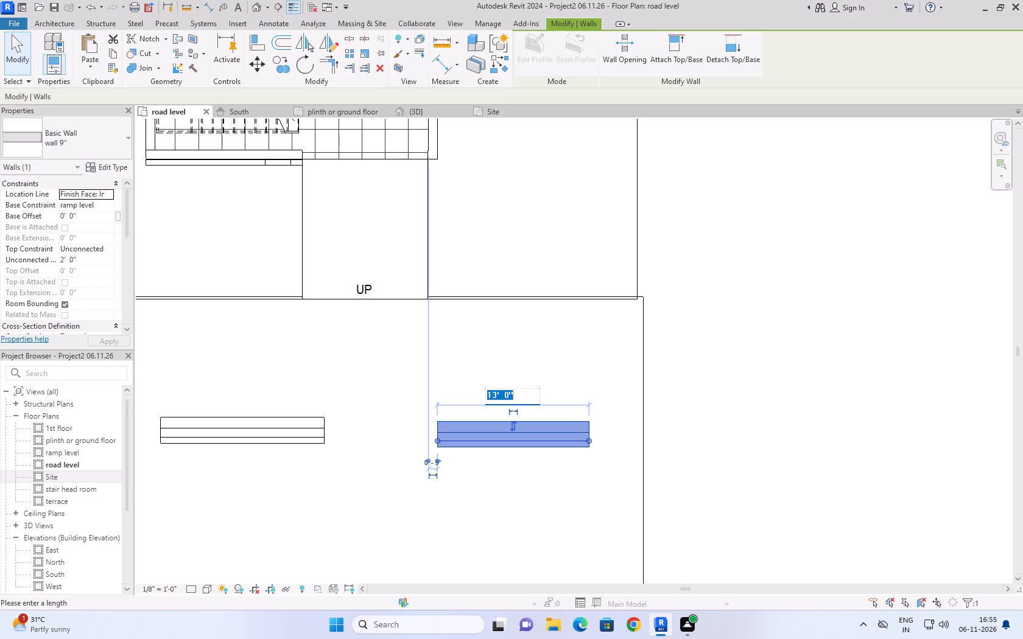
pyautogui.press('1')
pyautogui.press('4')
pyautogui.press("'")
pyautogui.click(920, 352)
# Set the west road wall's length to 14'.
pyautogui.scroll(-5, 920, 352)
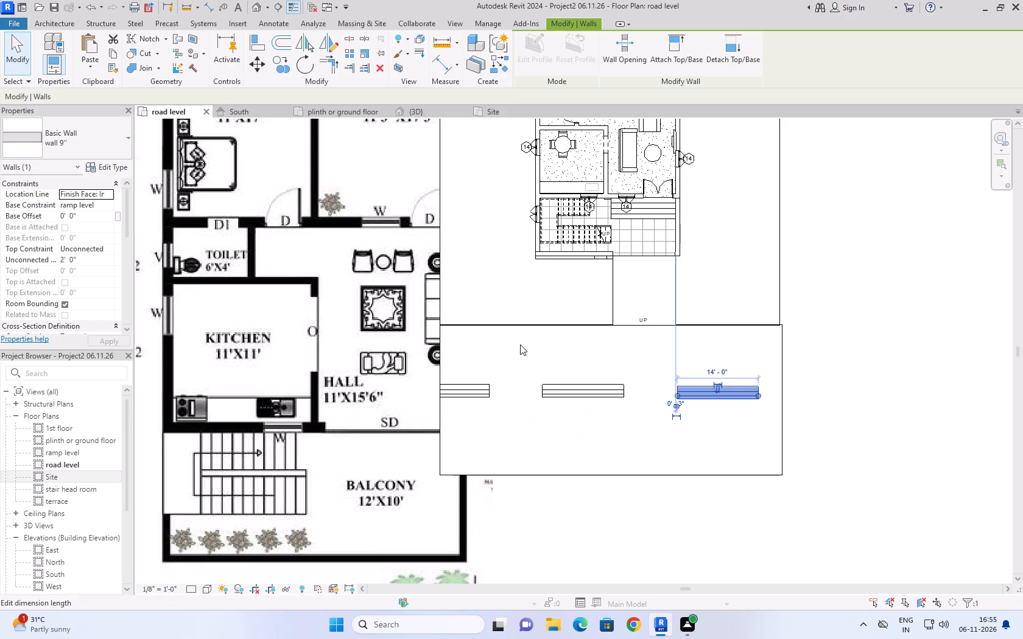
pyautogui.scroll(3, 518, 347)
pyautogui.scroll(-3, 535, 358)
pyautogui.click(487, 393)
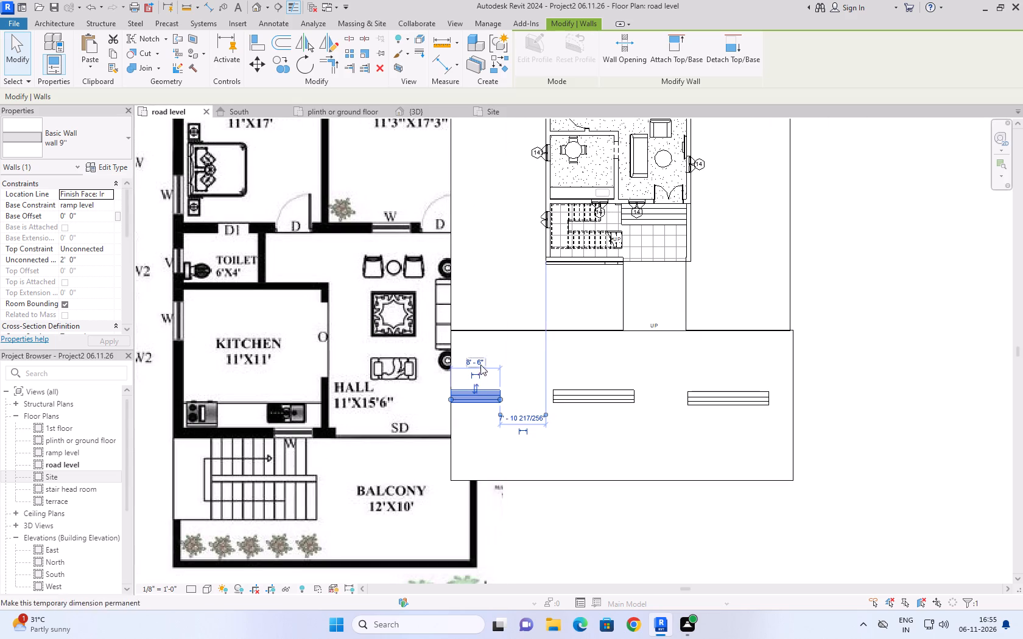
pyautogui.click(480, 365)
pyautogui.write('14')
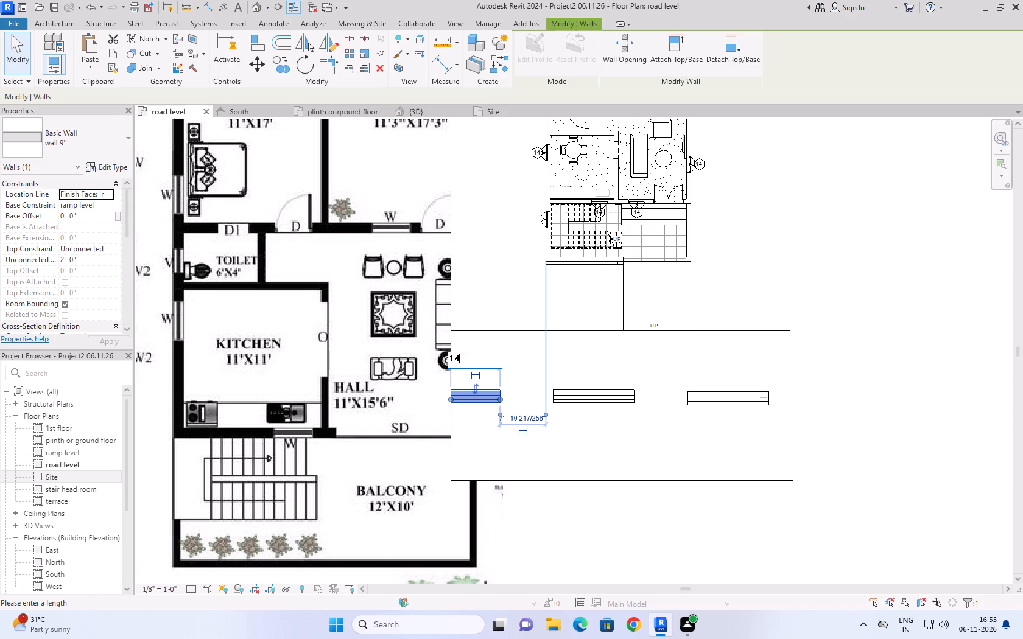
pyautogui.press("'")
pyautogui.click(912, 315)
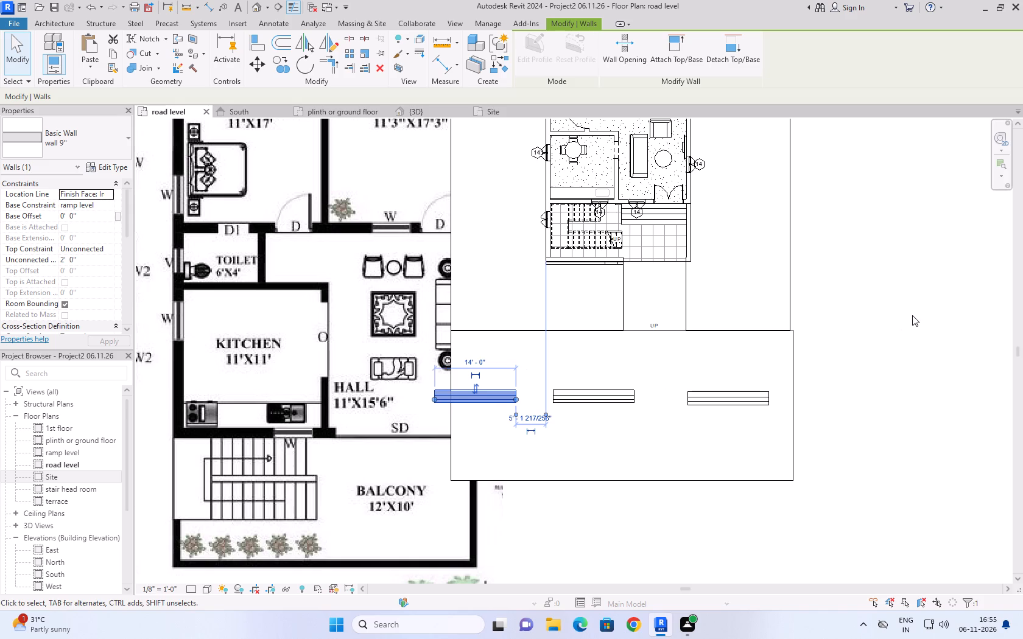
# Nudge the west road wall east until its west end roughly meets the road's west edge.
pyautogui.press('Right')
pyautogui.press('Right')
pyautogui.press('Right')
pyautogui.press('Right')
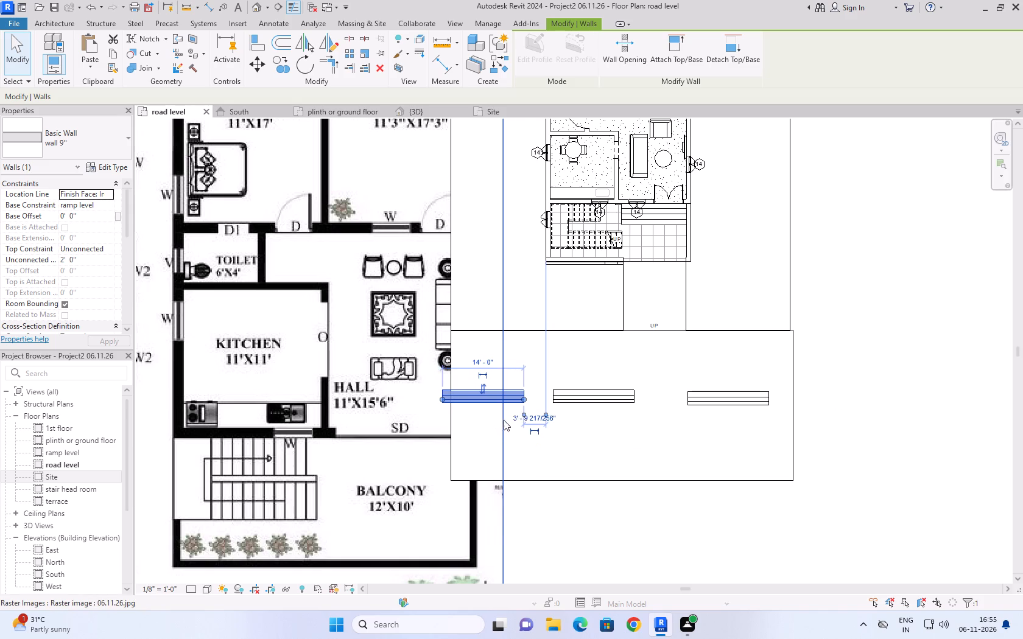
pyautogui.press('Right')
pyautogui.press('Right')
pyautogui.press('Right')
pyautogui.press('Right')
pyautogui.press('Right')
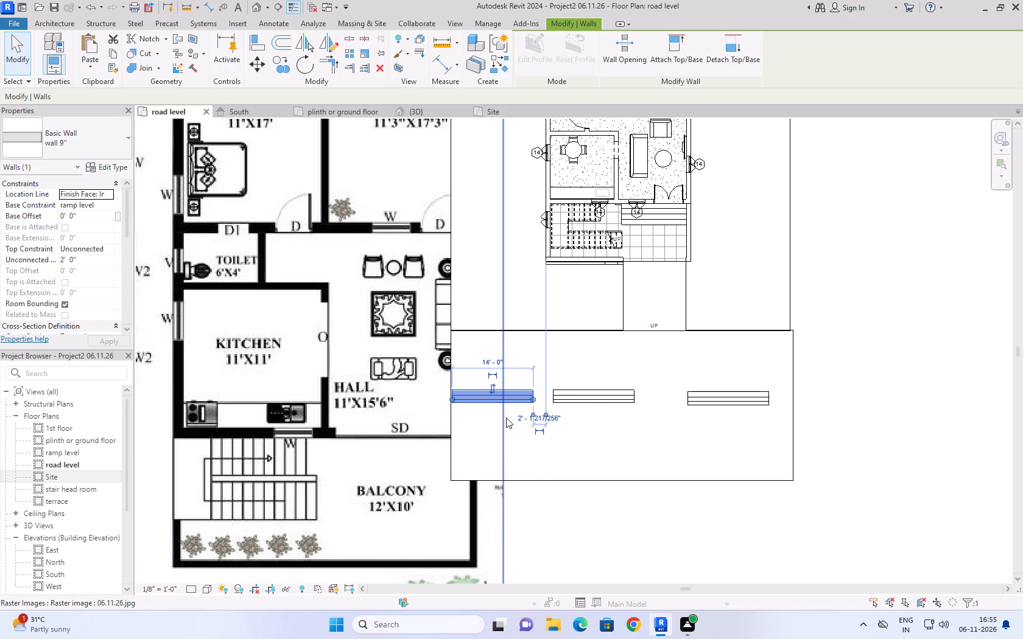
pyautogui.press('Left')
pyautogui.click(913, 343)
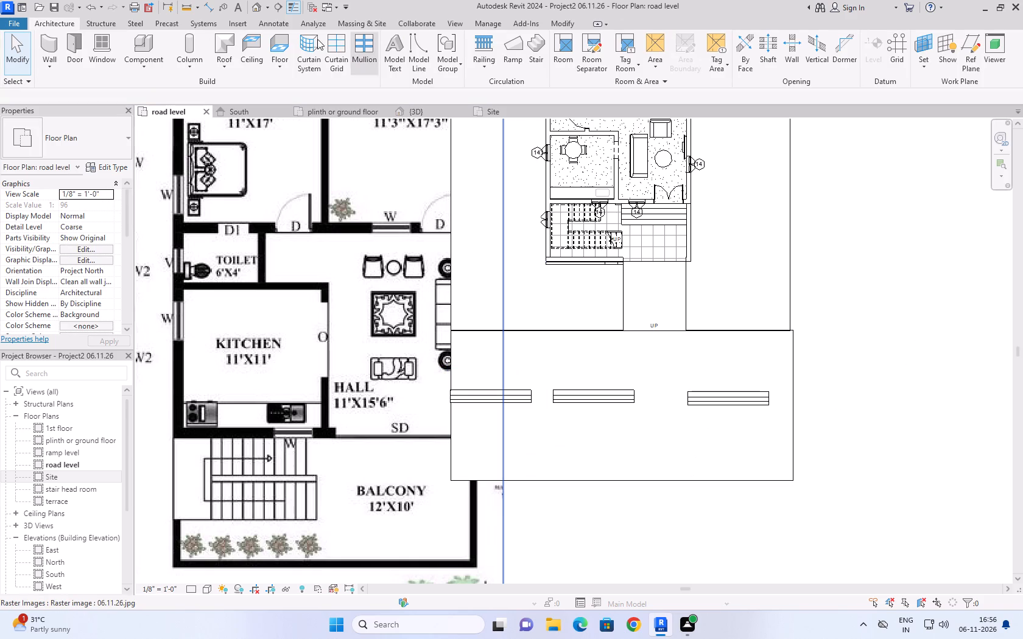
# Place an aligned dimension between the east road wall's north face and the road's north edge, east of the road.
pyautogui.press('d')
pyautogui.press('i')
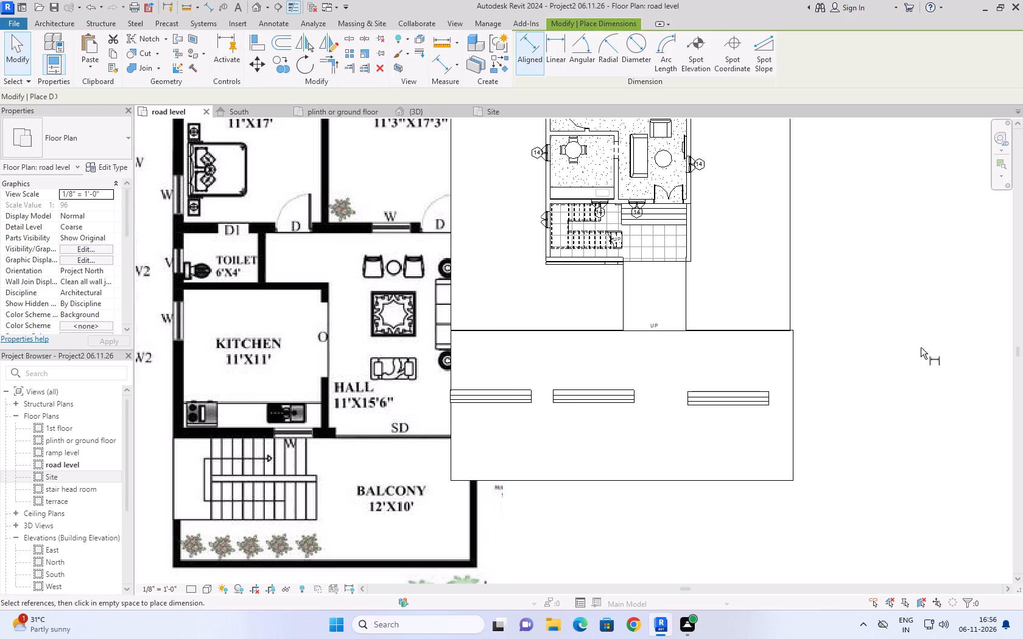
pyautogui.click(751, 389)
pyautogui.click(744, 331)
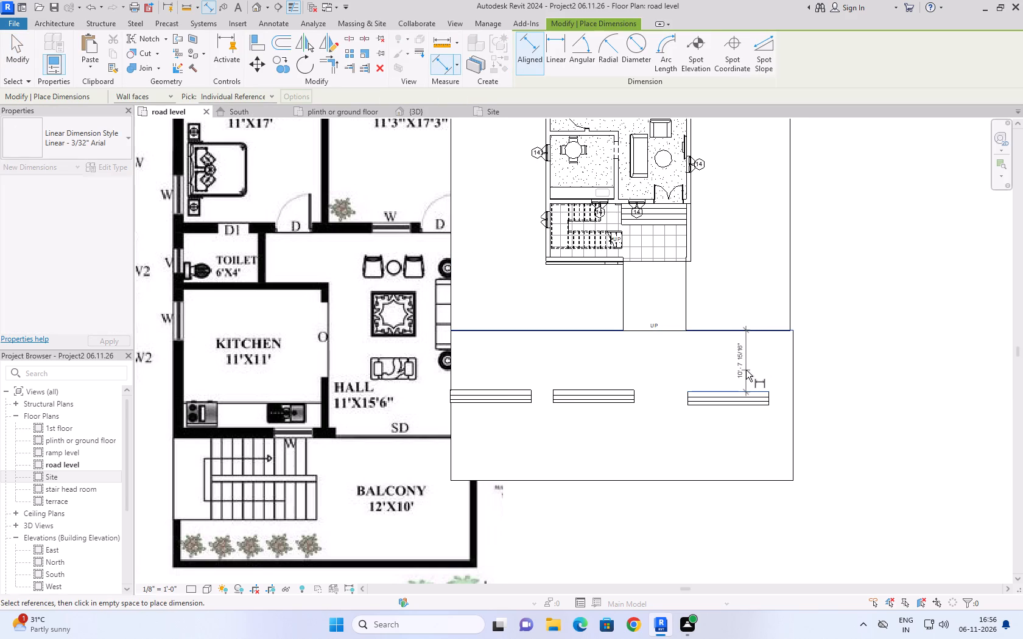
pyautogui.click(815, 374)
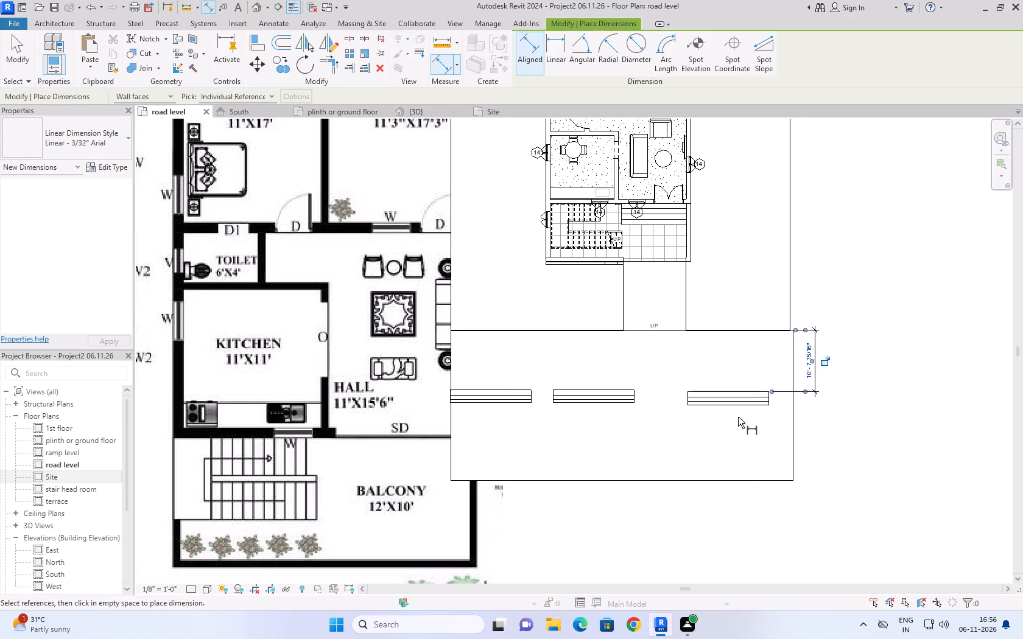
# Place an aligned dimension between the east road wall's south face and the road's south edge, east of the road.
pyautogui.click(744, 405)
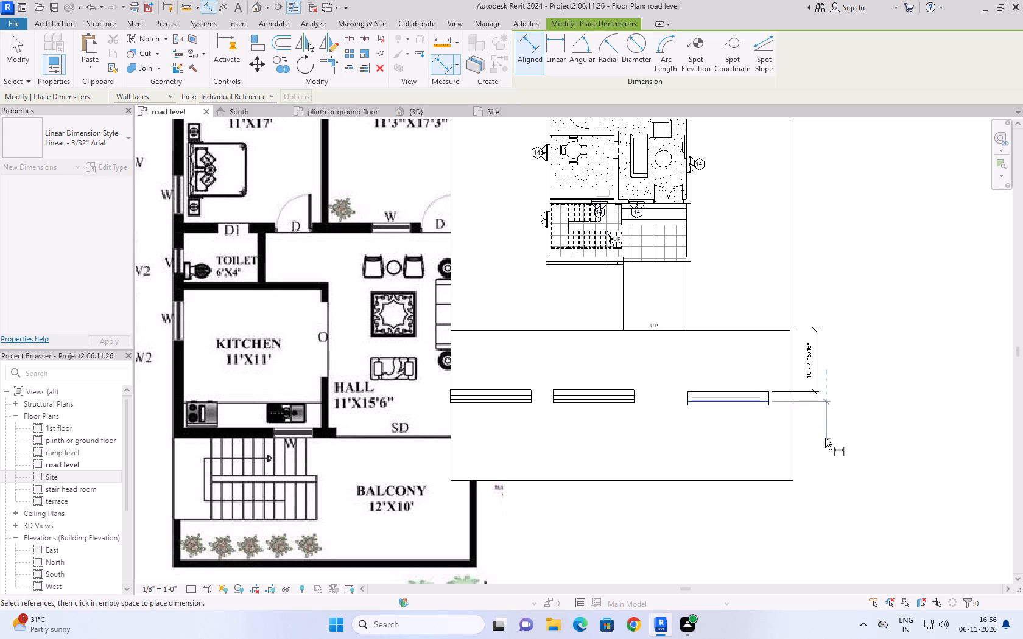
pyautogui.press('Escape')
pyautogui.click(751, 409)
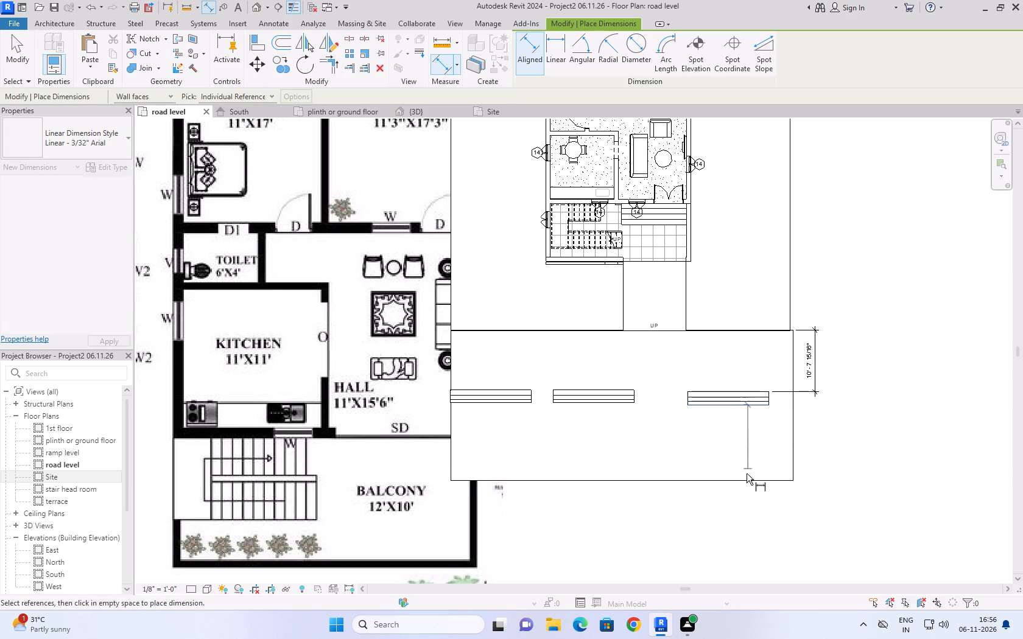
pyautogui.click(747, 481)
pyautogui.click(821, 473)
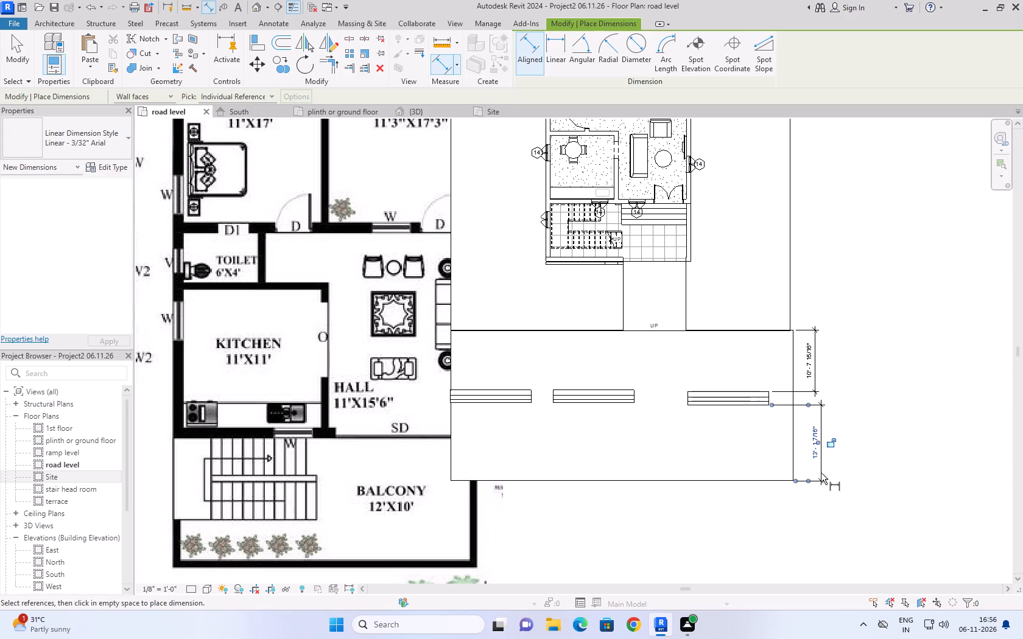
pyautogui.press('Escape')
pyautogui.click(815, 447)
pyautogui.press('Escape')
pyautogui.click(816, 438)
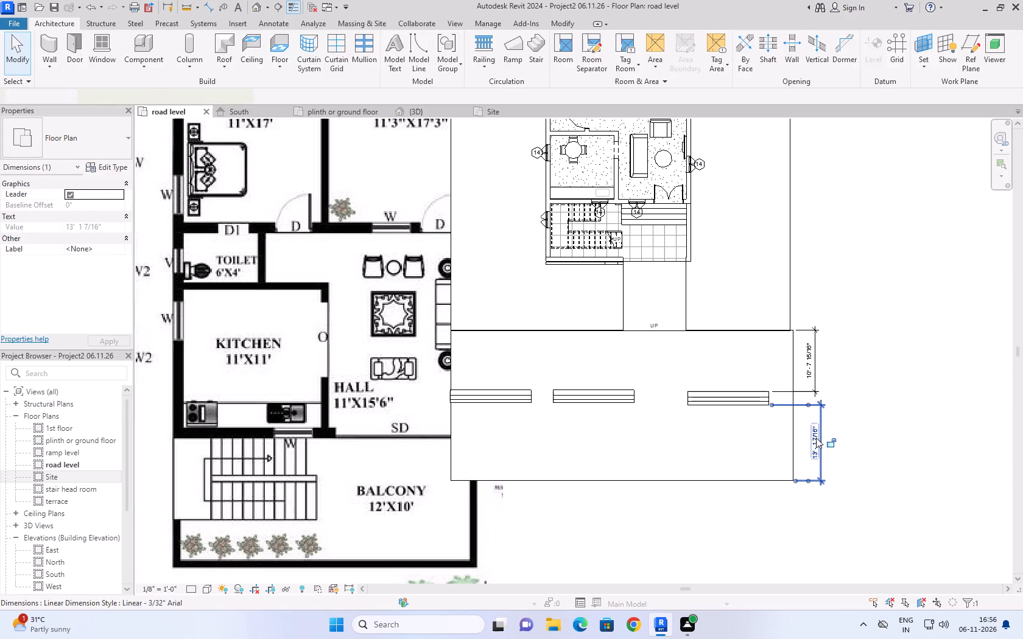
pyautogui.doubleClick(816, 438)
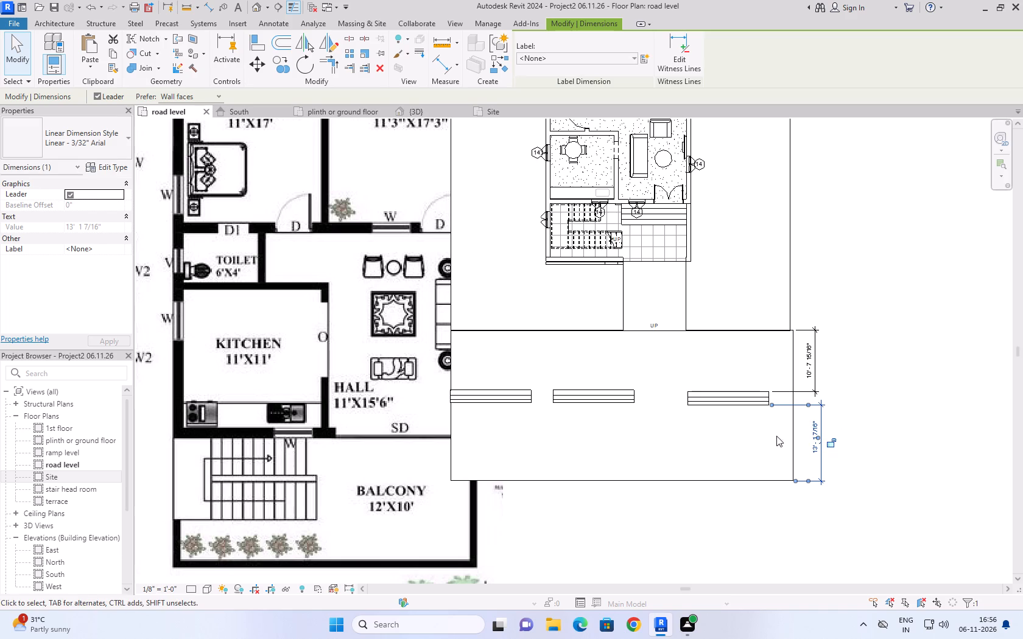
# Nudge the east road wall south to near the road's centre, about 12' from the north edge and 11'-9" from the south edge.
pyautogui.click(762, 397)
pyautogui.press('Down')
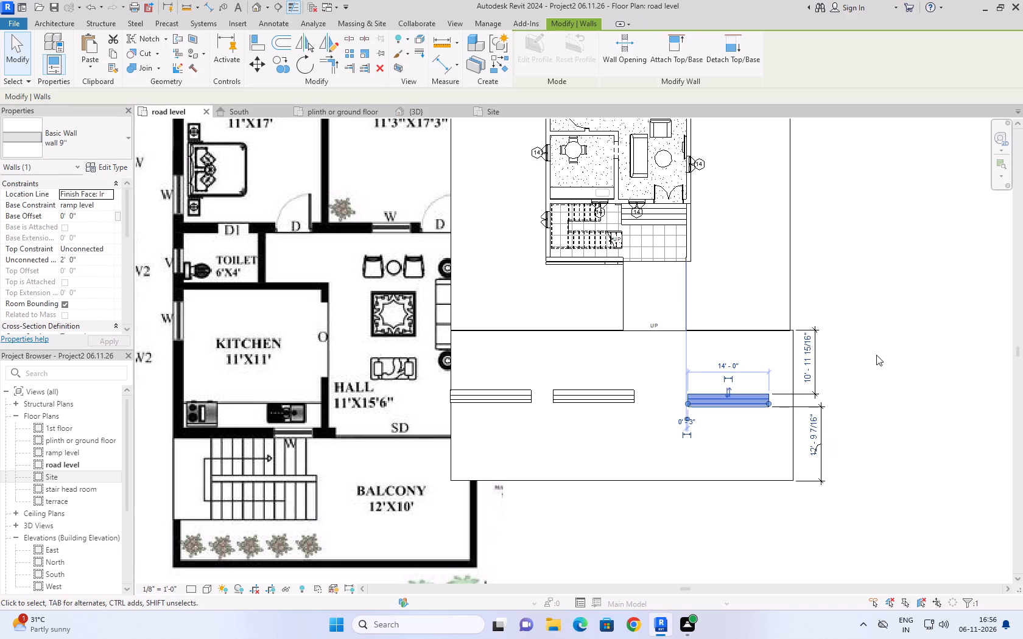
pyautogui.press('Down')
pyautogui.press('Down')
pyautogui.press('Down')
pyautogui.press('Down')
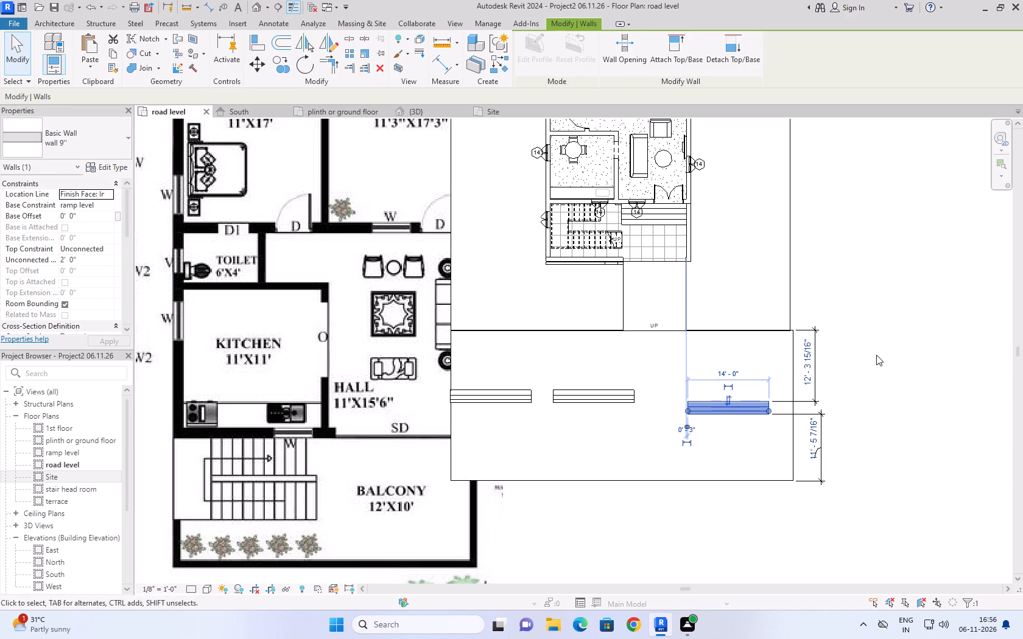
pyautogui.press('Down')
pyautogui.press('Up')
pyautogui.press('Up')
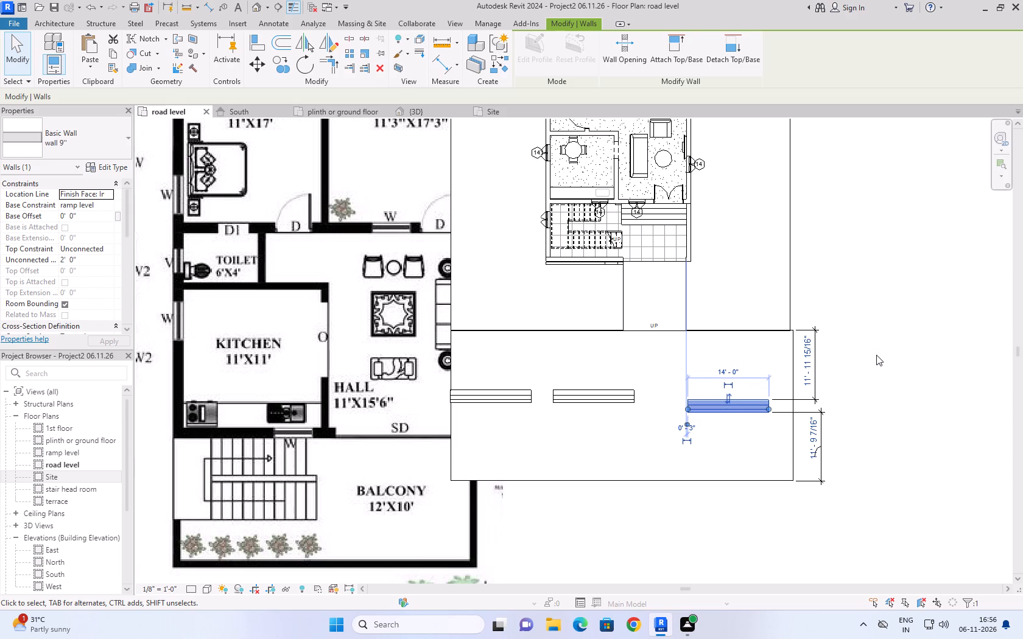
pyautogui.click(876, 355)
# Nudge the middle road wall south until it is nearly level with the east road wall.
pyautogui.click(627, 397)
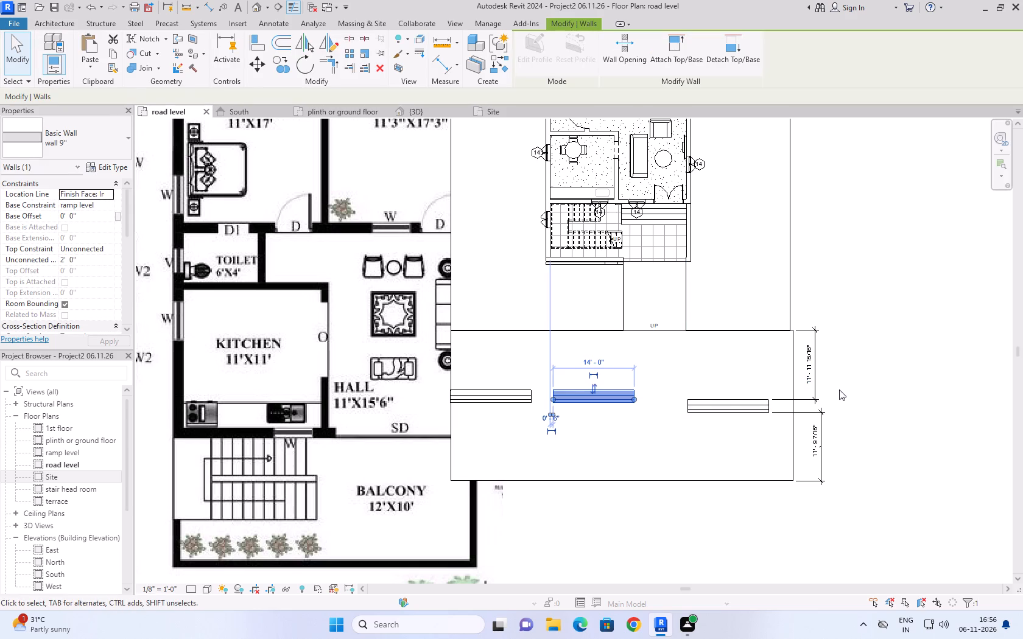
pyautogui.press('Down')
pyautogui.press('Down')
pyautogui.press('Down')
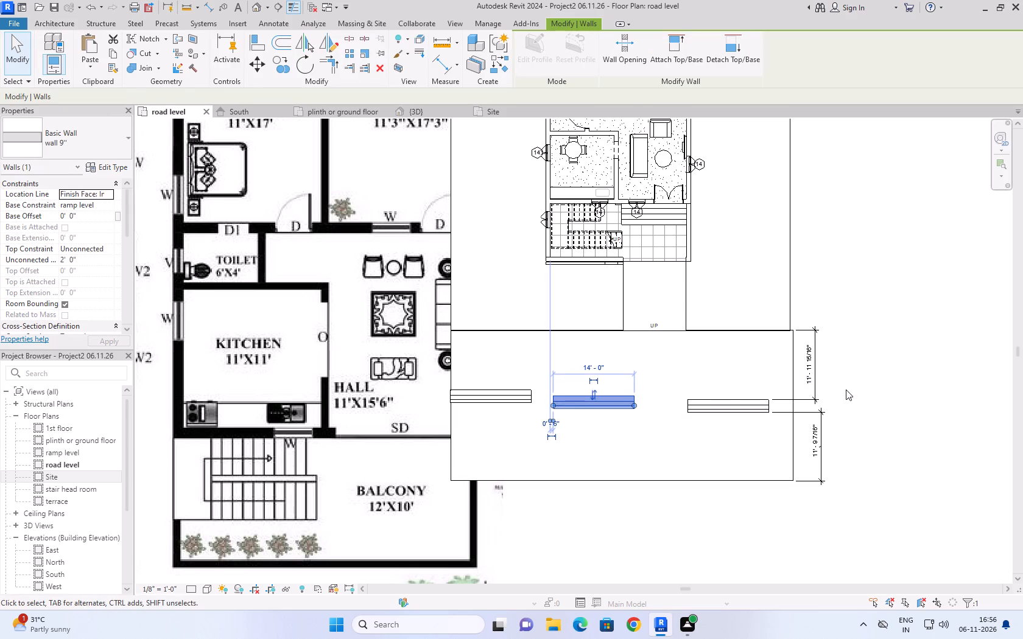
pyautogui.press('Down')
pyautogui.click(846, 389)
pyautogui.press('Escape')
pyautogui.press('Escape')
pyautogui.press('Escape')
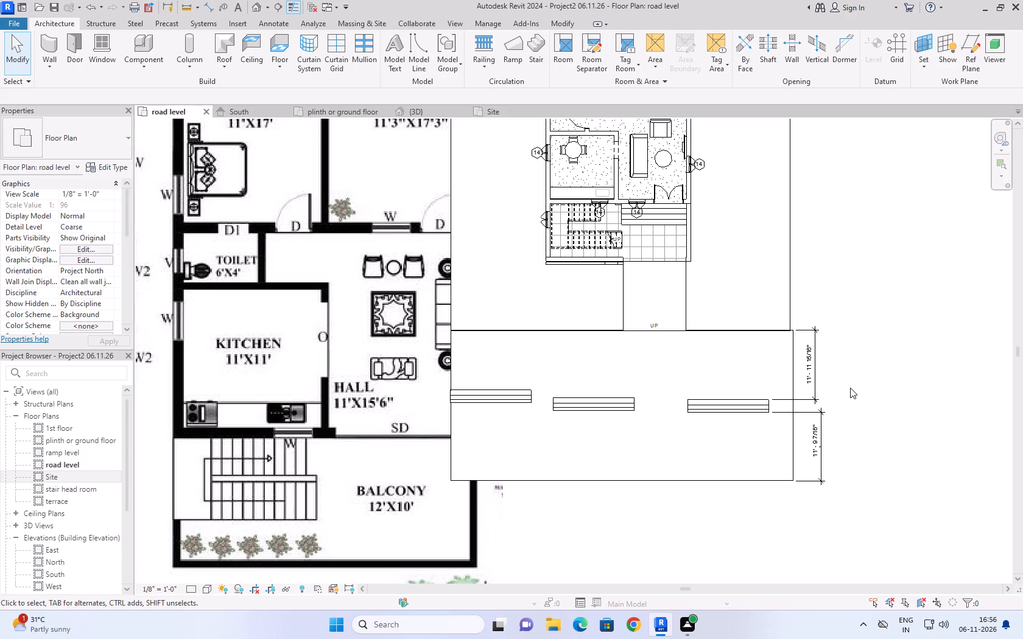
# Align the middle road wall's centreline with the east road wall's centreline.
pyautogui.write('al')
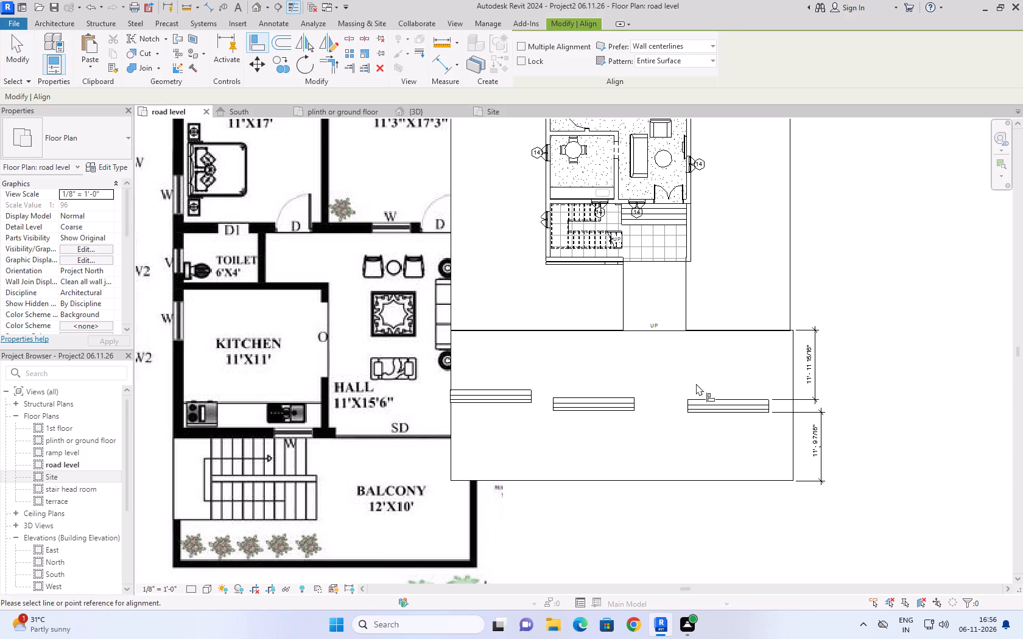
pyautogui.scroll(4, 709, 397)
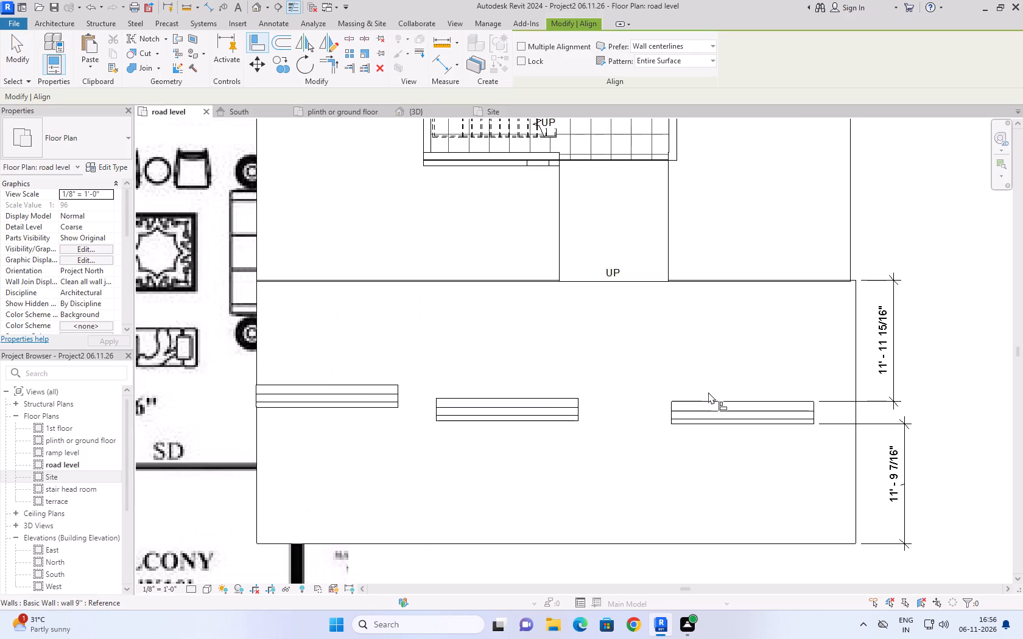
pyautogui.scroll(8, 706, 403)
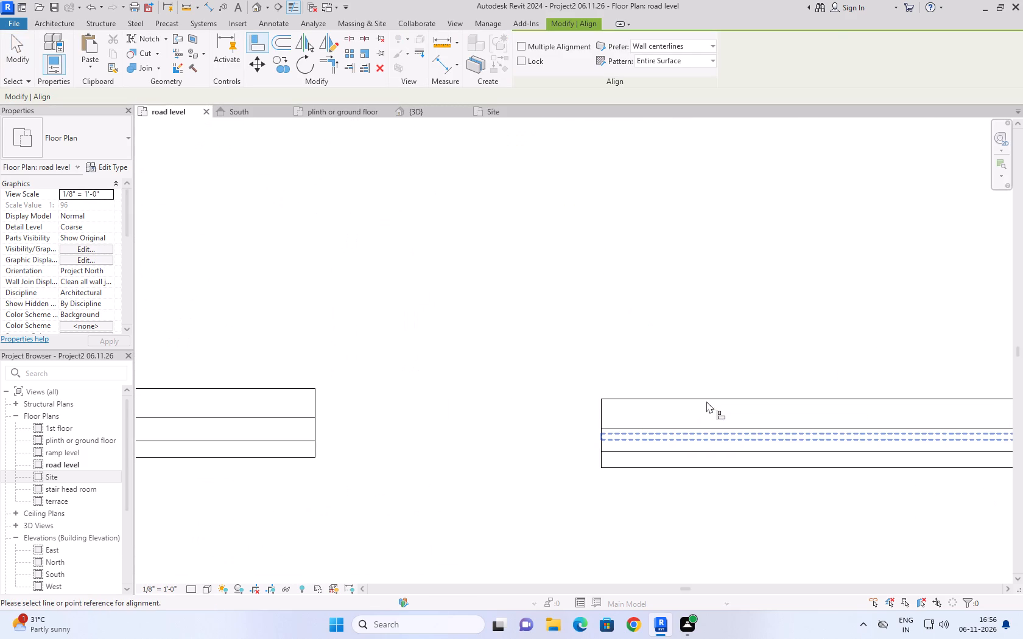
pyautogui.scroll(-10, 713, 390)
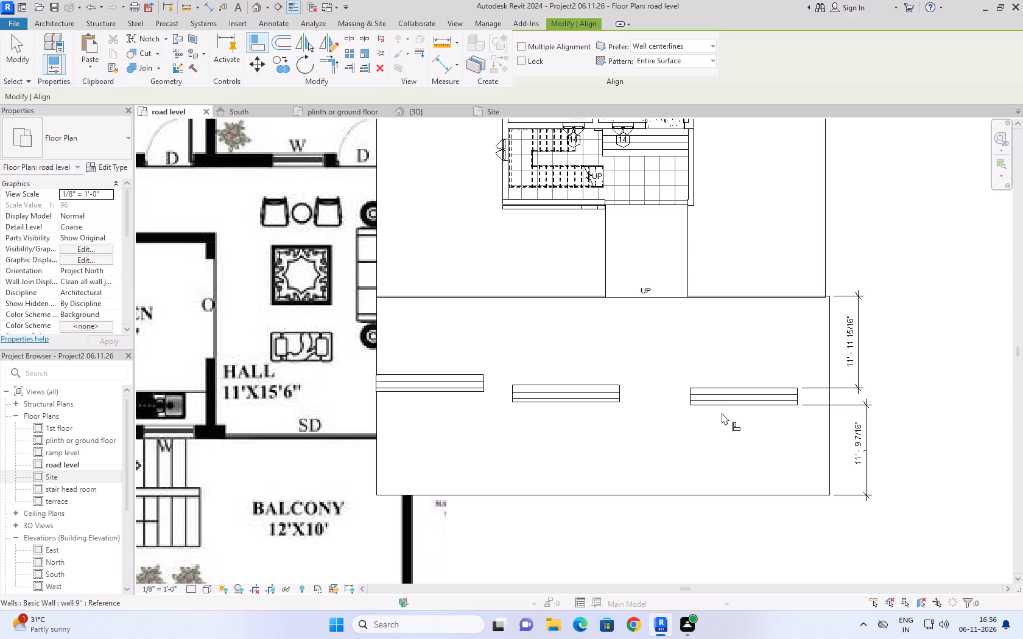
pyautogui.click(722, 397)
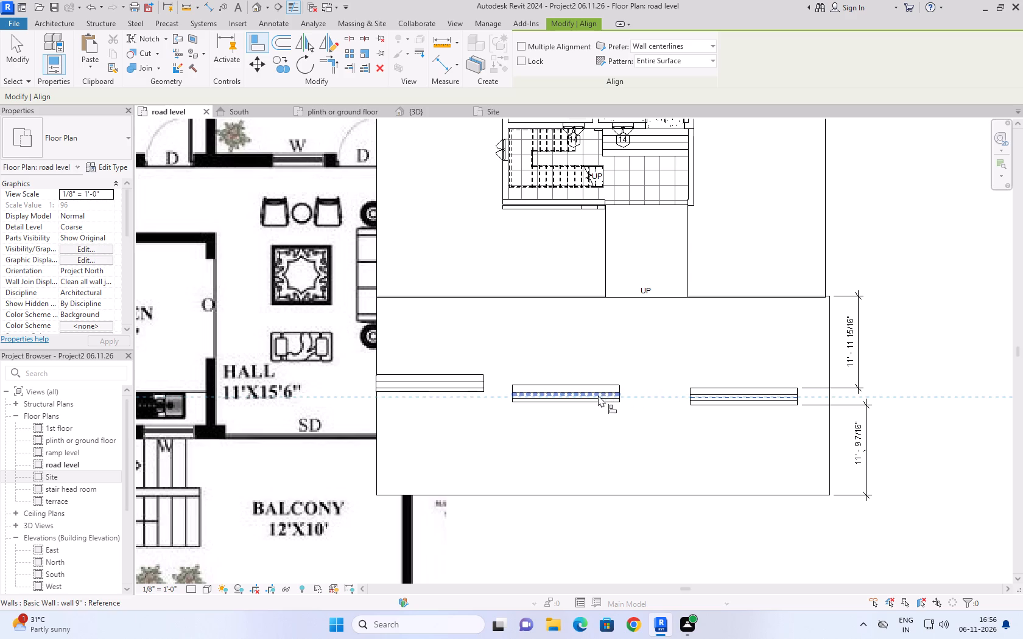
pyautogui.click(598, 395)
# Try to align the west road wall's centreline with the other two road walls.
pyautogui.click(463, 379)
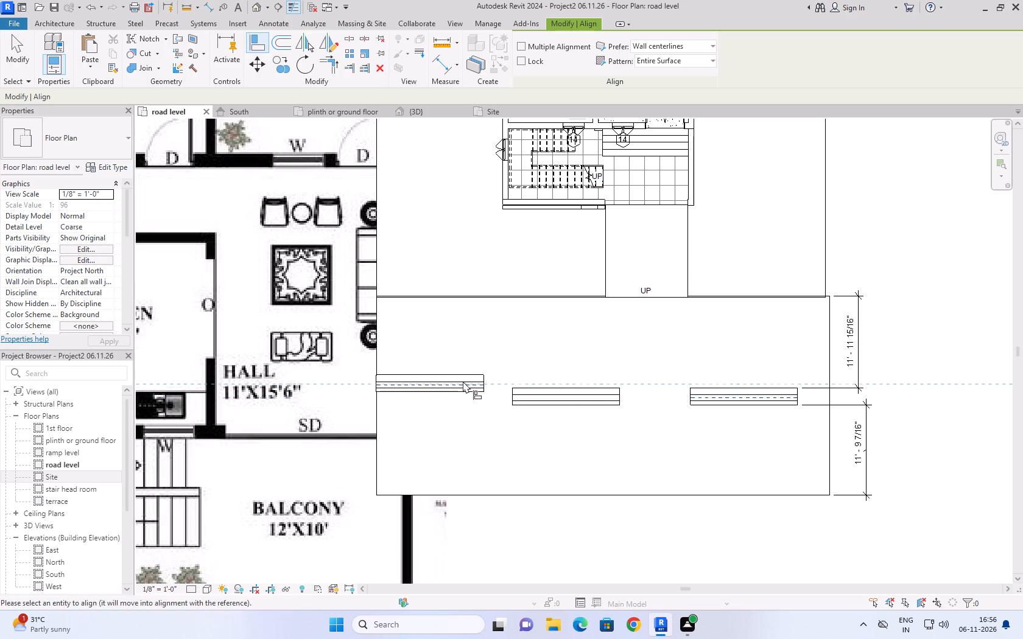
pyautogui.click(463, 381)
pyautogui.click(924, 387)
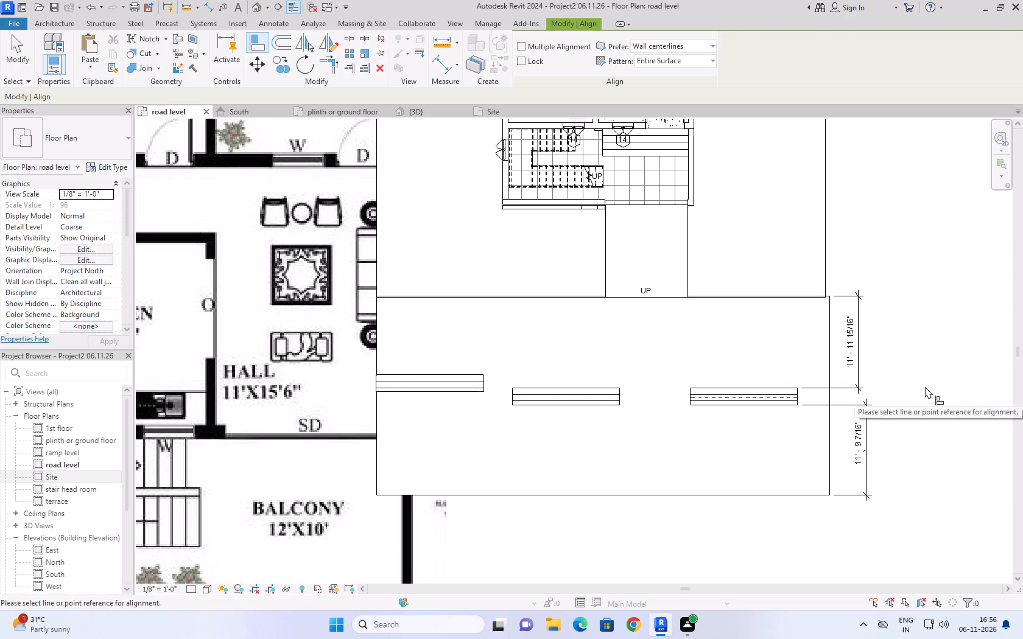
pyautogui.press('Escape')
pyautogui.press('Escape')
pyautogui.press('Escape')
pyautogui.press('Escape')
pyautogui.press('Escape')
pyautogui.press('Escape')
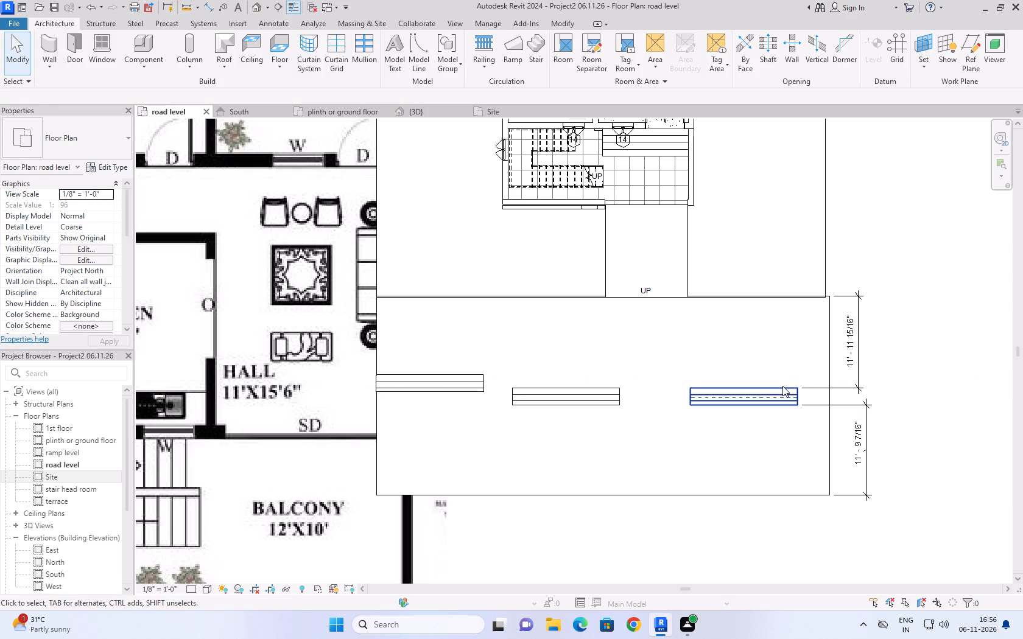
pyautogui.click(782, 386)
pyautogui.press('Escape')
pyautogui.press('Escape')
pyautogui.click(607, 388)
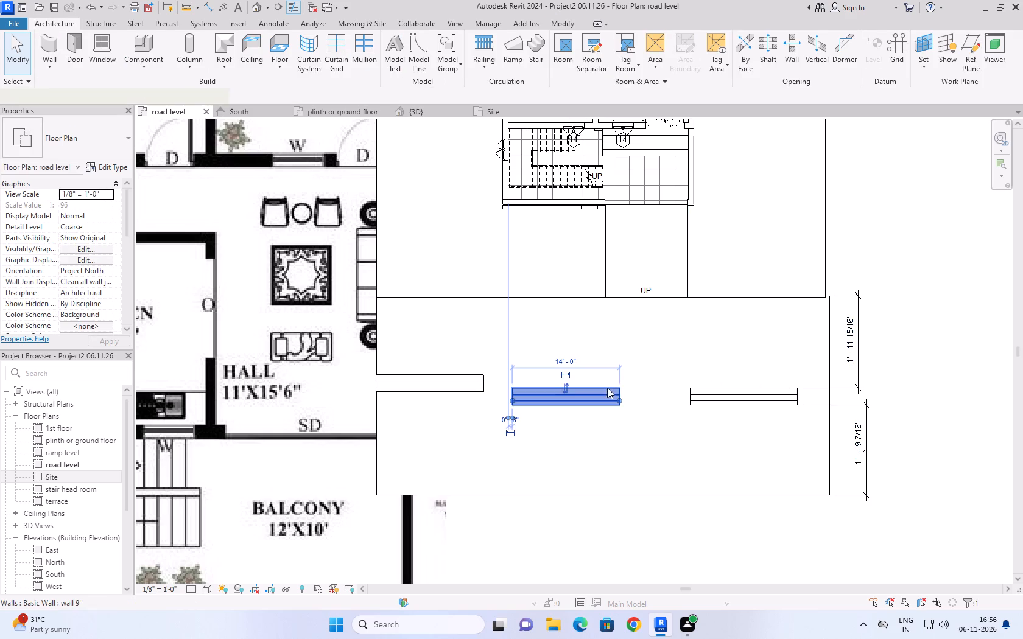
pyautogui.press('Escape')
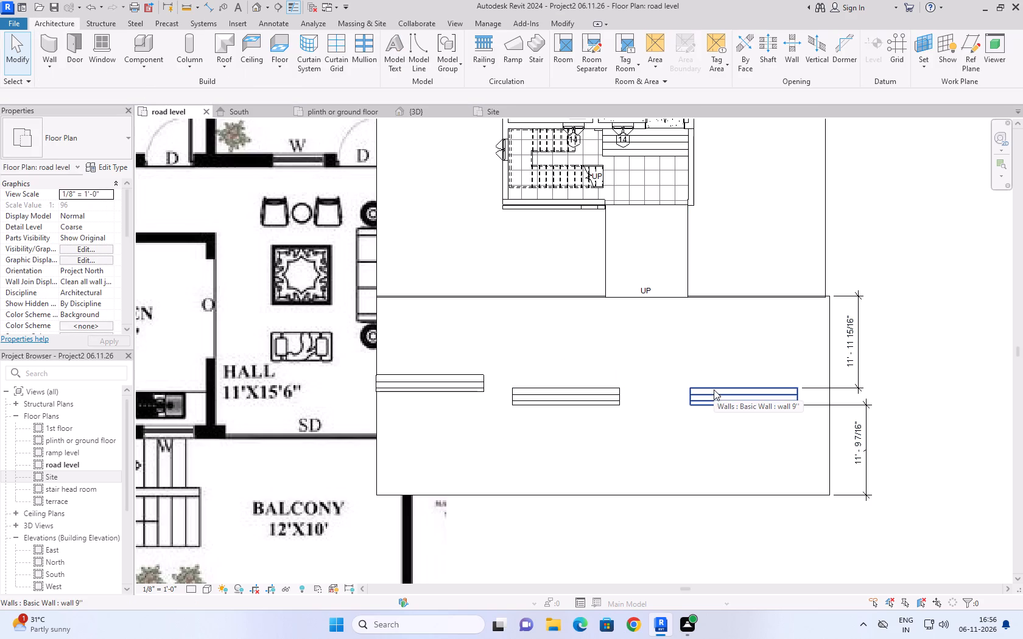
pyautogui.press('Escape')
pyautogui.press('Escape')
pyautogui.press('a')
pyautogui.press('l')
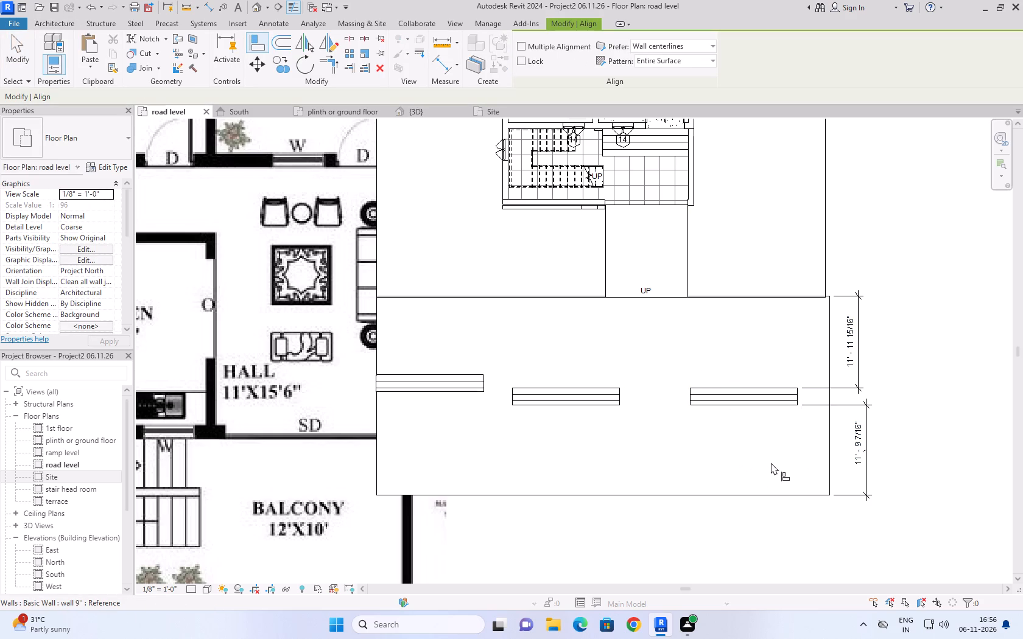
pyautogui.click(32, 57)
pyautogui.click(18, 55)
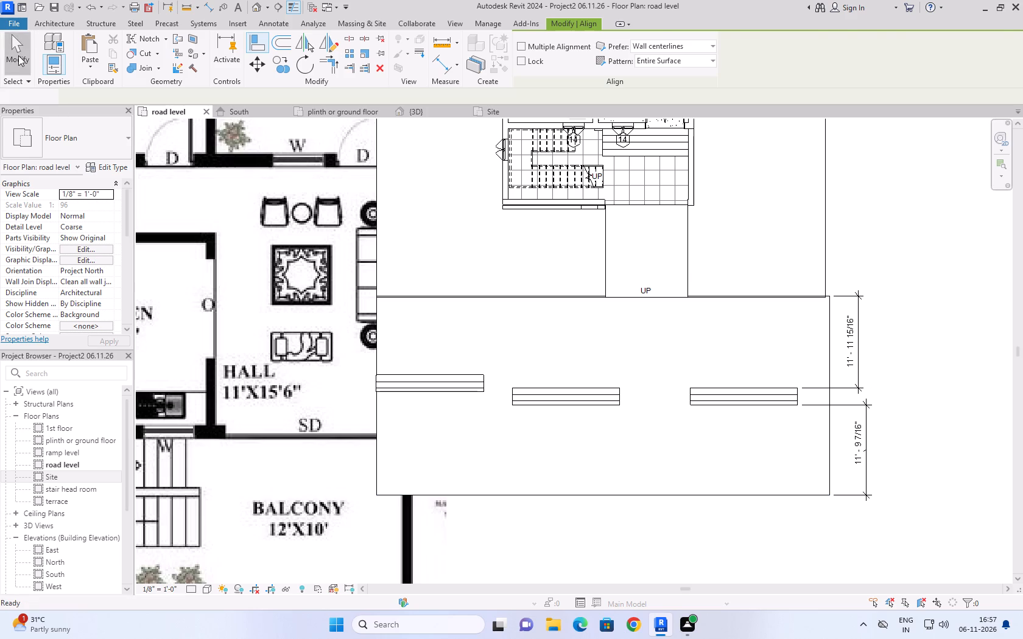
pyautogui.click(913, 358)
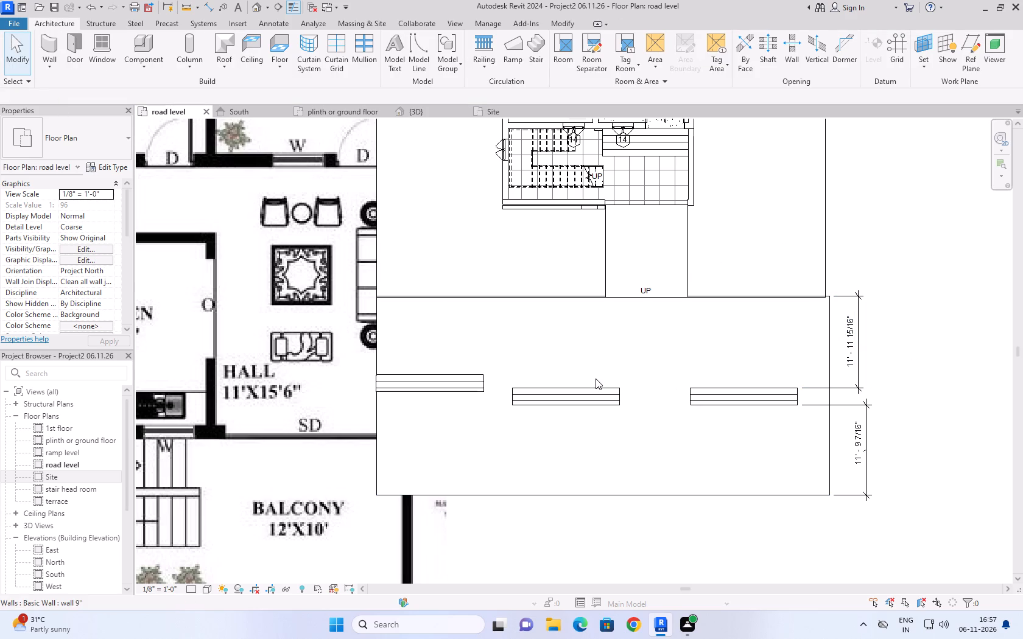
# Nudge the middle road wall east to sit roughly midway between the west and east road walls, keeping its north-south alignment.
pyautogui.click(598, 385)
pyautogui.press('Right')
pyautogui.press('Right')
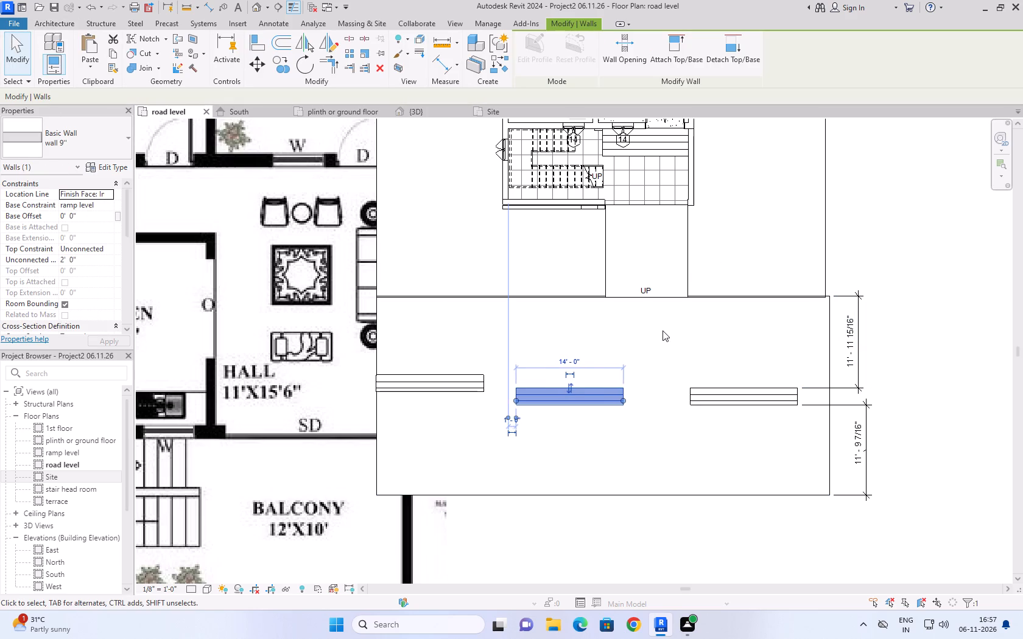
pyautogui.press('Right')
pyautogui.press('Right')
pyautogui.press('Right')
pyautogui.press('Right')
pyautogui.press('Down')
pyautogui.press('Down')
pyautogui.press('Right')
pyautogui.press('Up')
pyautogui.press('Up')
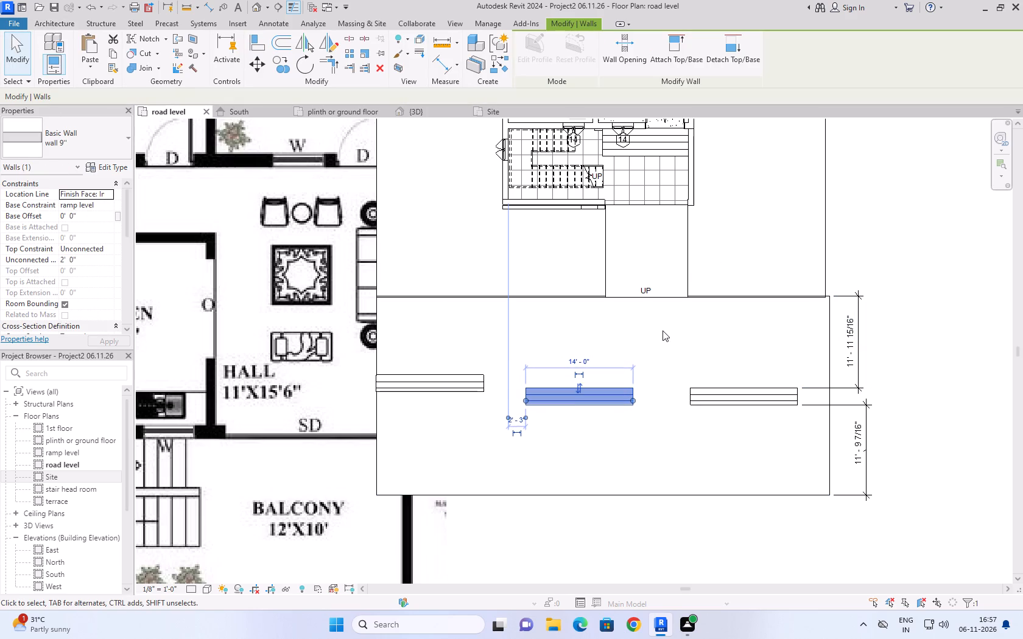
pyautogui.press('Up')
pyautogui.press('Right')
pyautogui.press('Down')
pyautogui.click(899, 215)
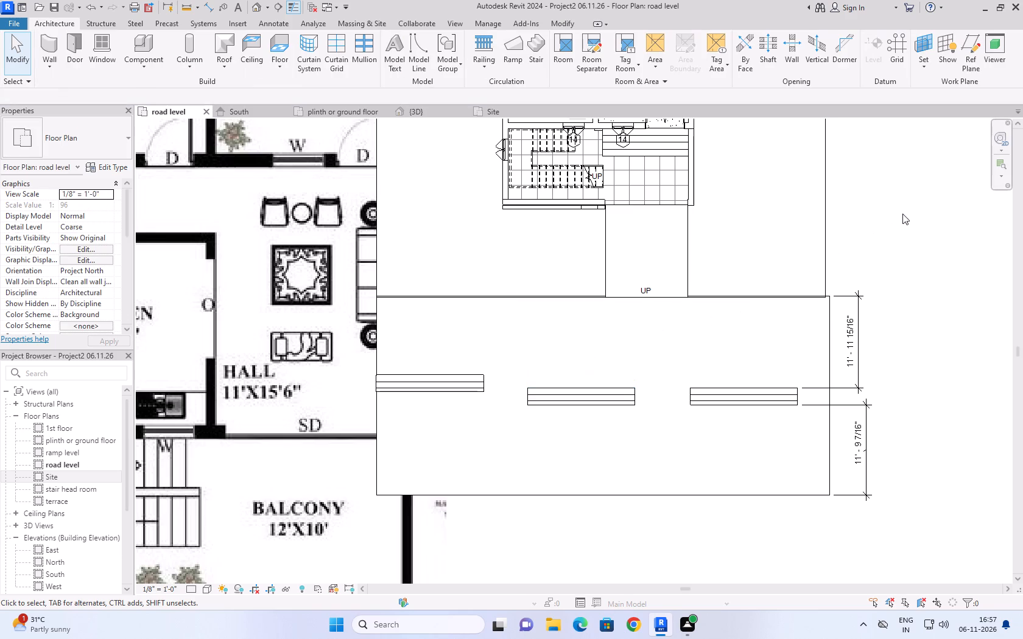
# In the 3D view seen from the right side, nudge the west road wall south until it lines up with the other two road walls.
pyautogui.scroll(-8, 902, 214)
pyautogui.click(418, 111)
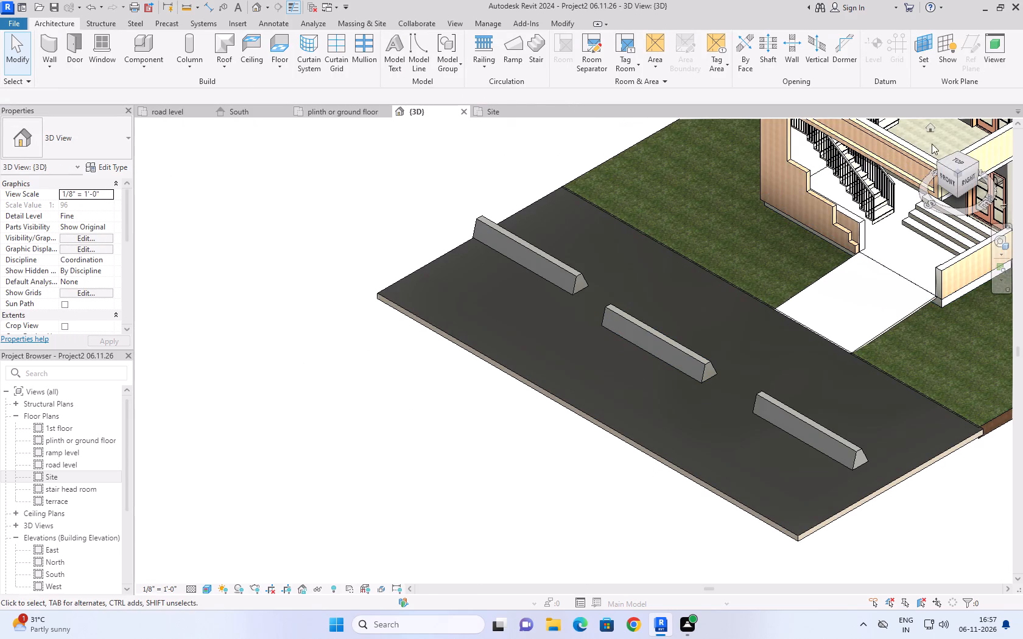
pyautogui.click(932, 126)
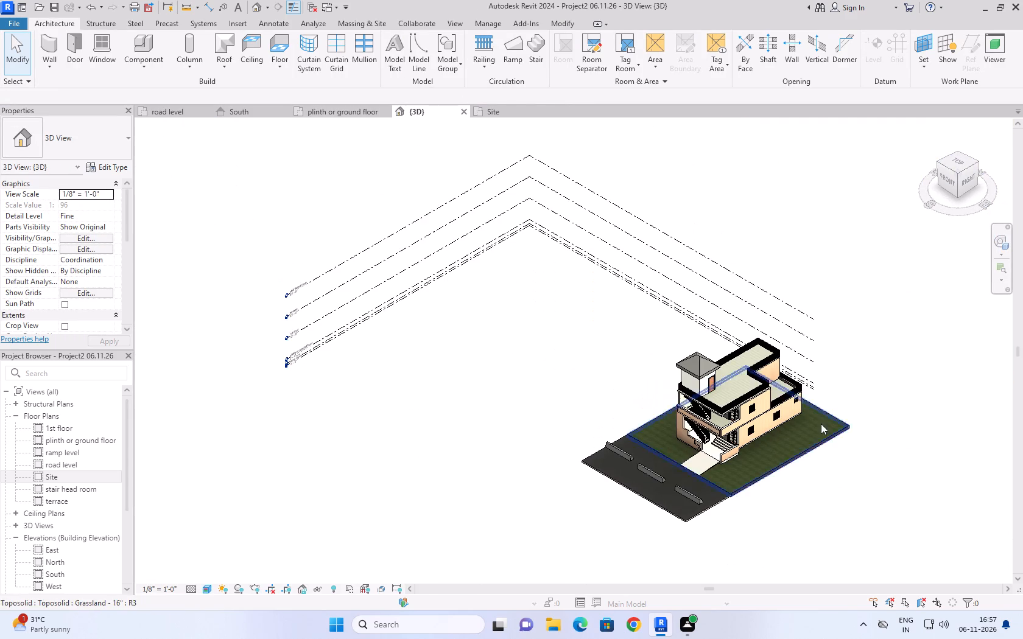
pyautogui.click(965, 177)
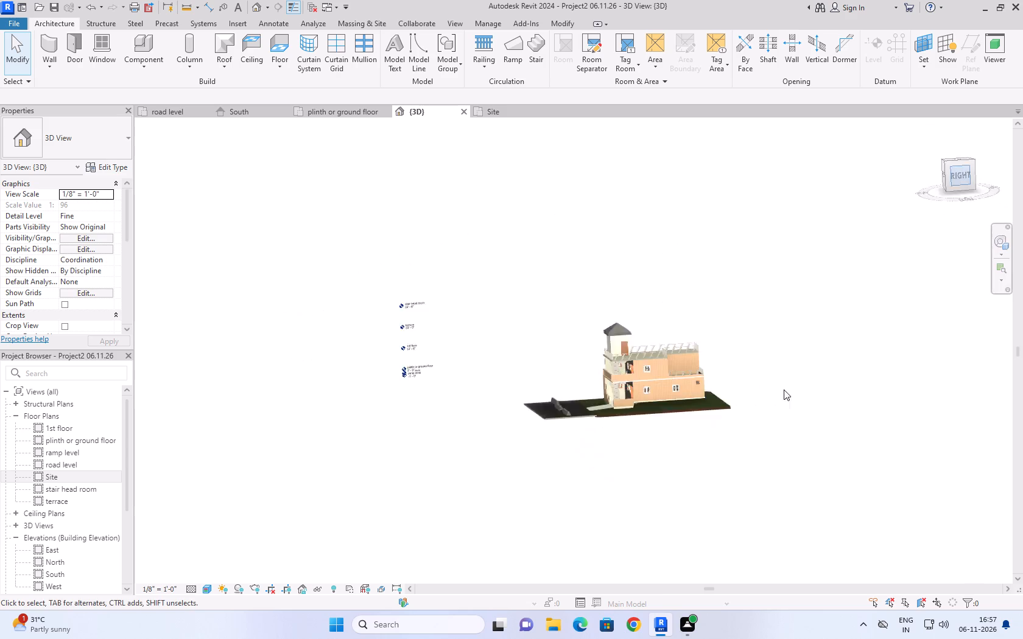
pyautogui.scroll(16, 542, 426)
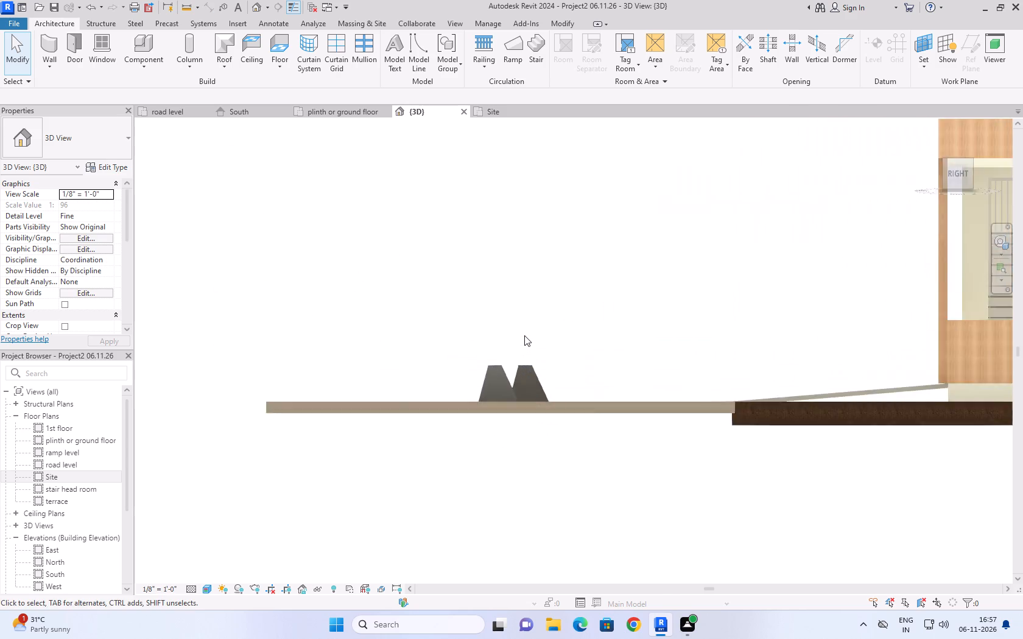
pyautogui.scroll(4, 524, 335)
pyautogui.click(521, 392)
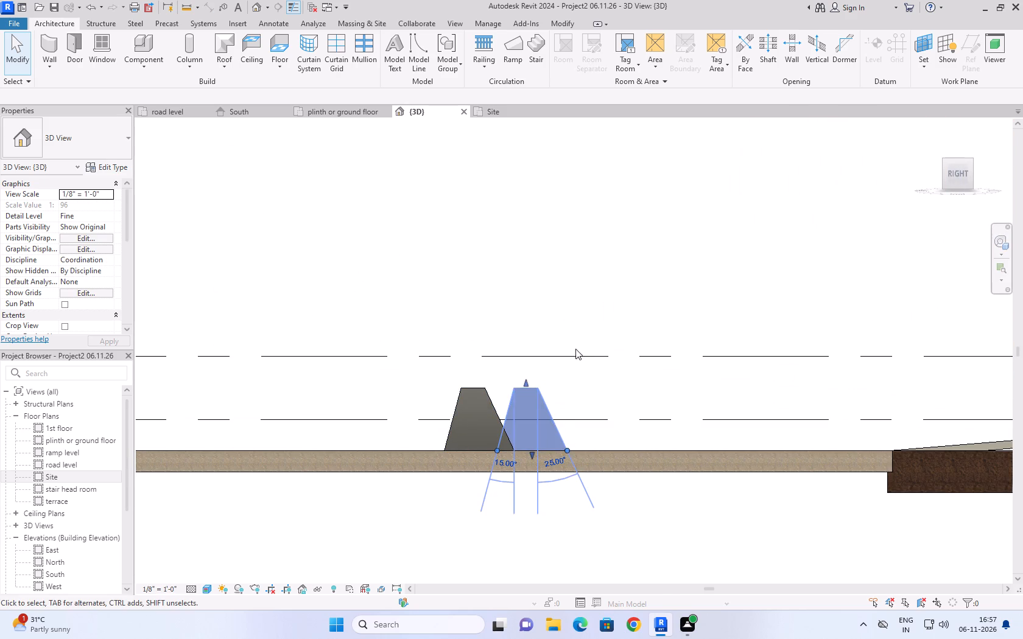
pyautogui.press('Left')
pyautogui.press('Left')
pyautogui.press('Left')
pyautogui.press('Left')
pyautogui.press('Left')
pyautogui.press('Left')
pyautogui.press('Left')
pyautogui.press('Left')
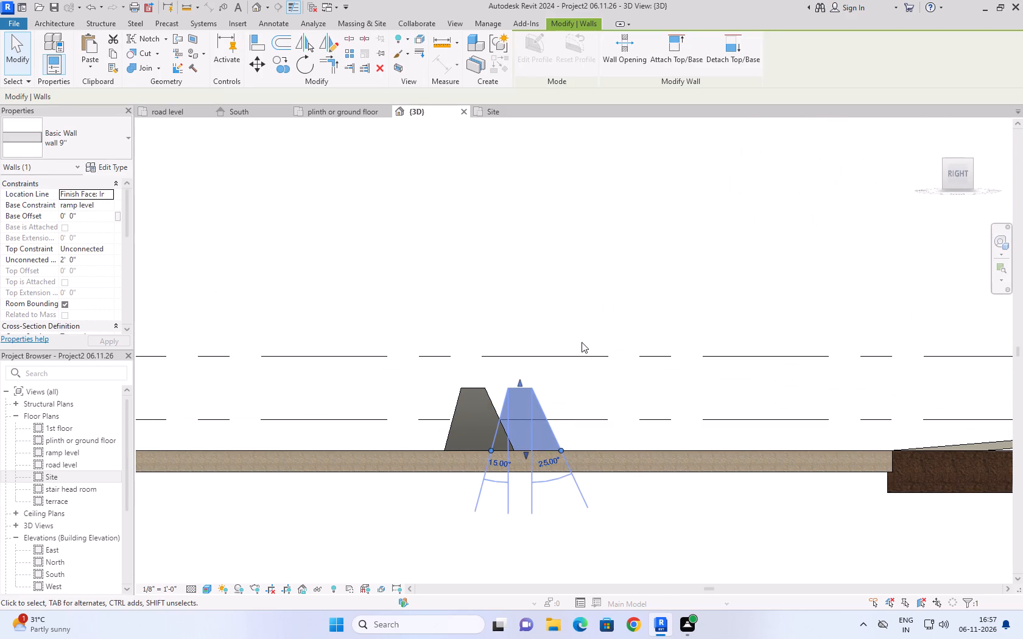
pyautogui.press('Left')
pyautogui.press('Left')
pyautogui.press('Left')
pyautogui.press('Left')
pyautogui.press('Left')
pyautogui.press('Left')
pyautogui.press('Left')
pyautogui.press('Left')
pyautogui.press('Left')
pyautogui.press('Left')
pyautogui.press('Left')
pyautogui.press('Left')
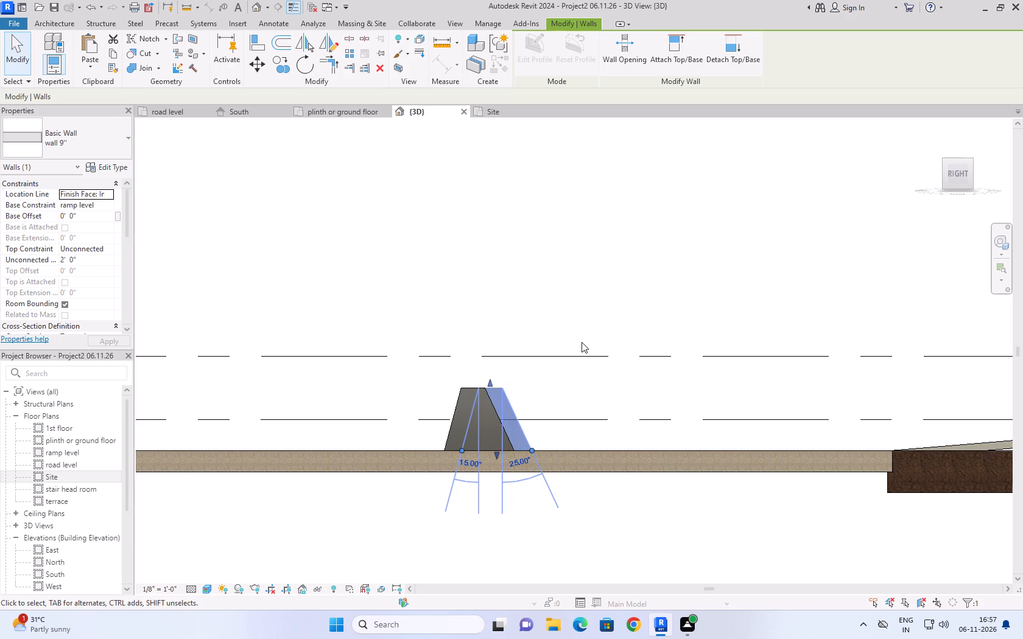
pyautogui.press('Left')
pyautogui.press('Left')
pyautogui.press('Left')
pyautogui.press('Left')
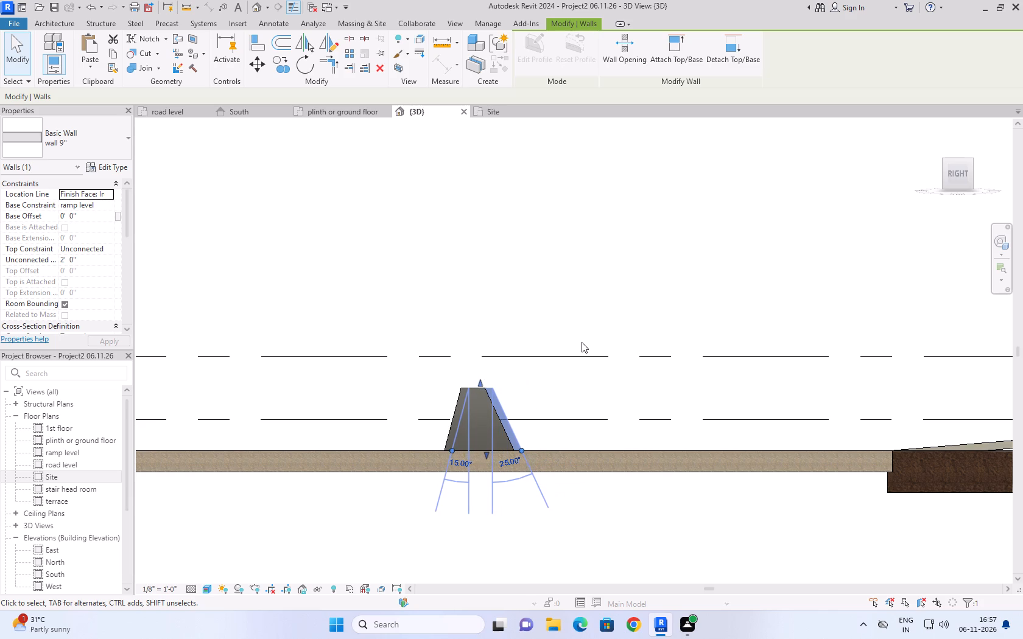
pyautogui.press('Left')
pyautogui.press('Left')
pyautogui.press('Left')
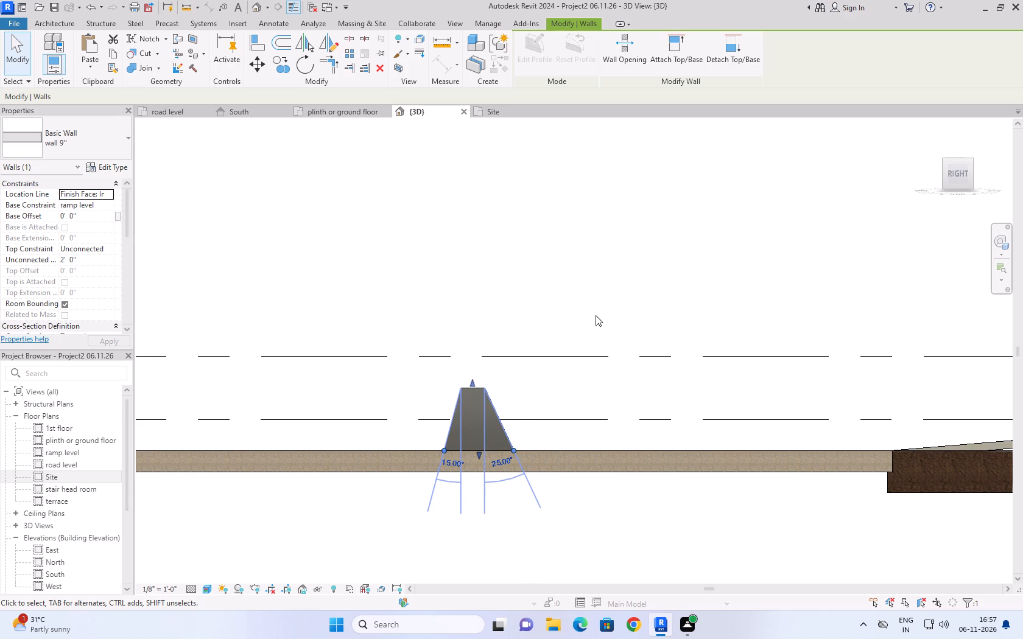
pyautogui.press('Left')
pyautogui.press('Right')
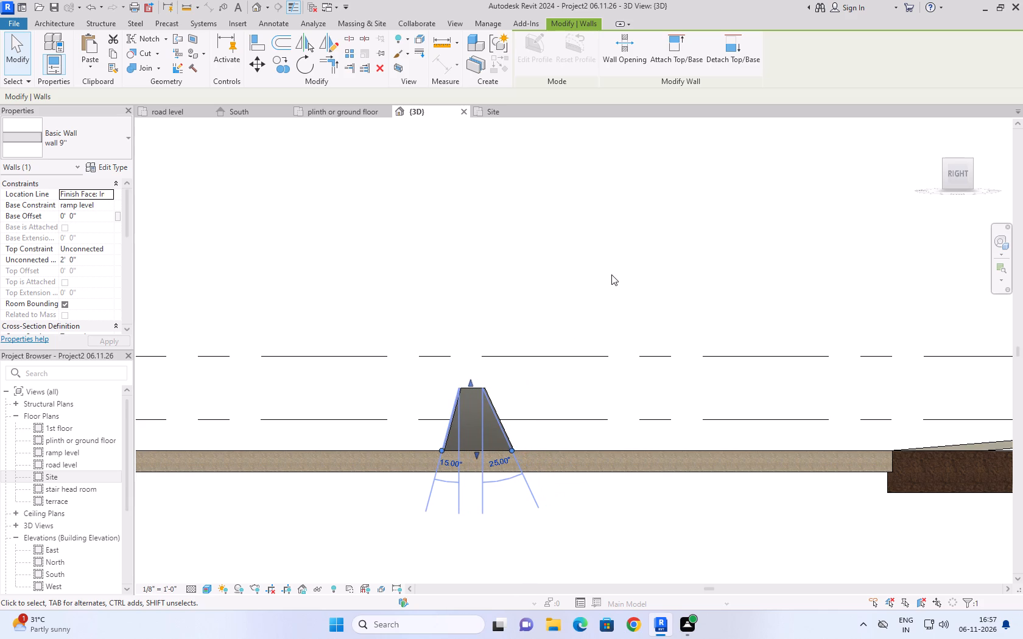
pyautogui.click(611, 274)
pyautogui.scroll(-4, 611, 274)
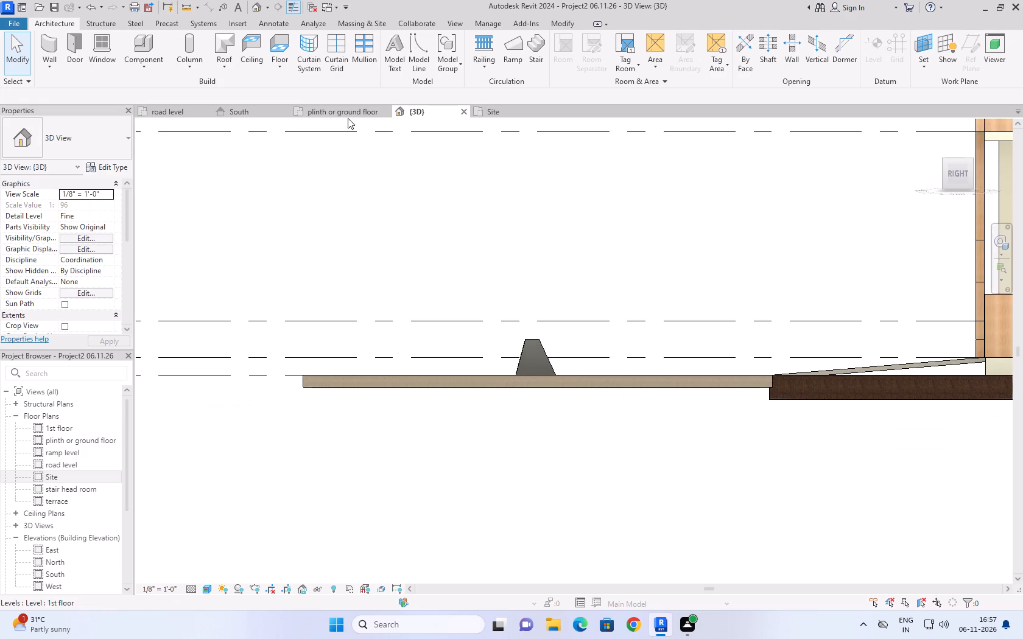
pyautogui.click(929, 124)
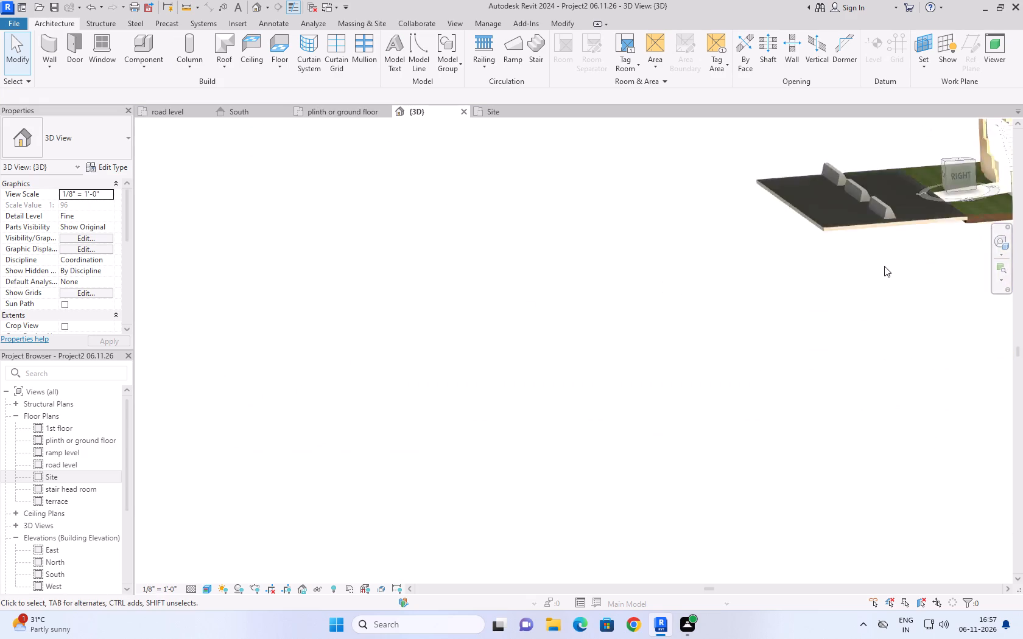
pyautogui.scroll(8, 650, 521)
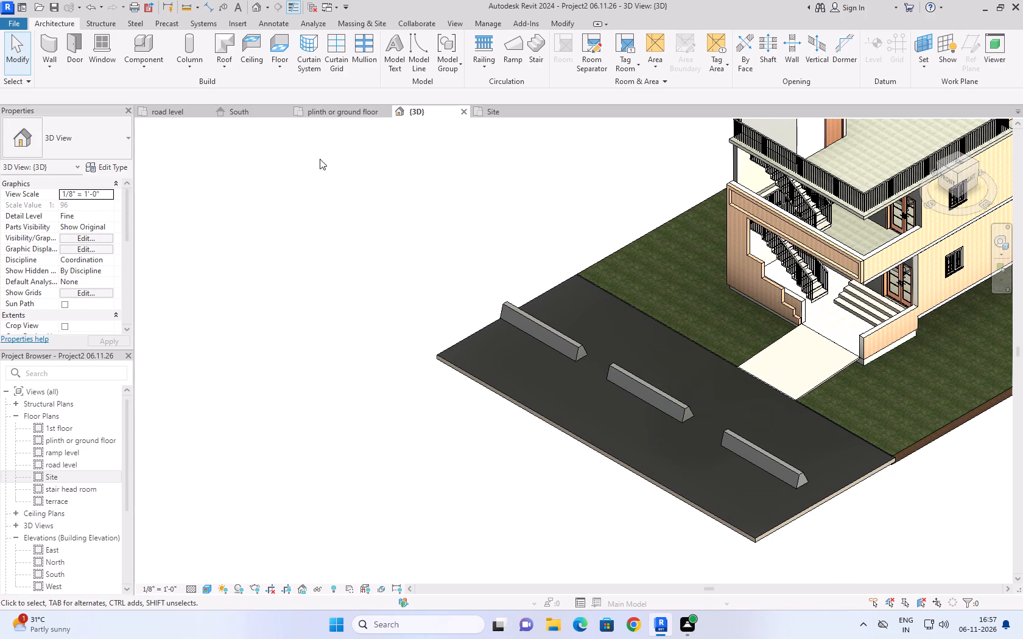
# In the road level plan, start placing a component and load the RPC Beetle family from the Entourage folder.
pyautogui.click(185, 116)
pyautogui.moveTo(867, 417); pyautogui.dragTo(709, 487, button='middle')
pyautogui.scroll(-1, 695, 509)
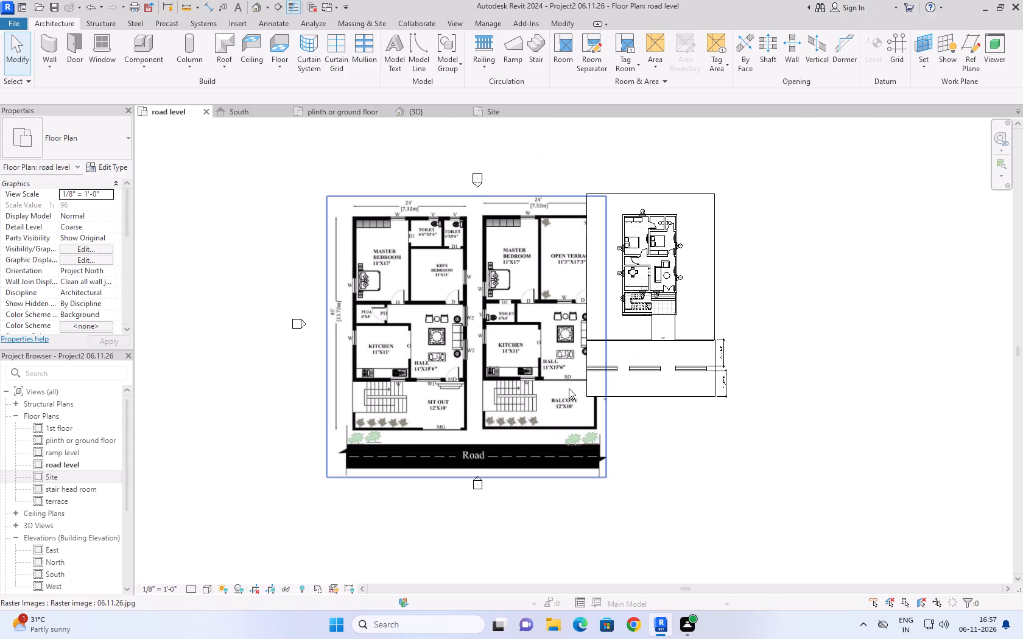
pyautogui.click(155, 69)
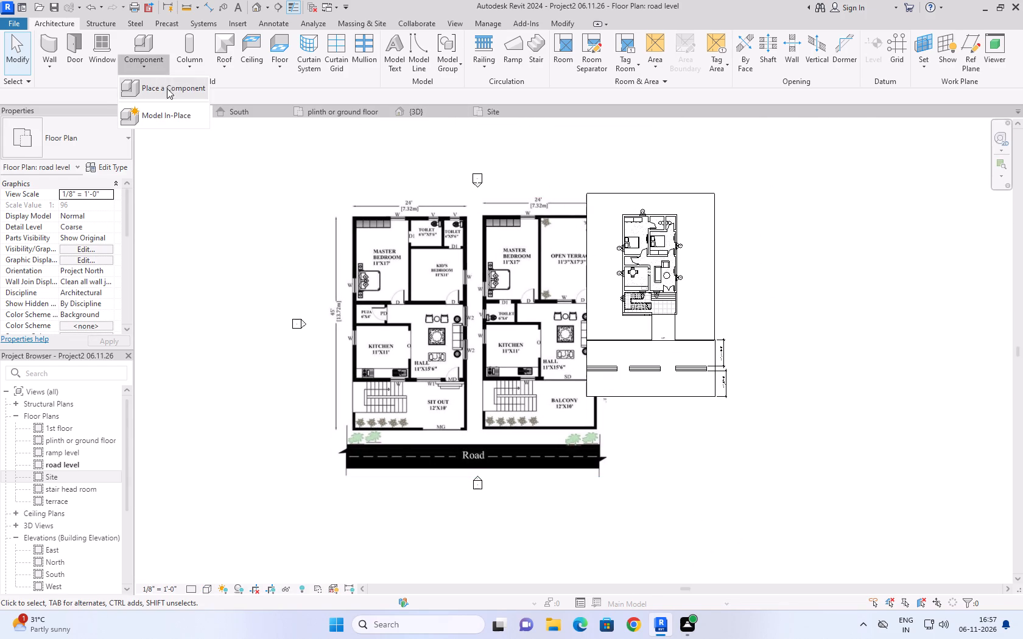
pyautogui.moveTo(173, 108); pyautogui.dragTo(186, 91)
pyautogui.click(186, 85)
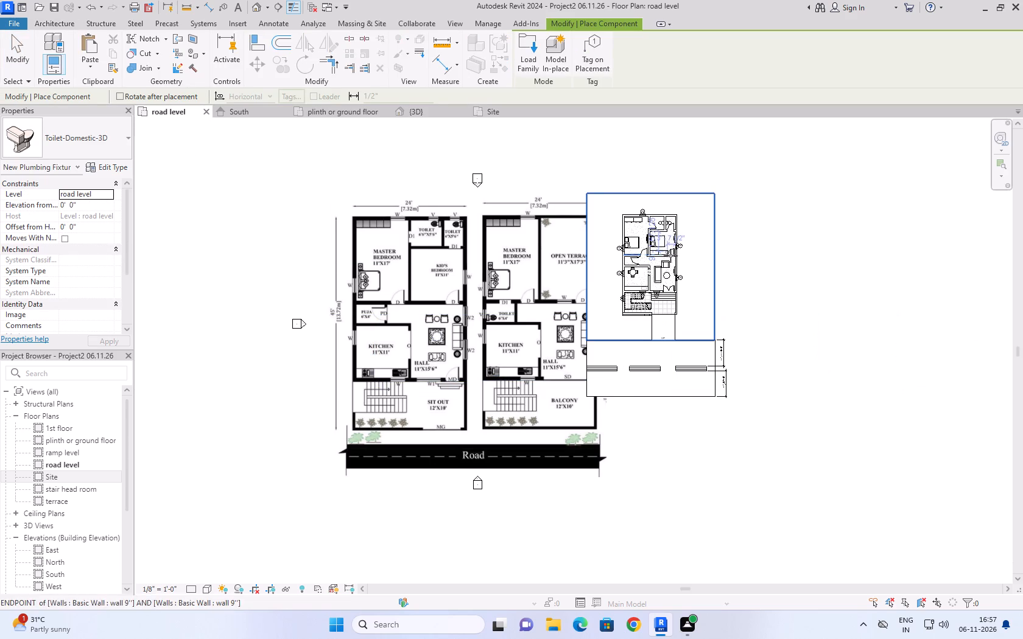
pyautogui.click(535, 55)
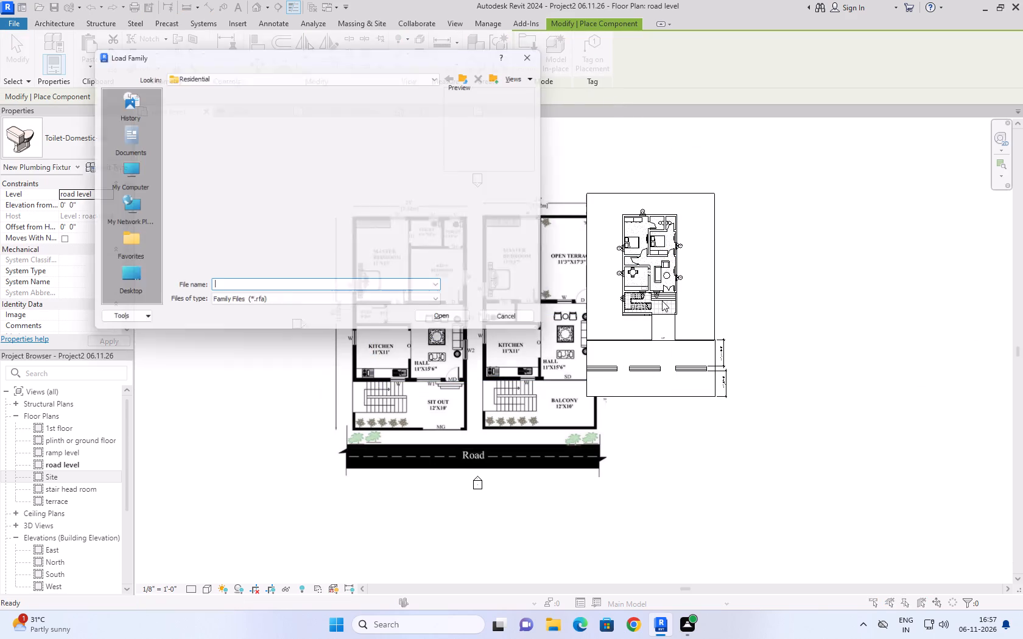
pyautogui.click(477, 73)
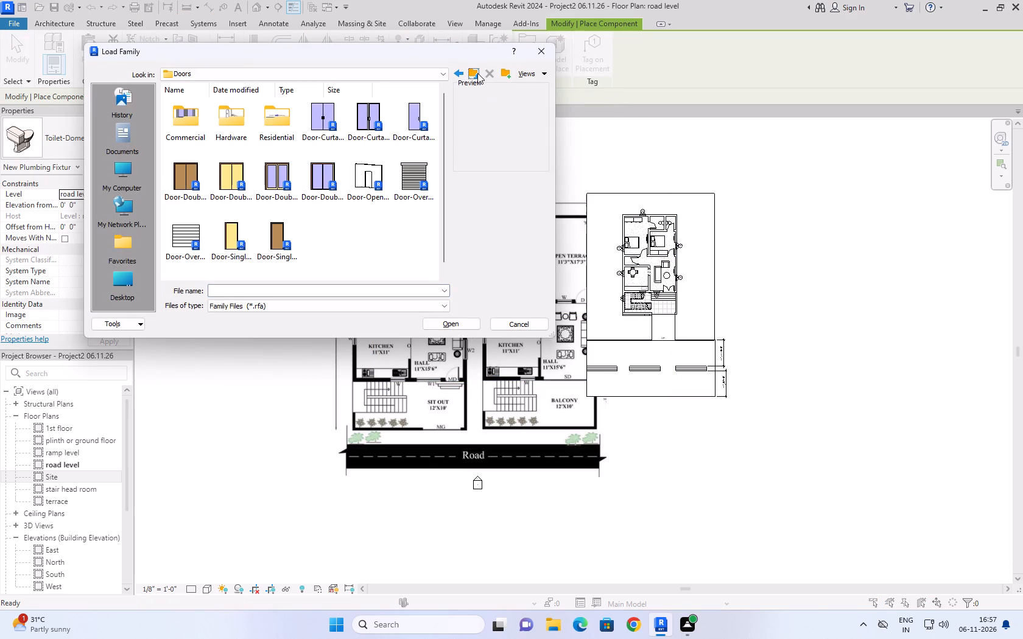
pyautogui.click(471, 74)
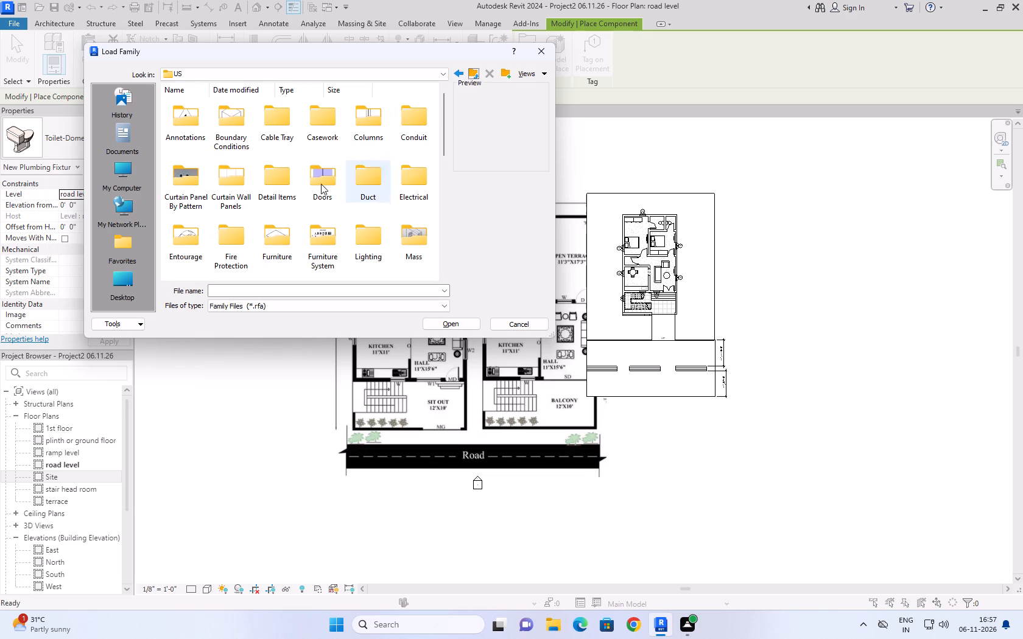
pyautogui.doubleClick(181, 231)
pyautogui.click(180, 106)
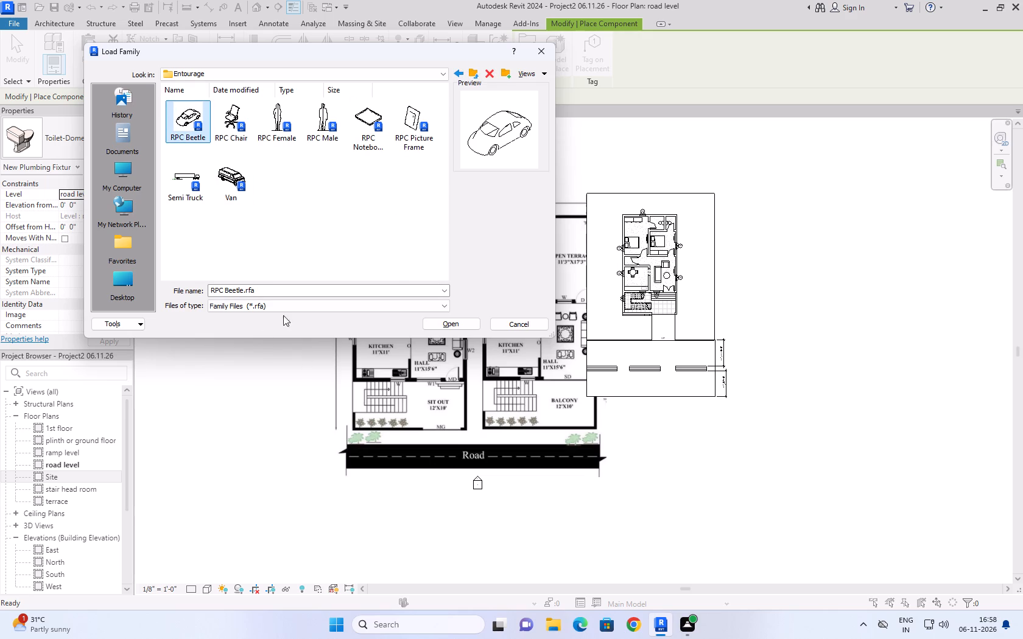
pyautogui.click(465, 324)
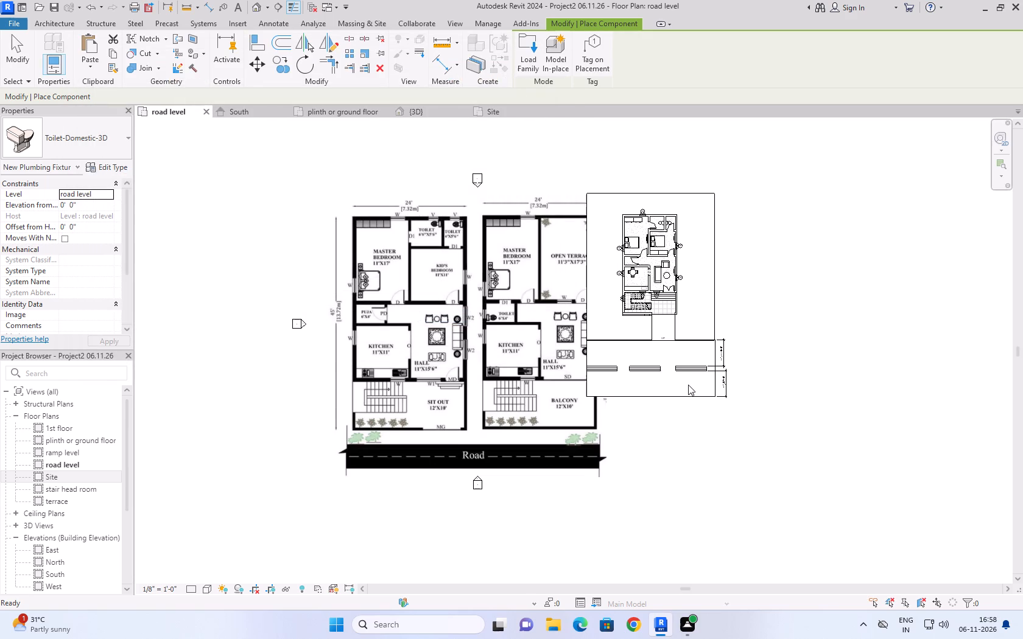
# Place RPC Beetle cars lengthwise in the south lane's east end and the north lane's west part, and one pointing north-south on the entrance ramp.
pyautogui.scroll(7, 691, 385)
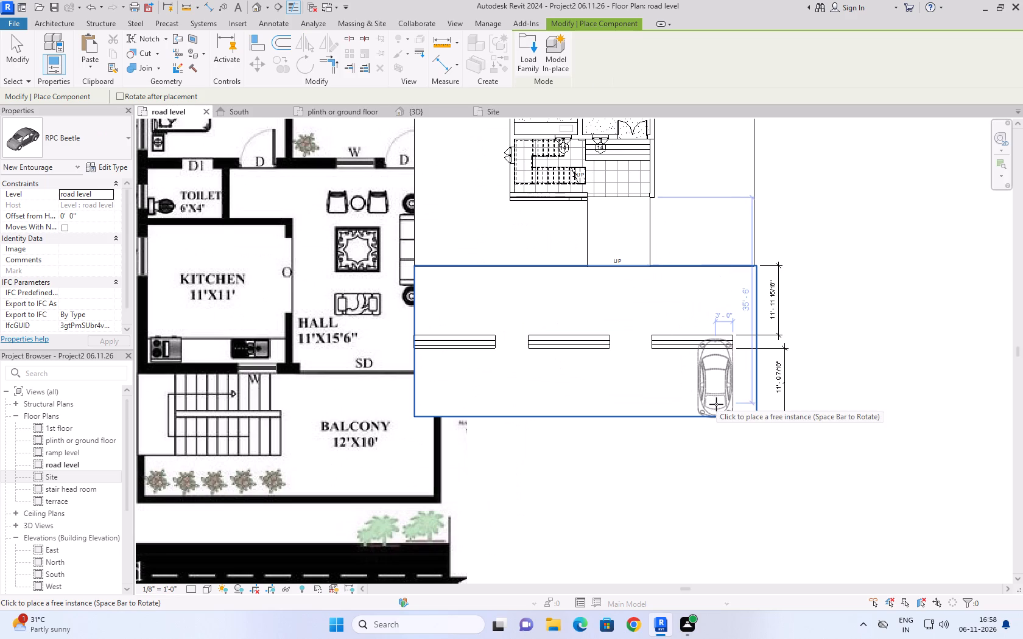
pyautogui.press('space')
pyautogui.click(723, 393)
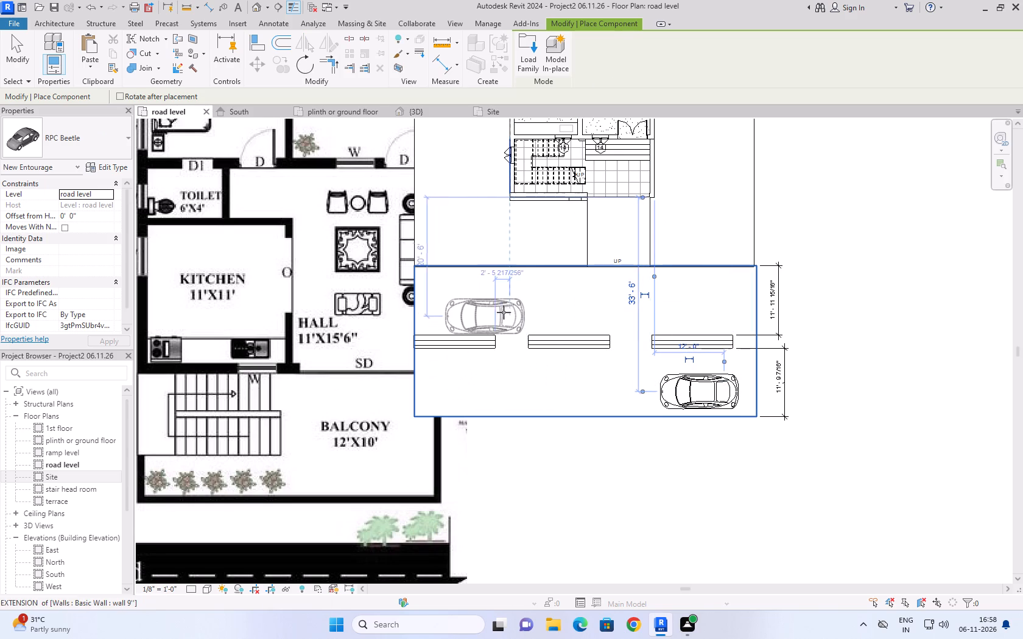
pyautogui.scroll(-3, 501, 310)
pyautogui.press('space')
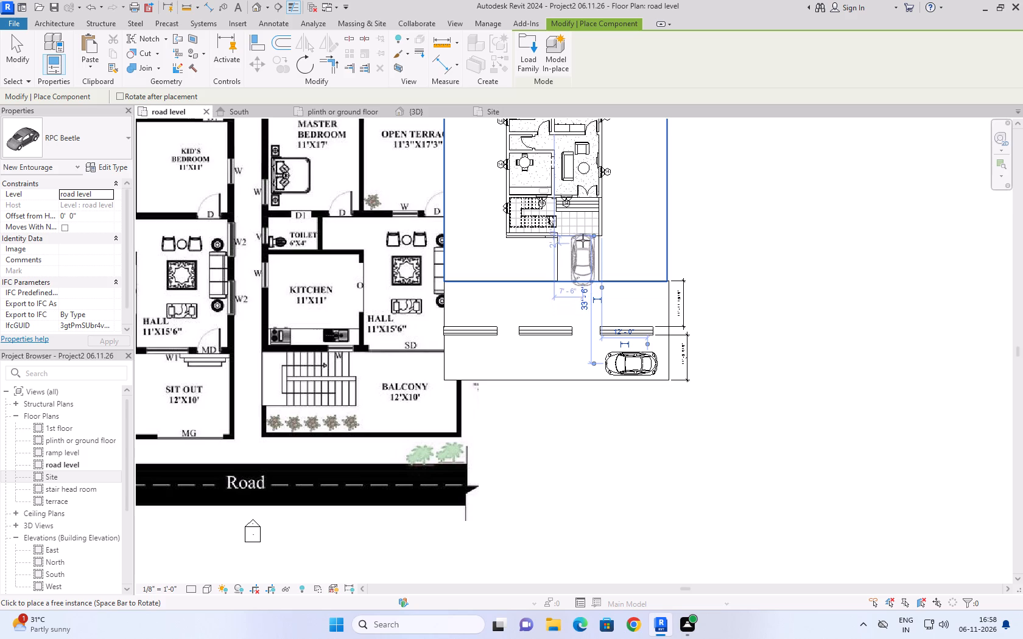
pyautogui.click(583, 236)
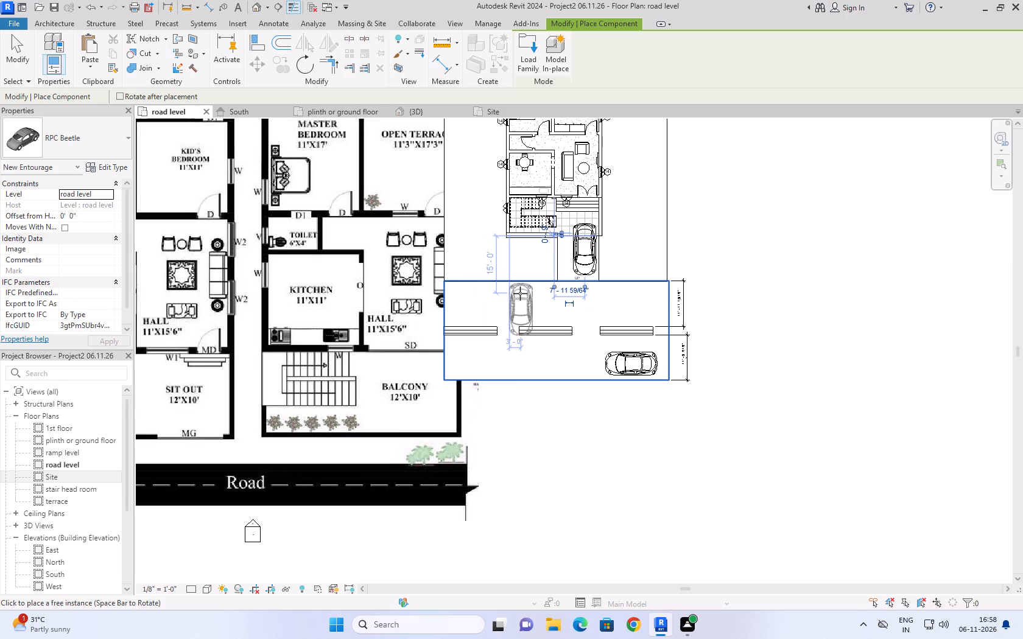
pyautogui.press('space')
pyautogui.click(487, 304)
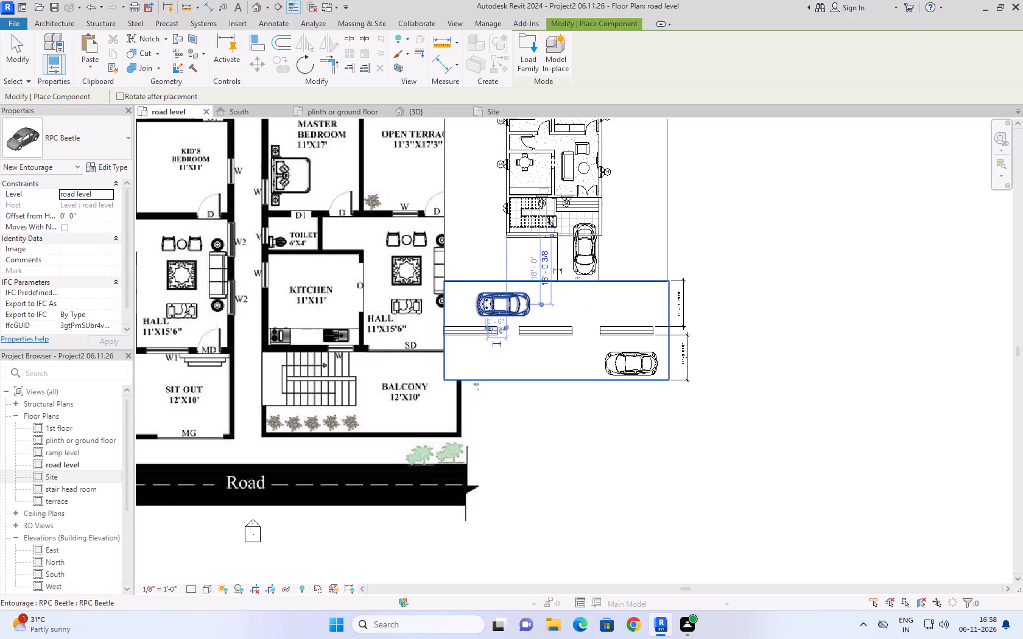
# Load the Van entourage family and place Delivery Vans lengthwise in the south lane's west part and the north lane's east end.
pyautogui.click(520, 61)
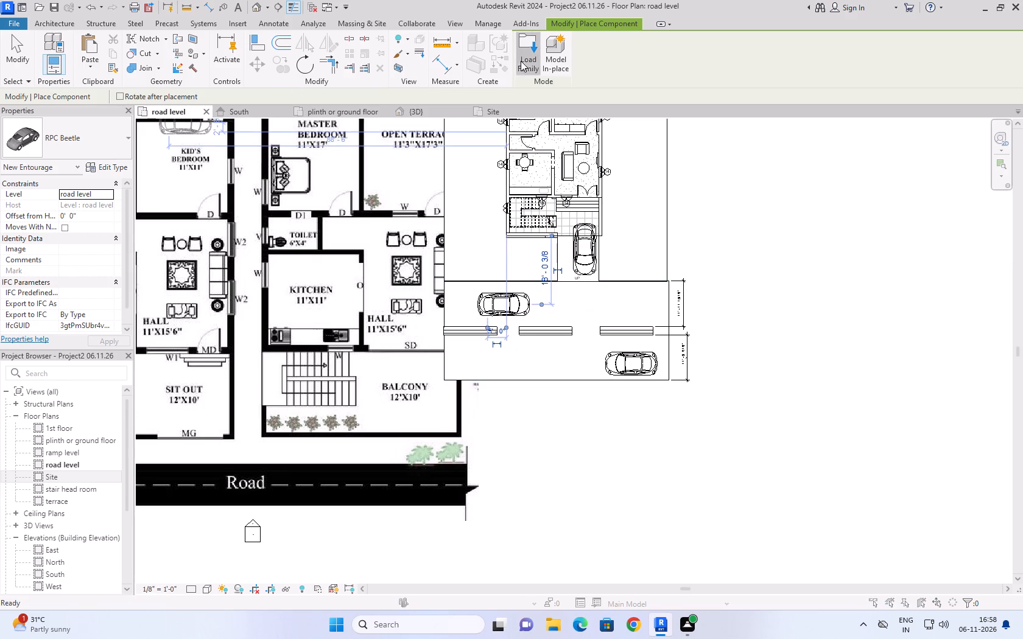
pyautogui.click(229, 189)
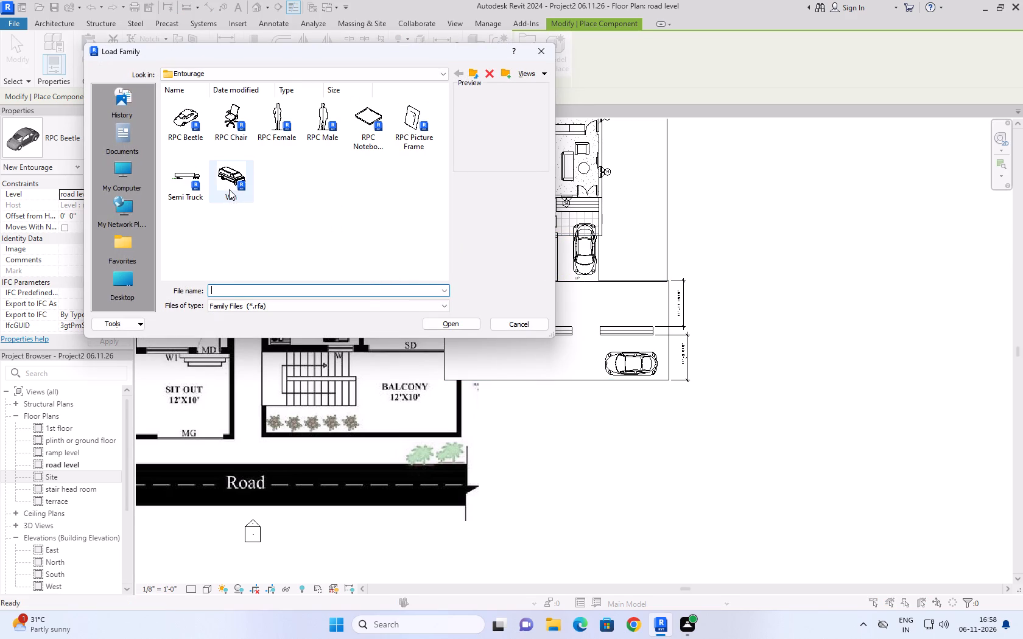
pyautogui.click(448, 319)
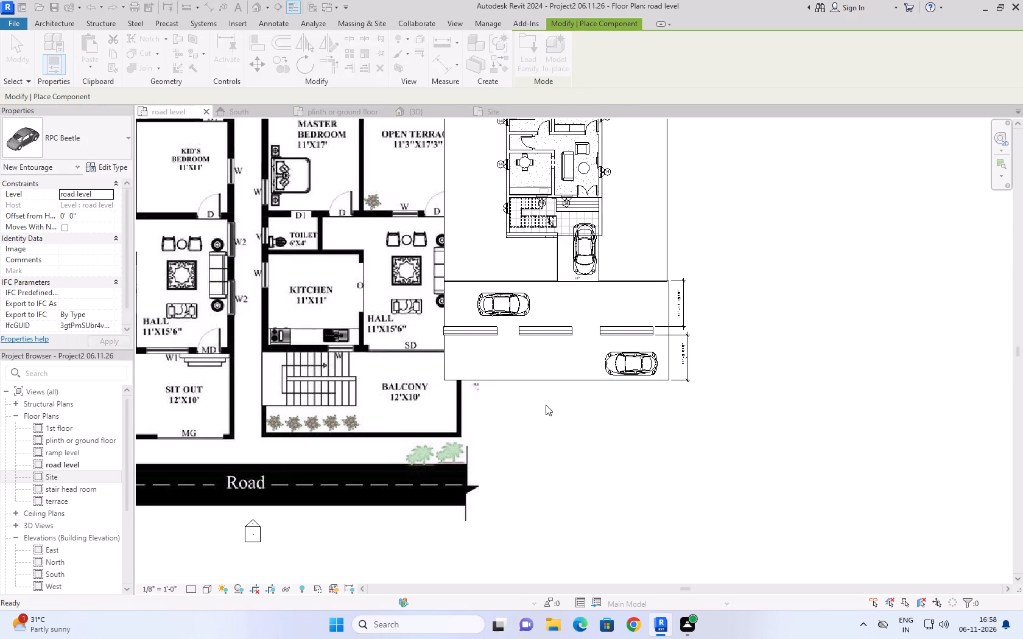
pyautogui.press('space')
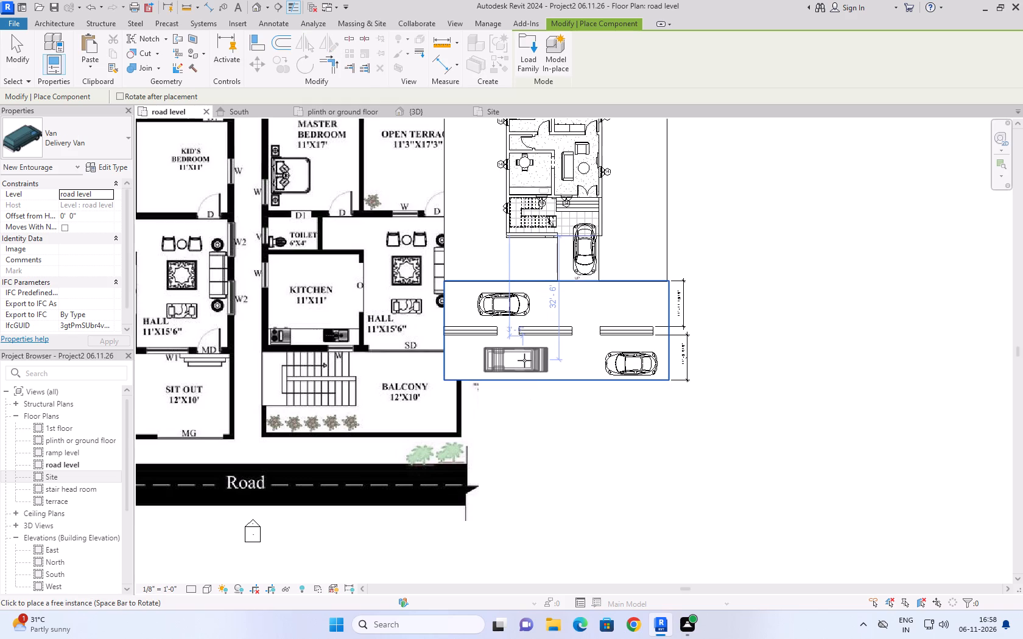
pyautogui.click(527, 360)
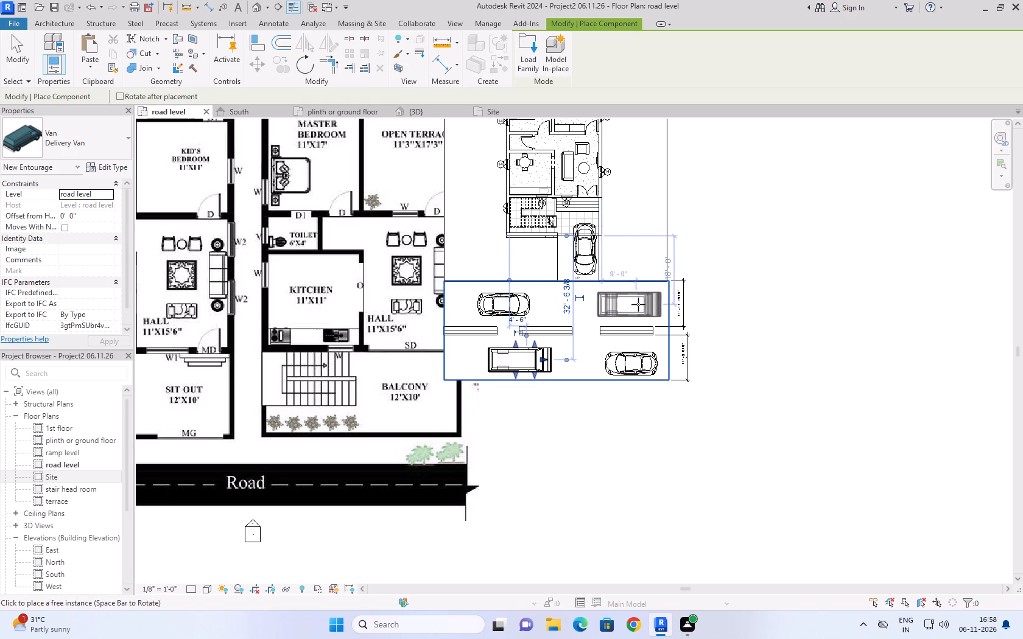
pyautogui.click(640, 304)
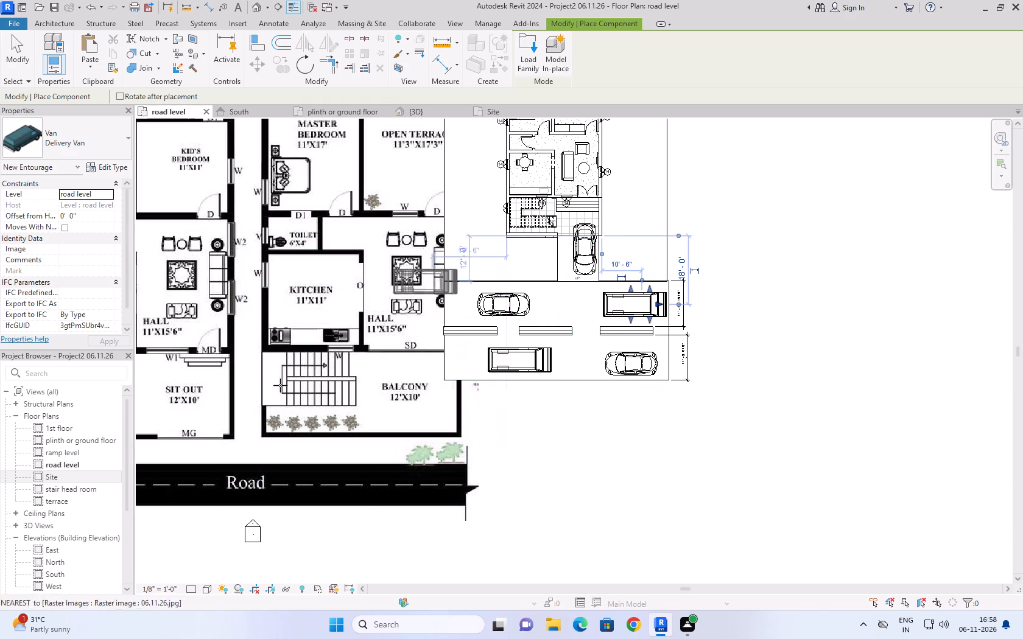
pyautogui.click(26, 60)
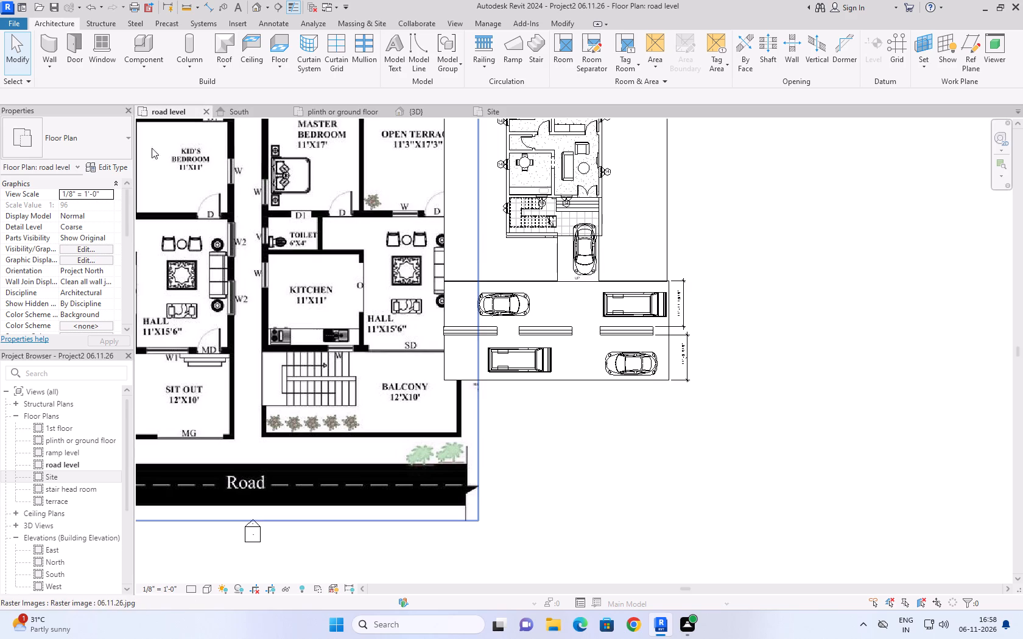
# Examine the placed cars and vans on the road and entrance ramp in the 3D view.
pyautogui.scroll(-3, 636, 424)
pyautogui.click(420, 107)
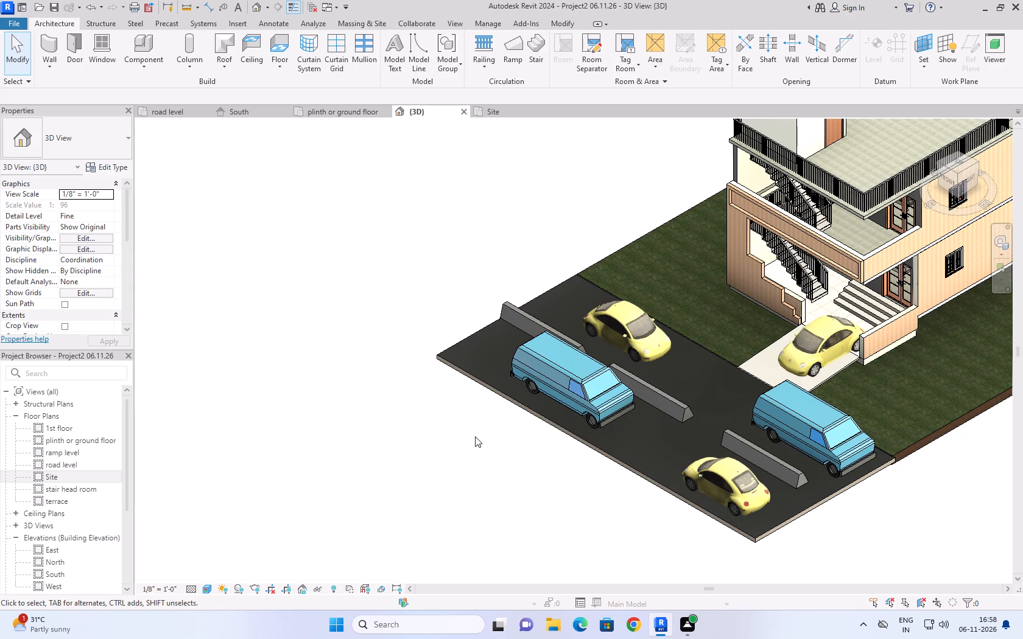
pyautogui.moveTo(459, 257); pyautogui.dragTo(262, 282, button='middle')
pyautogui.scroll(-3, 254, 287)
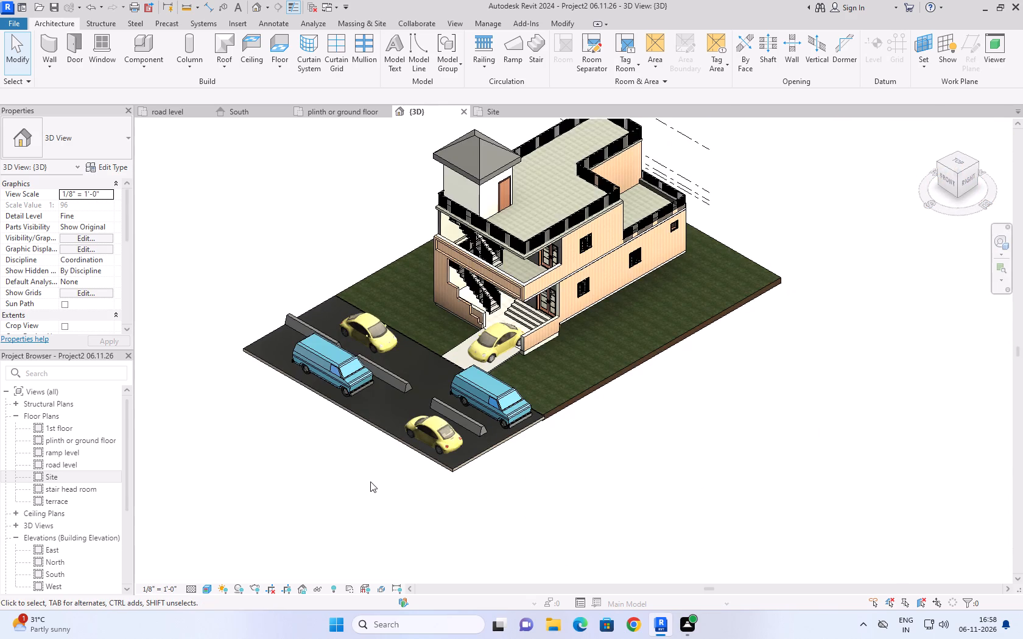
pyautogui.moveTo(339, 444); pyautogui.dragTo(321, 458, button='middle')
pyautogui.scroll(-2, 321, 458)
pyautogui.scroll(4, 429, 372)
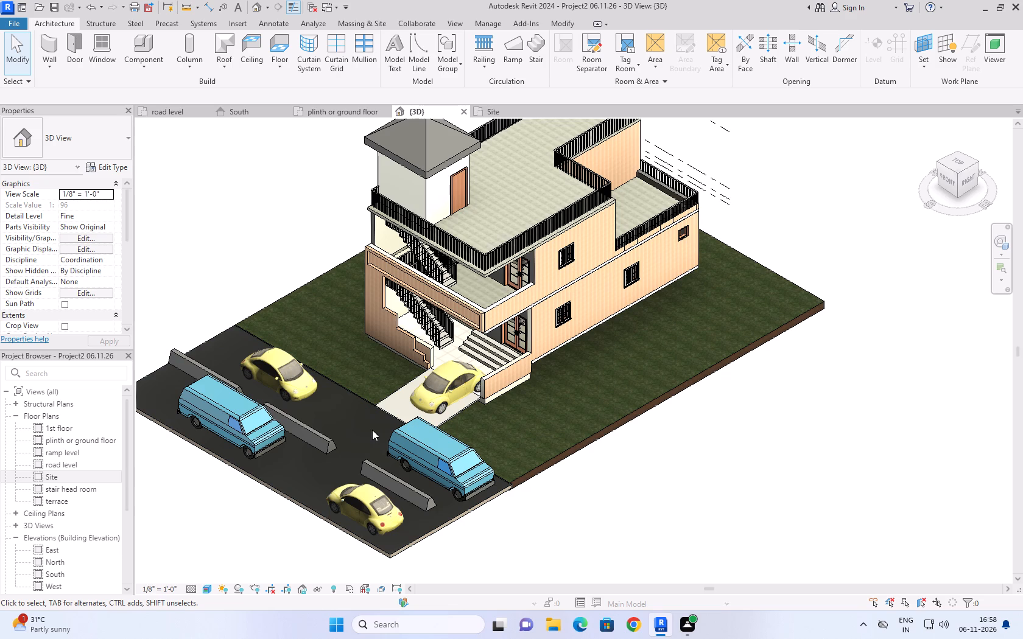
pyautogui.scroll(-2, 395, 388)
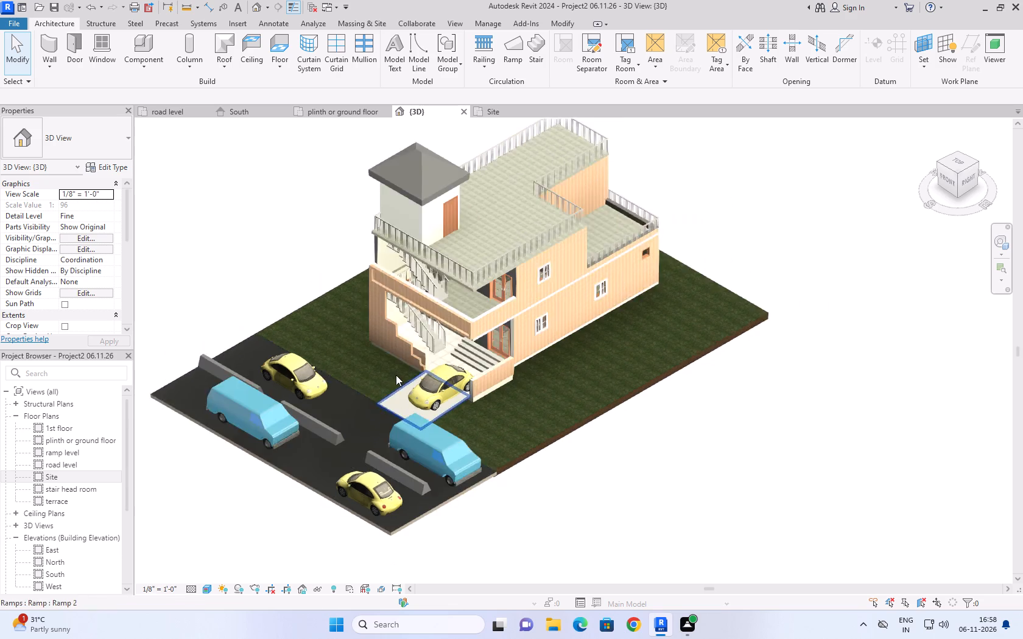
pyautogui.scroll(-1, 396, 375)
pyautogui.scroll(3, 371, 444)
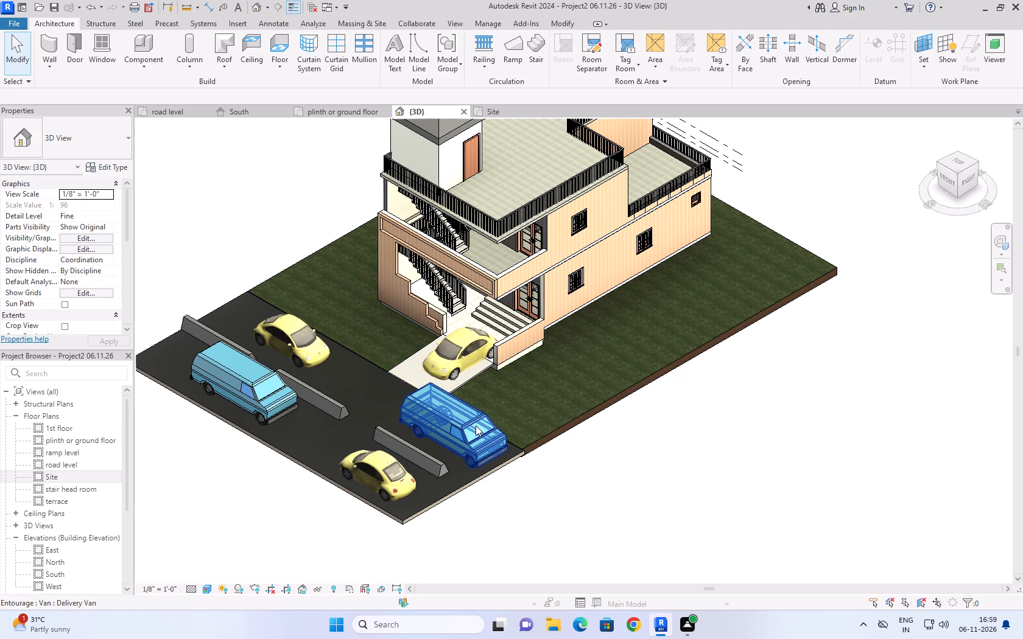
pyautogui.scroll(6, 439, 343)
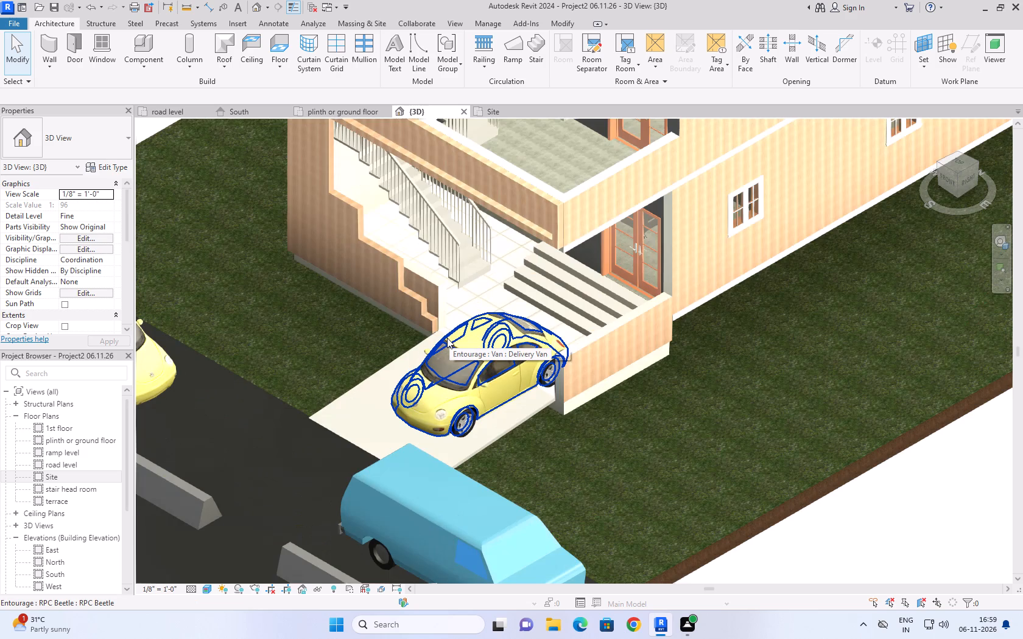
pyautogui.scroll(-5, 447, 338)
pyautogui.scroll(1, 356, 195)
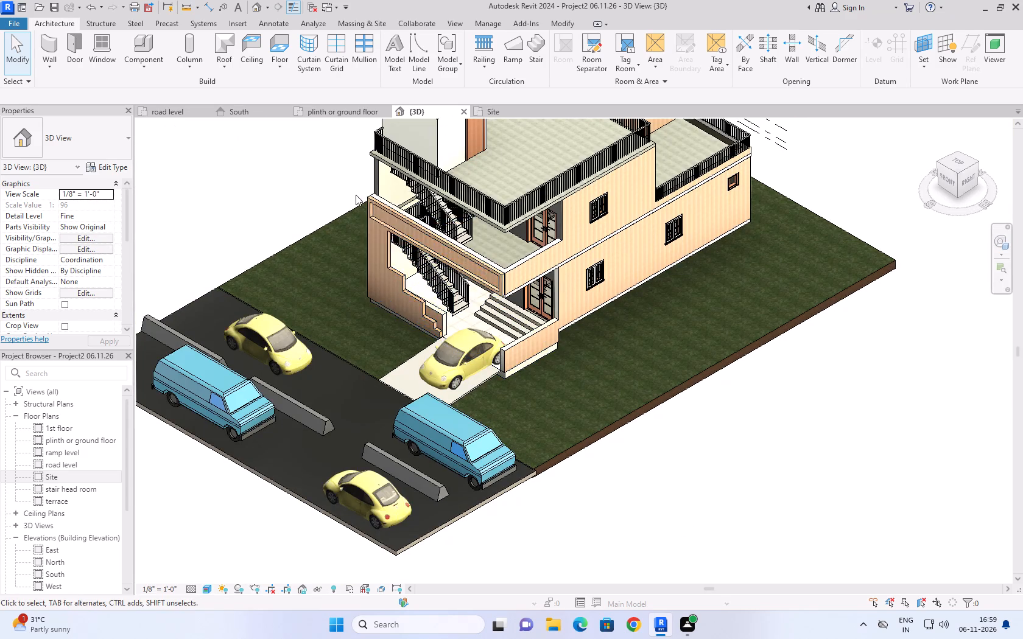
pyautogui.scroll(1, 356, 195)
pyautogui.scroll(1, 408, 360)
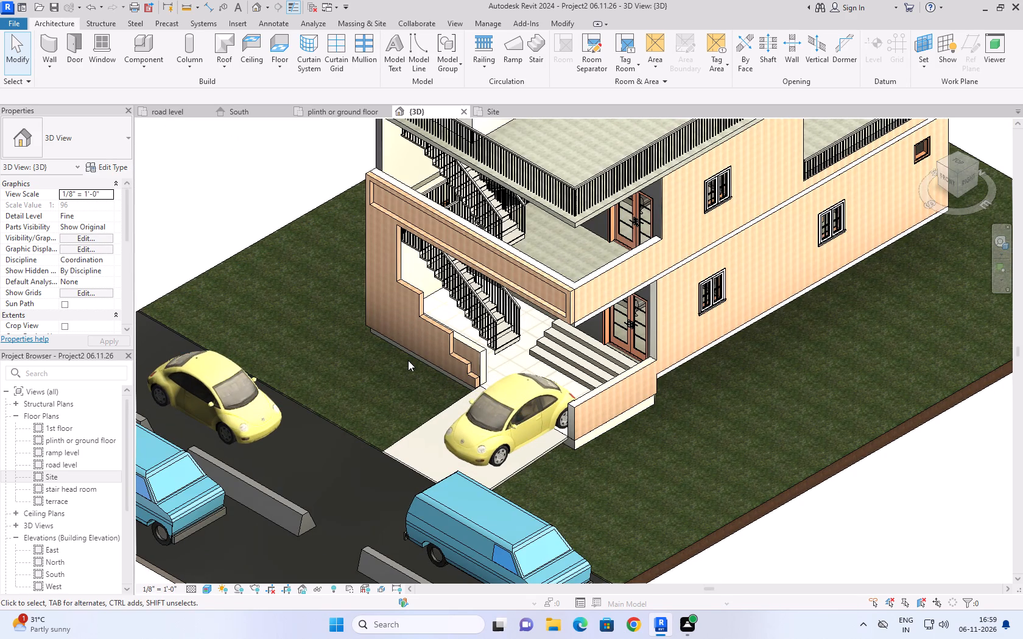
pyautogui.click(152, 68)
pyautogui.click(184, 195)
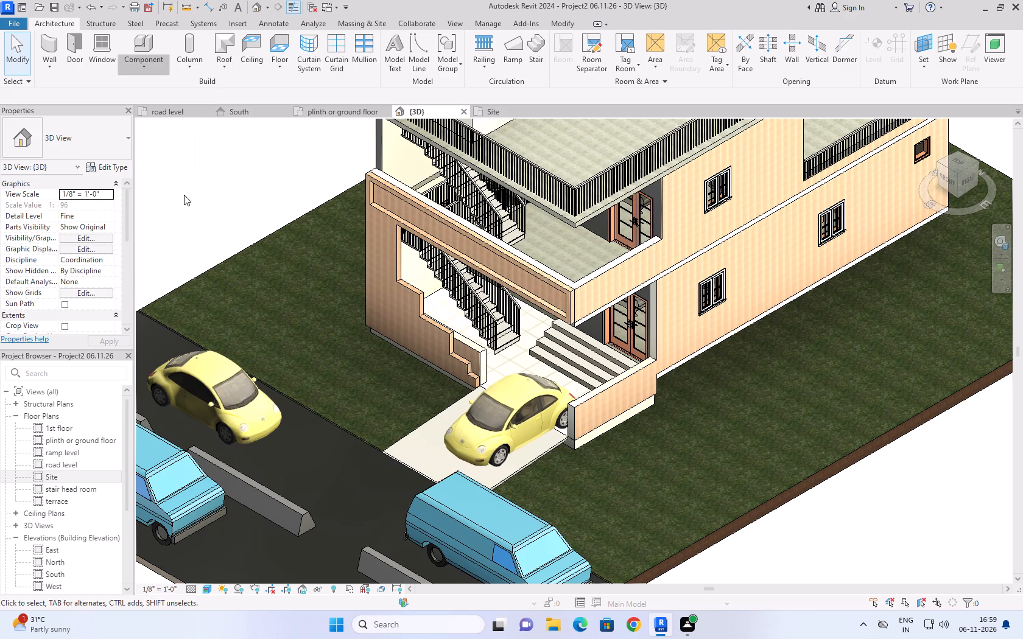
pyautogui.scroll(-2, 481, 400)
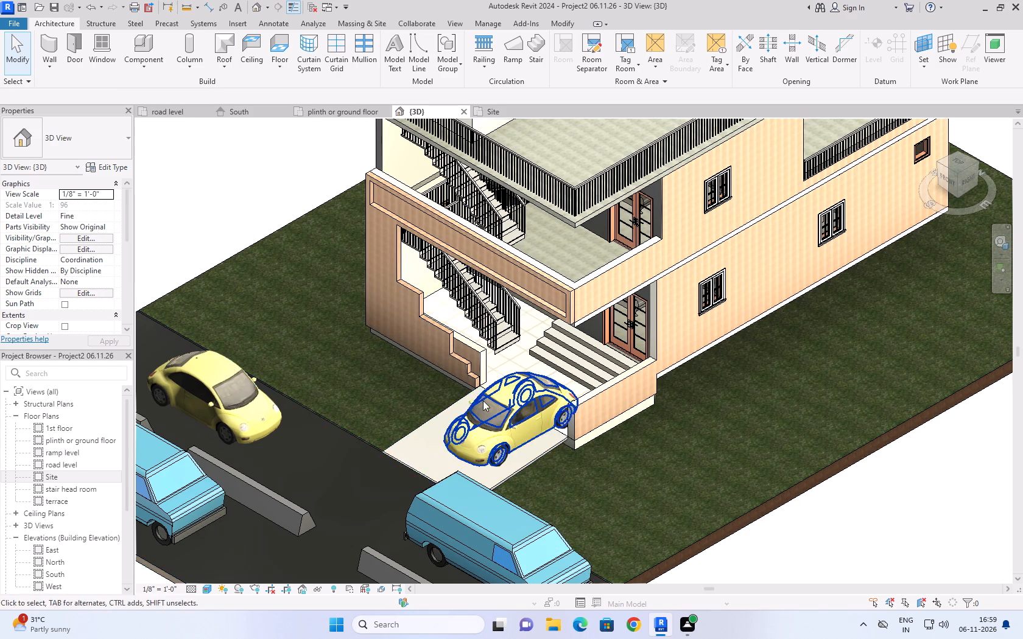
pyautogui.scroll(-2, 483, 400)
pyautogui.scroll(5, 475, 531)
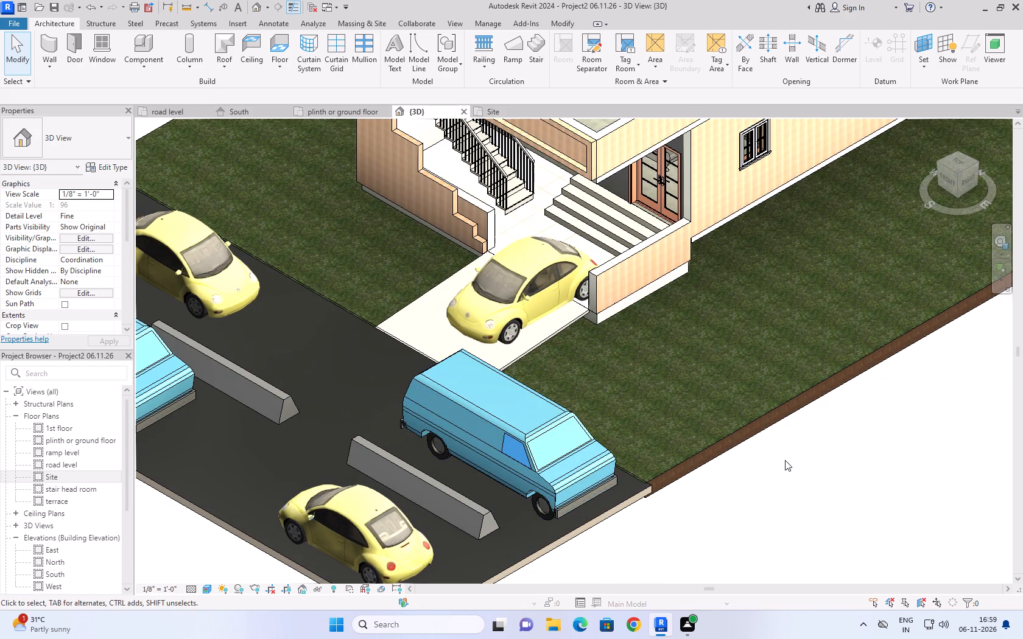
pyautogui.scroll(-5, 491, 384)
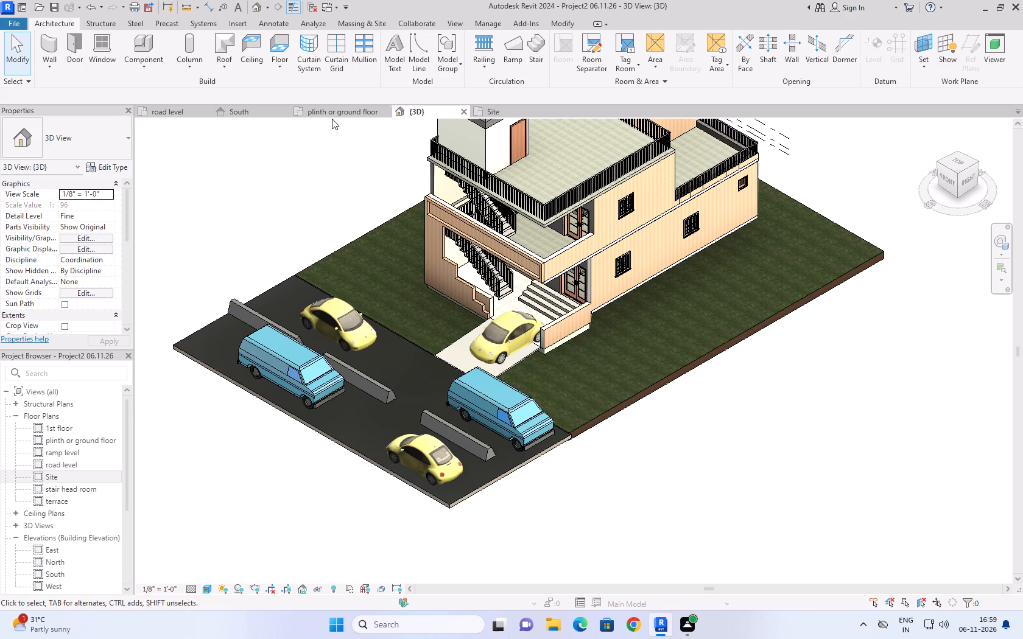
# In the road level plan, delete the two lane-width dimensions at the road's east end.
pyautogui.click(180, 111)
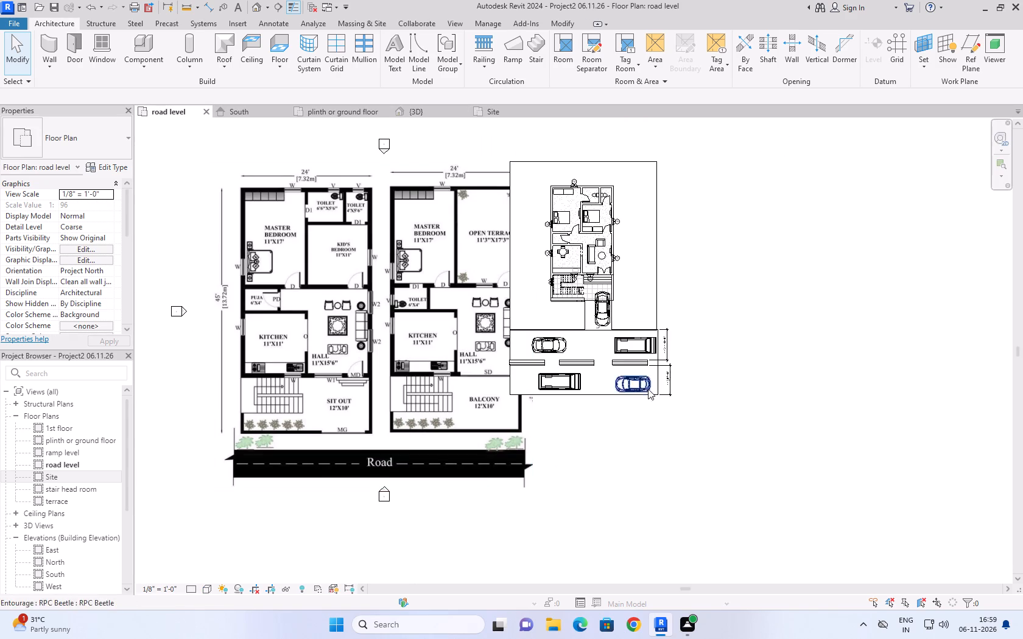
pyautogui.scroll(8, 694, 351)
pyautogui.click(672, 372)
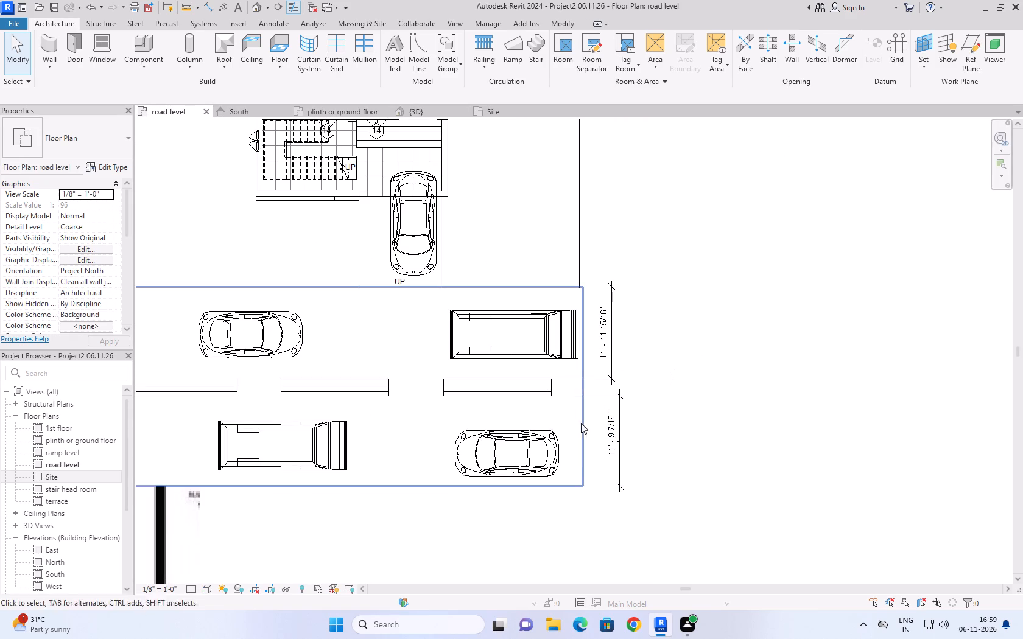
pyautogui.moveTo(663, 393); pyautogui.dragTo(603, 491)
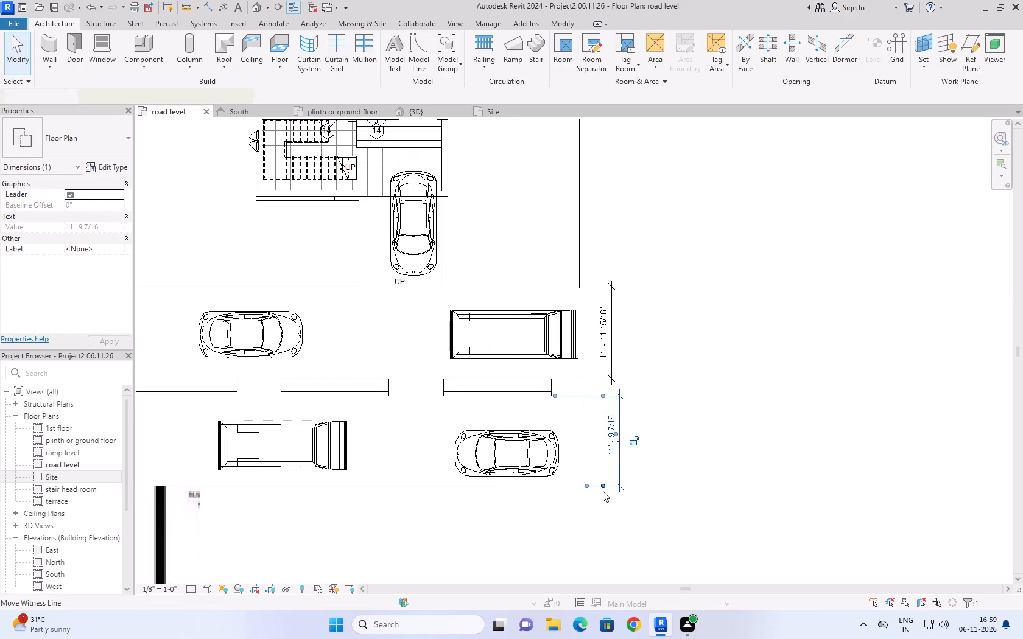
pyautogui.press('Delete')
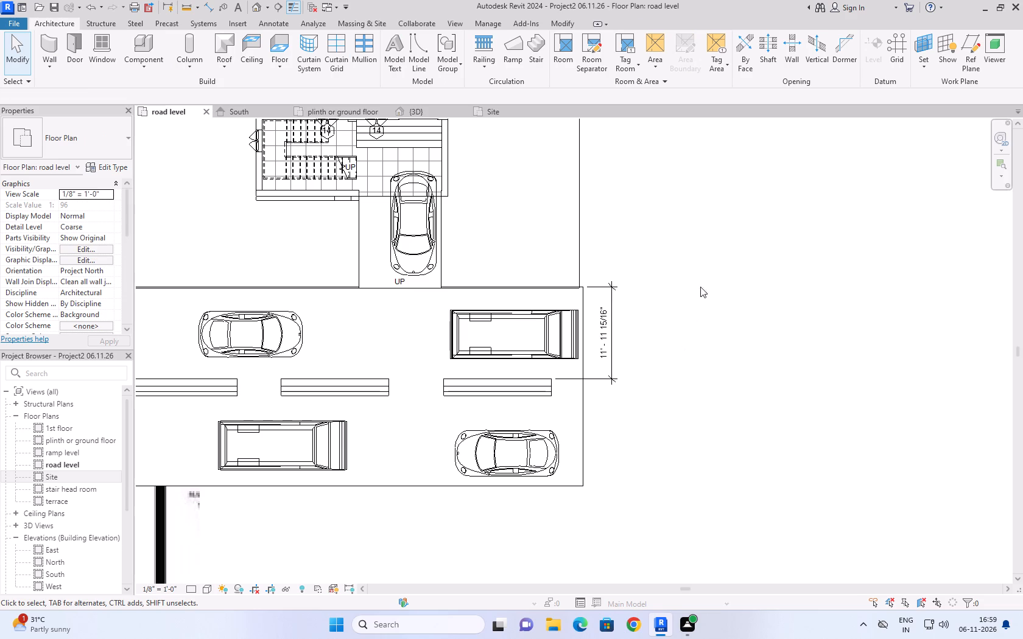
pyautogui.moveTo(629, 261); pyautogui.dragTo(602, 383)
pyautogui.press('Delete')
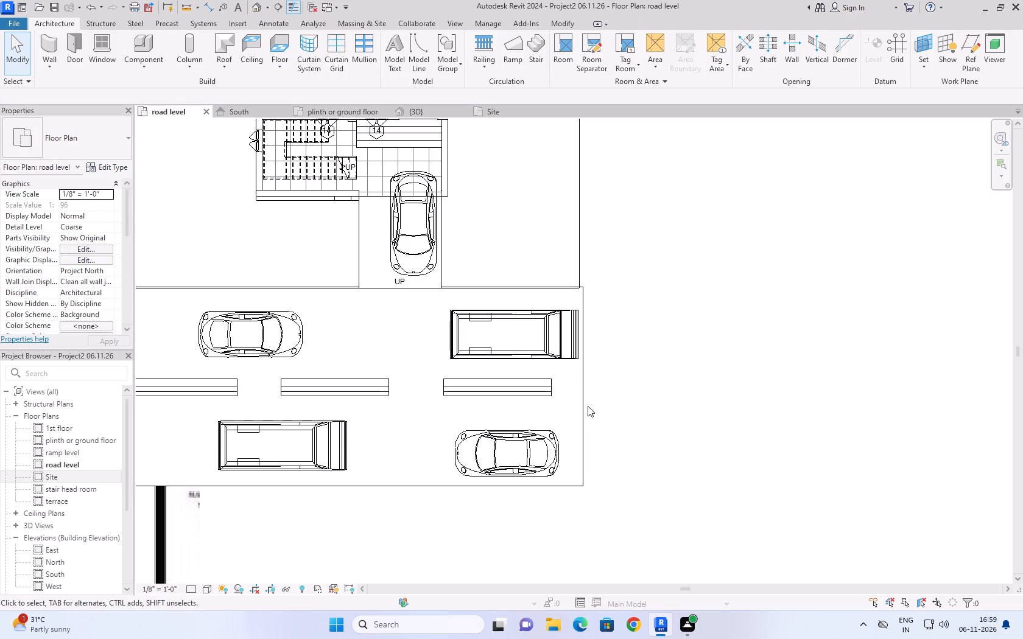
# Edit the road toposolid's boundary, moving its east edge outward to about 48' 6" from the house's east side, and finish the sketch.
pyautogui.click(586, 413)
pyautogui.click(586, 413)
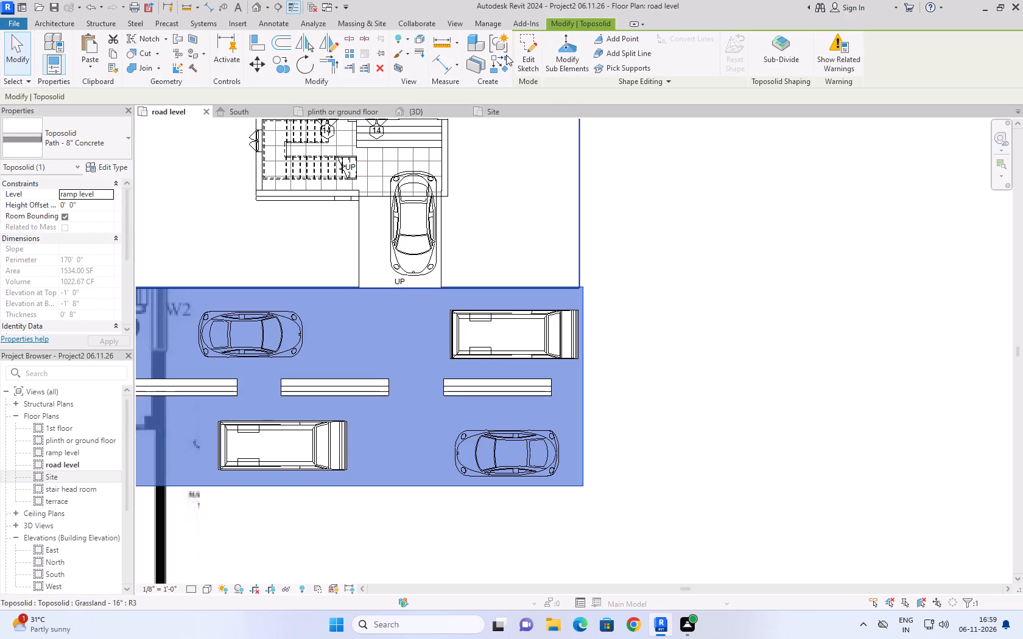
pyautogui.click(530, 60)
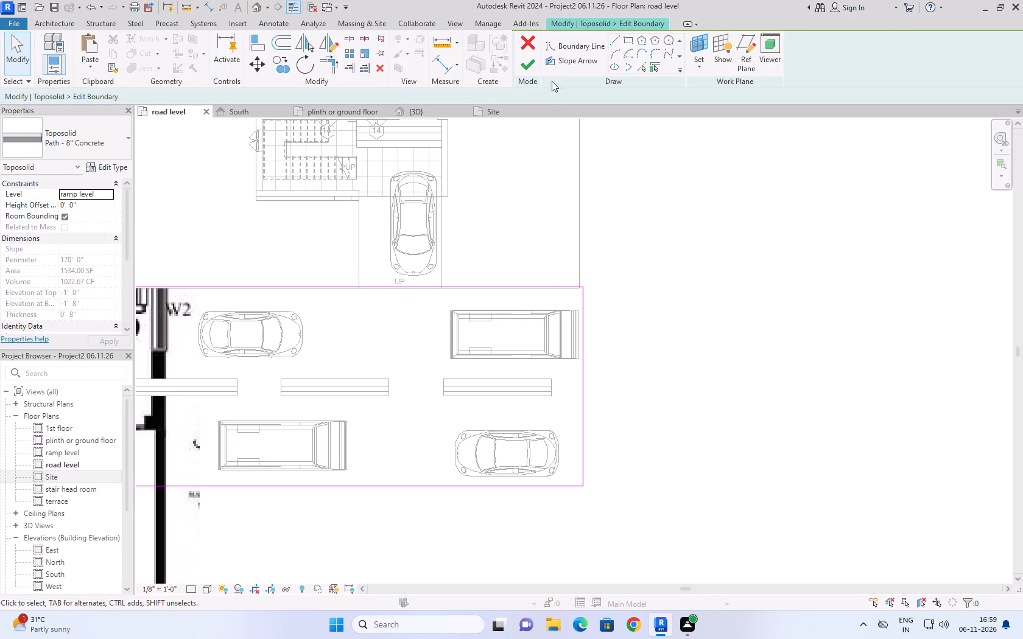
pyautogui.click(586, 365)
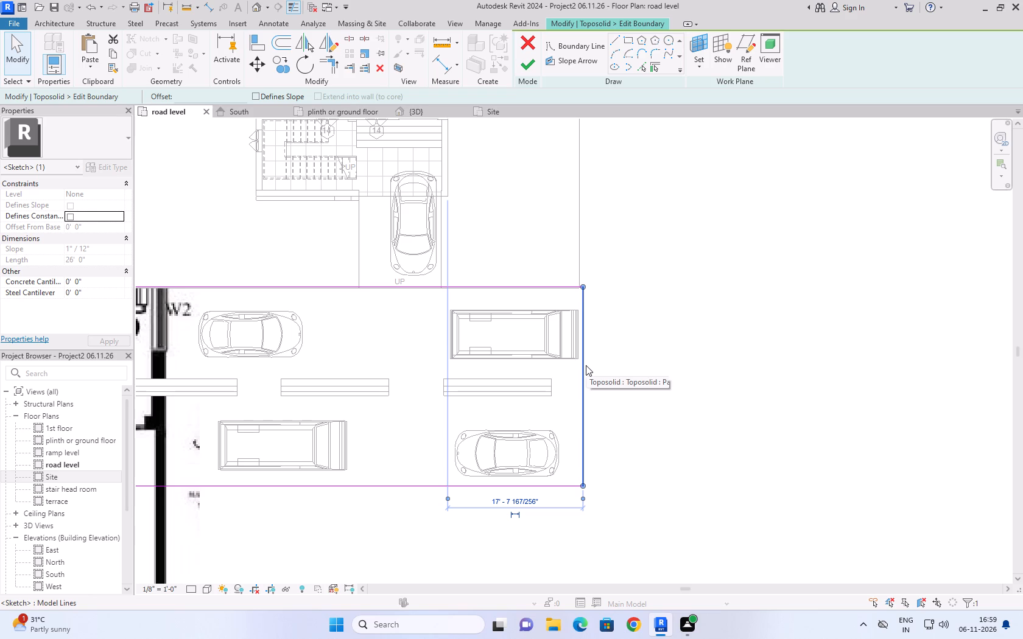
pyautogui.press('Right')
pyautogui.press('Right')
pyautogui.press('Right')
pyautogui.press('Right')
pyautogui.press('Right')
pyautogui.press('Right')
pyautogui.press('Right')
pyautogui.press('Right')
pyautogui.press('Right')
pyautogui.press('Right')
pyautogui.press('Right')
pyautogui.press('Right')
pyautogui.press('Right')
pyautogui.press('Right')
pyautogui.press('Right')
pyautogui.press('Right')
pyautogui.press('Right')
pyautogui.press('Right')
pyautogui.press('Right')
pyautogui.press('Right')
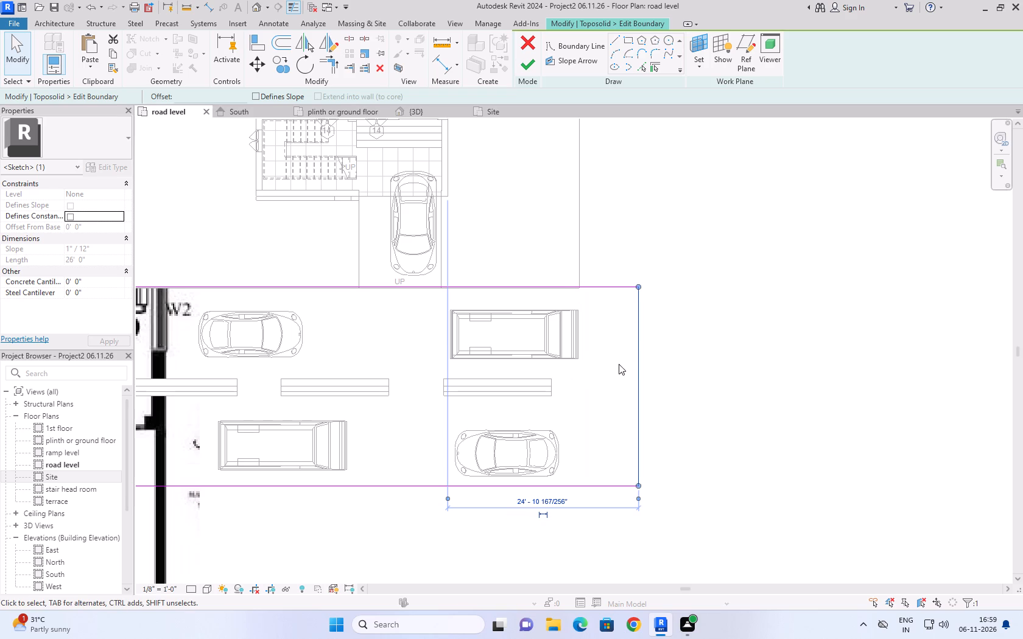
pyautogui.moveTo(636, 349); pyautogui.dragTo(819, 365)
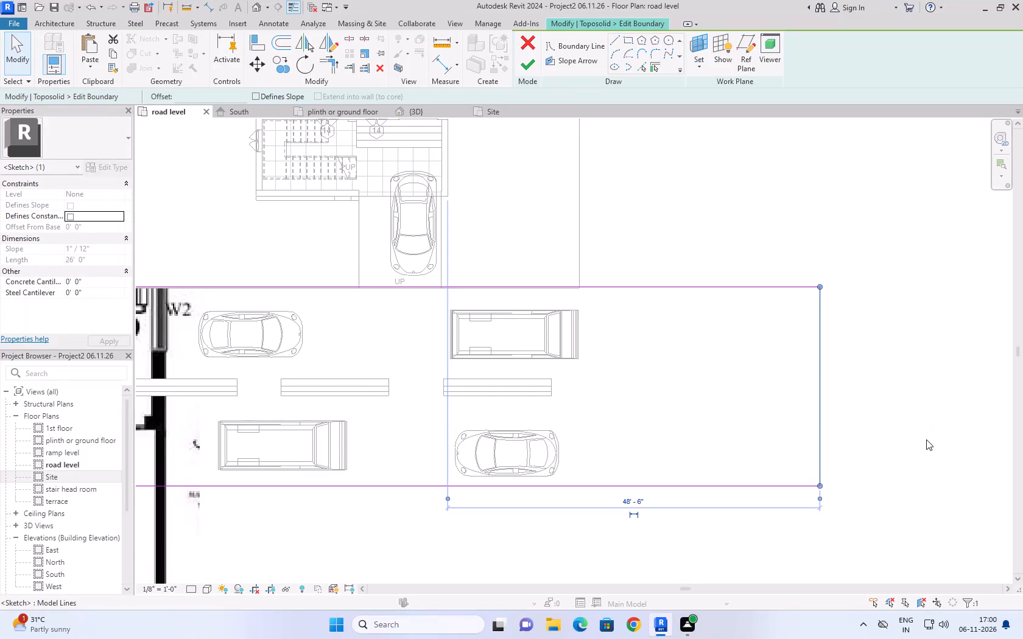
pyautogui.click(829, 188)
pyautogui.click(533, 66)
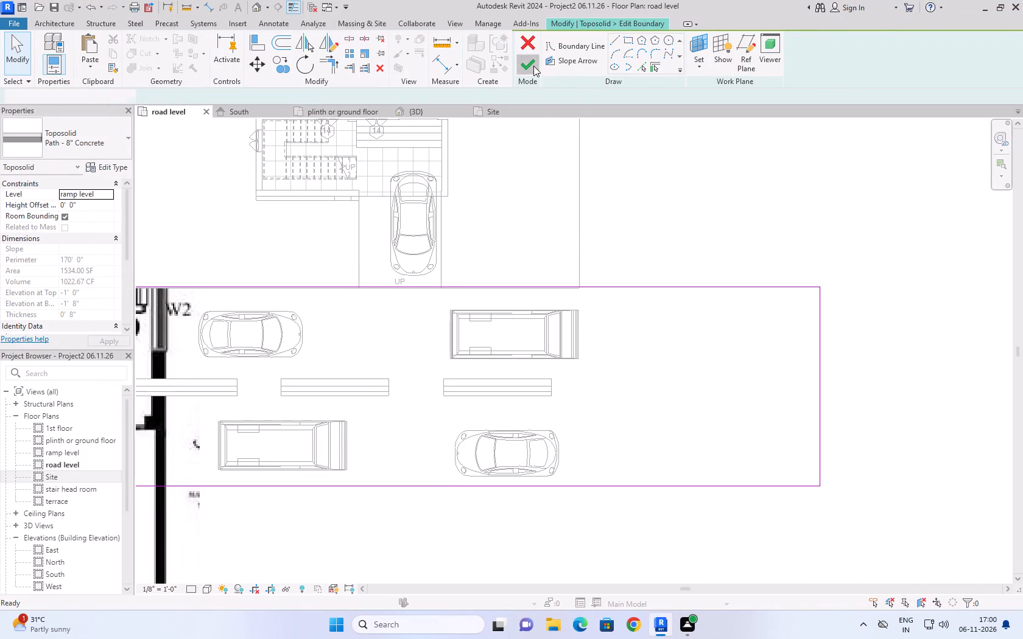
pyautogui.click(705, 241)
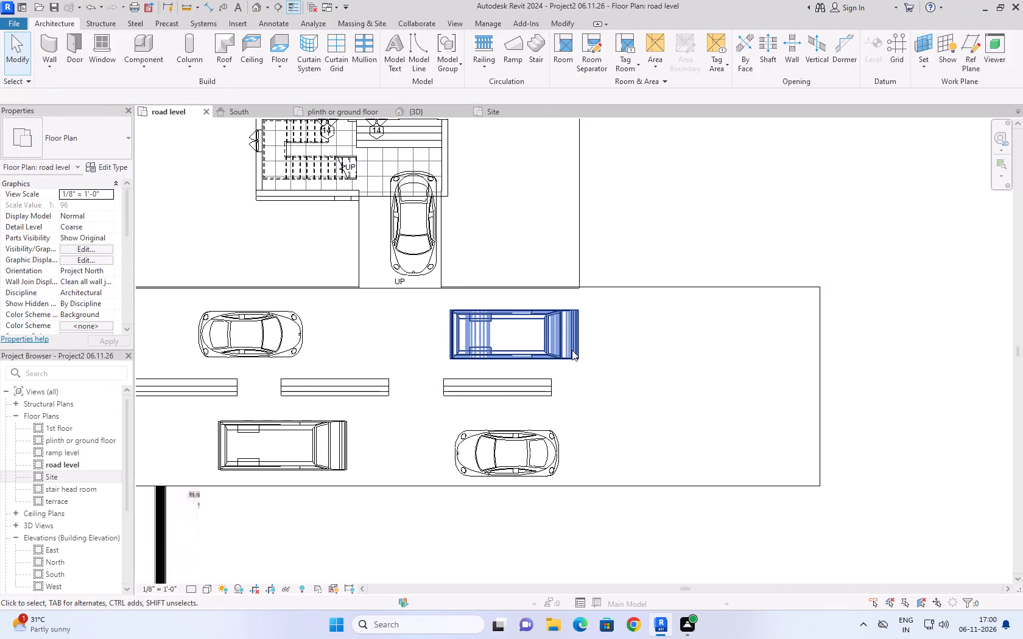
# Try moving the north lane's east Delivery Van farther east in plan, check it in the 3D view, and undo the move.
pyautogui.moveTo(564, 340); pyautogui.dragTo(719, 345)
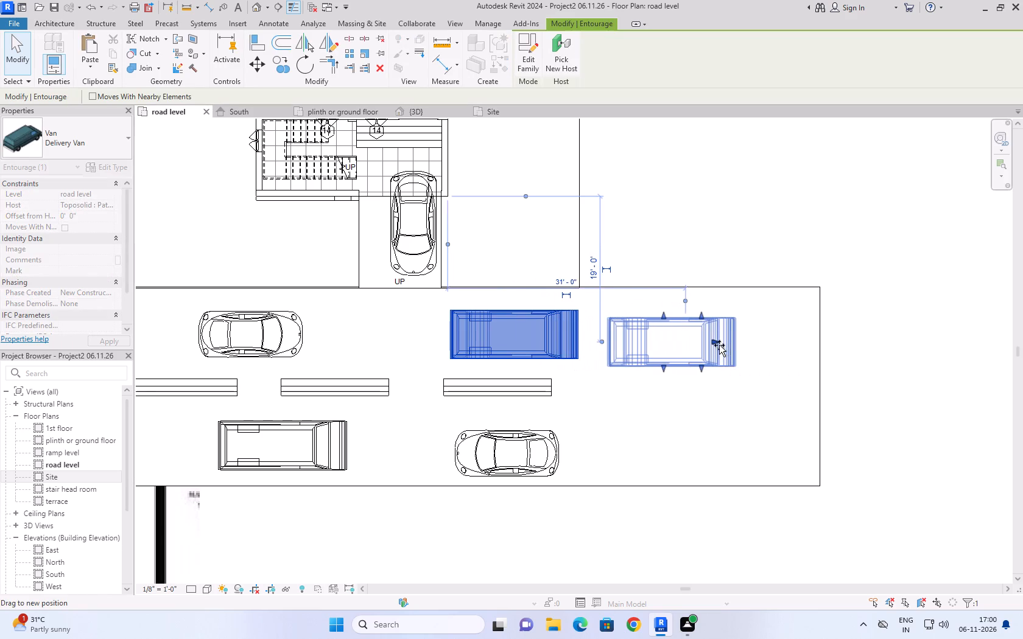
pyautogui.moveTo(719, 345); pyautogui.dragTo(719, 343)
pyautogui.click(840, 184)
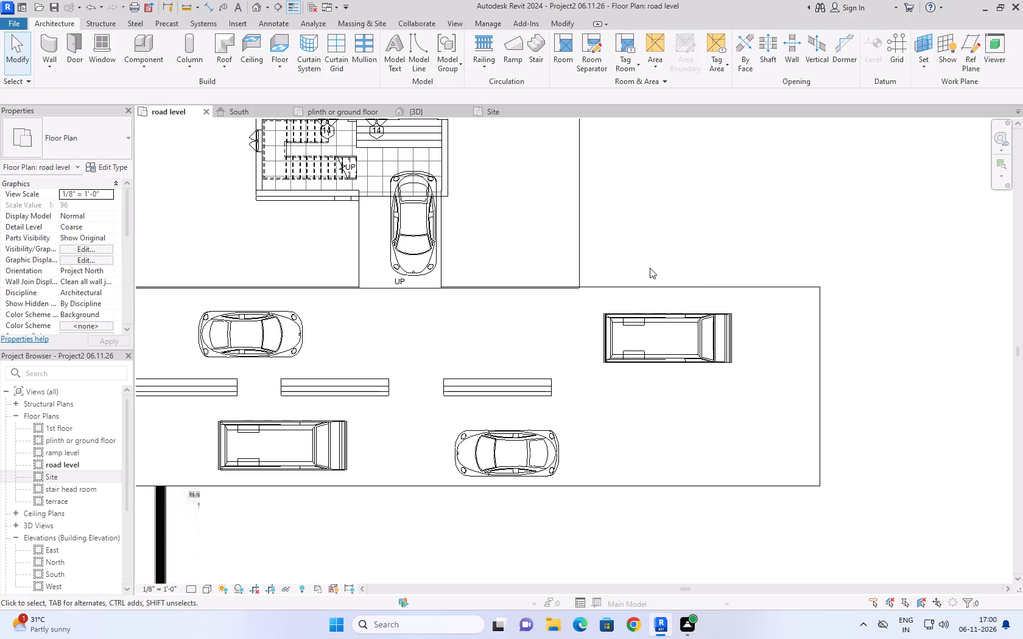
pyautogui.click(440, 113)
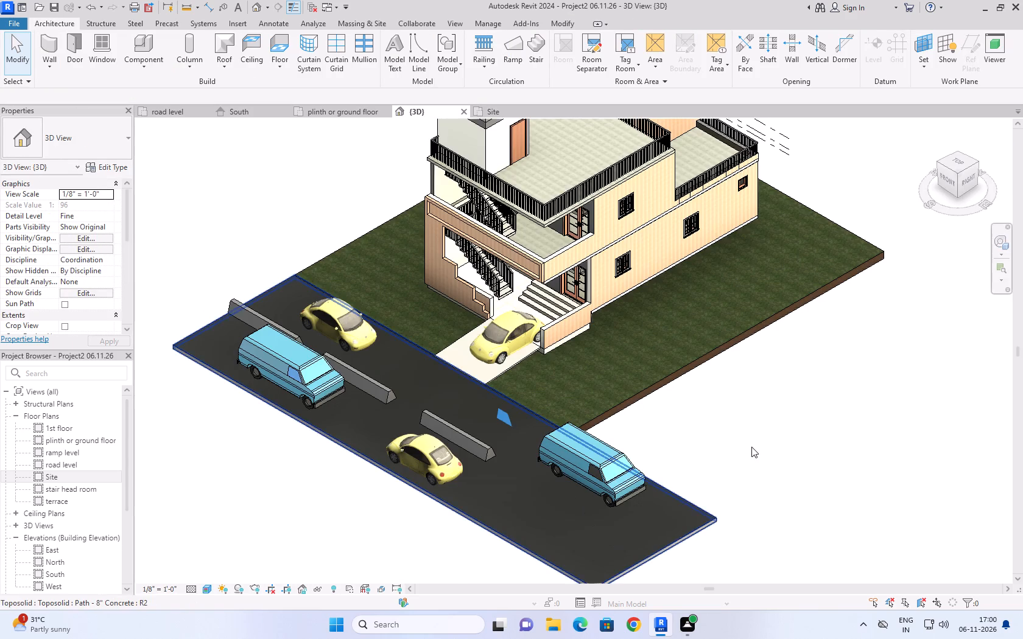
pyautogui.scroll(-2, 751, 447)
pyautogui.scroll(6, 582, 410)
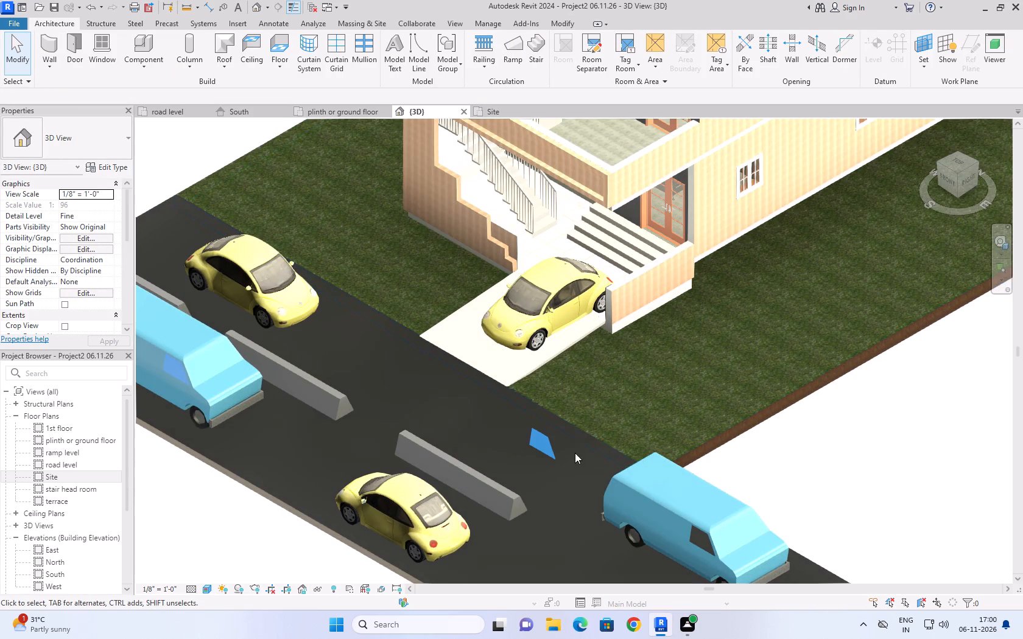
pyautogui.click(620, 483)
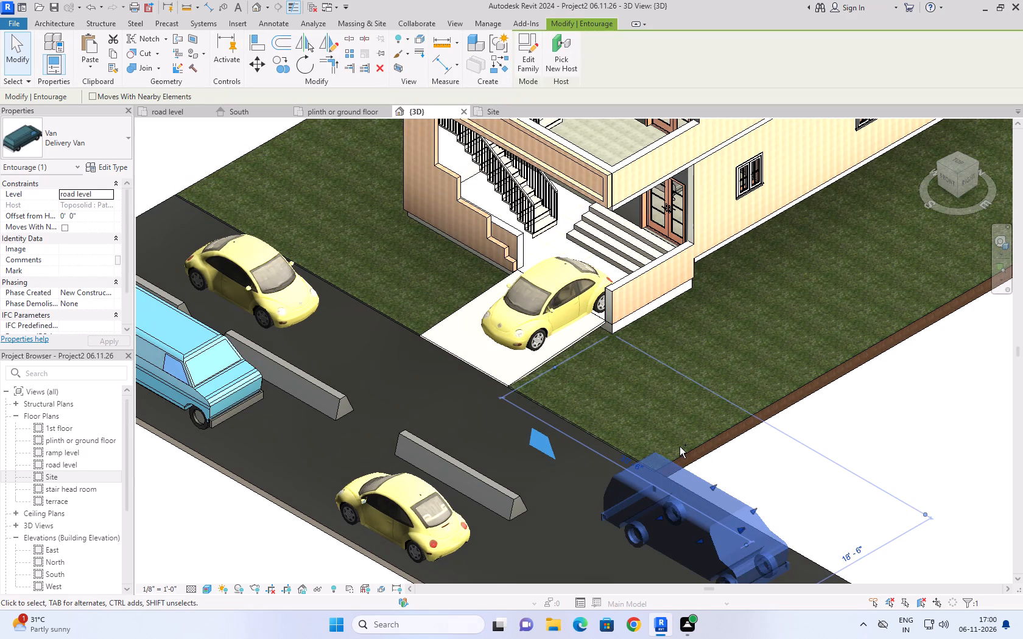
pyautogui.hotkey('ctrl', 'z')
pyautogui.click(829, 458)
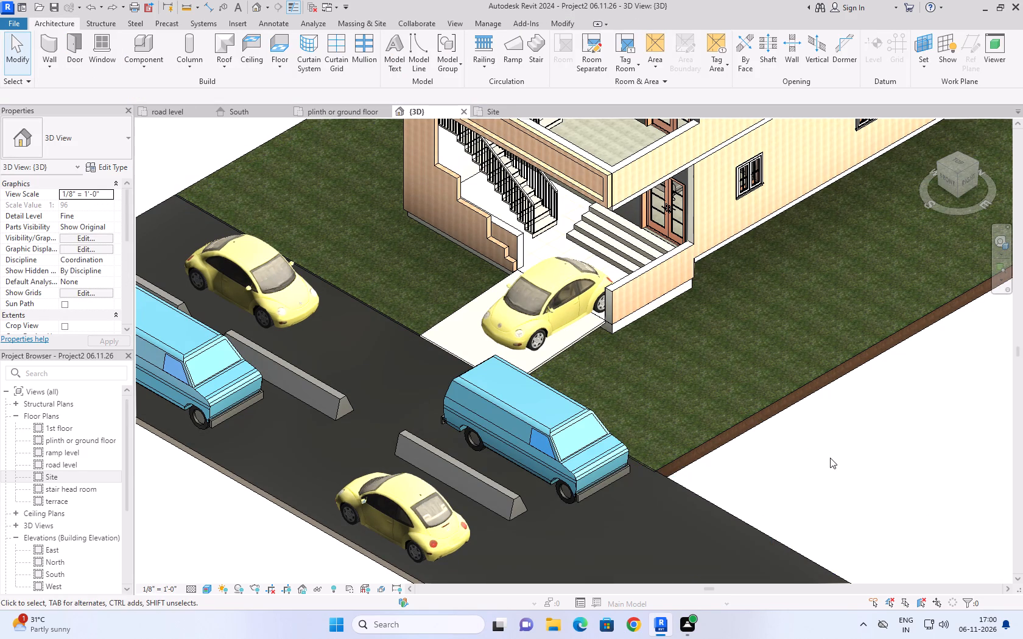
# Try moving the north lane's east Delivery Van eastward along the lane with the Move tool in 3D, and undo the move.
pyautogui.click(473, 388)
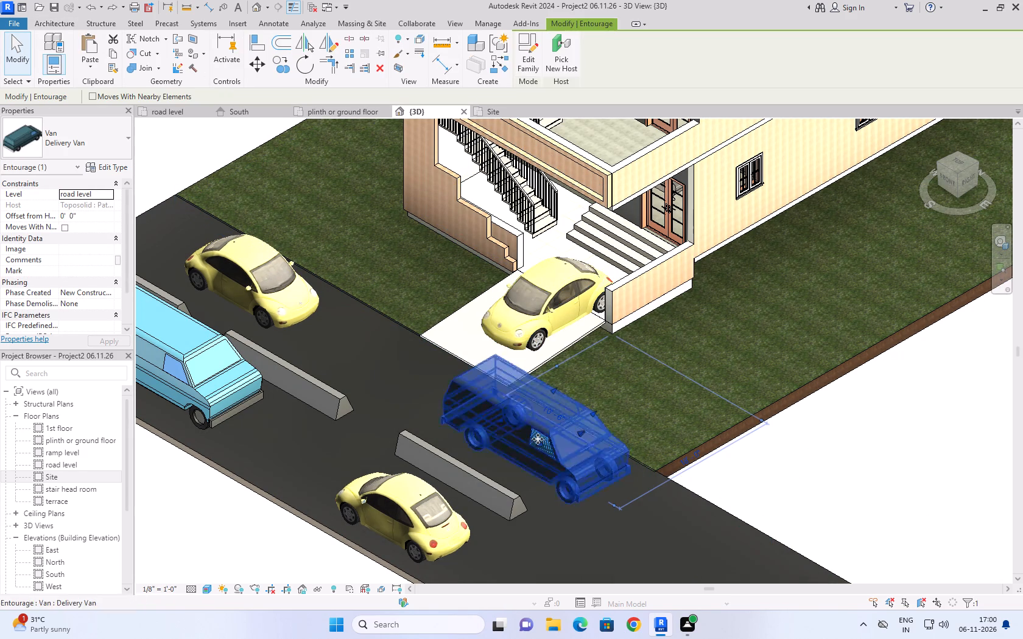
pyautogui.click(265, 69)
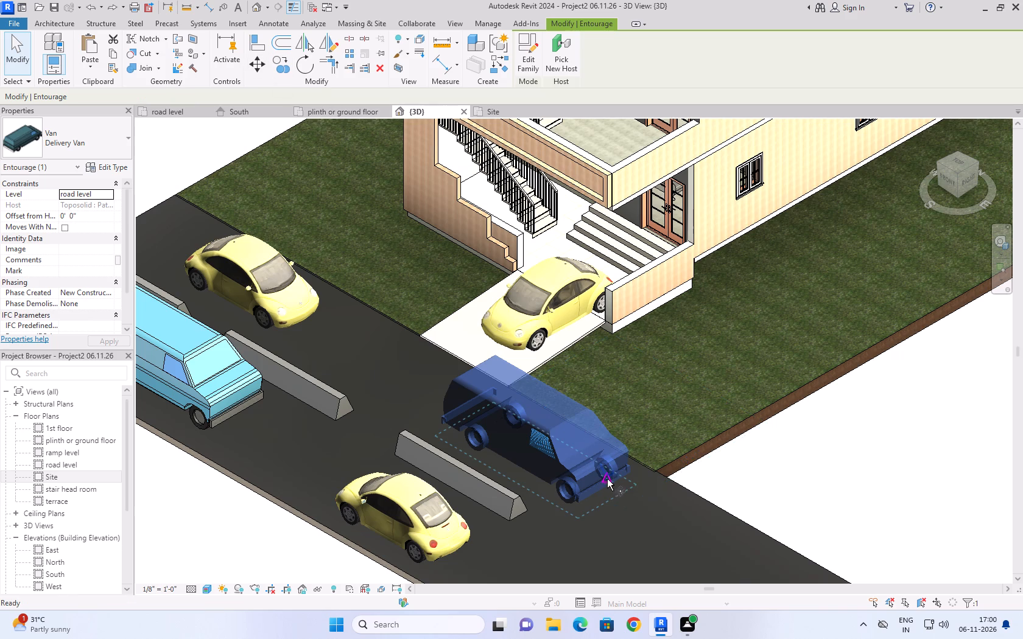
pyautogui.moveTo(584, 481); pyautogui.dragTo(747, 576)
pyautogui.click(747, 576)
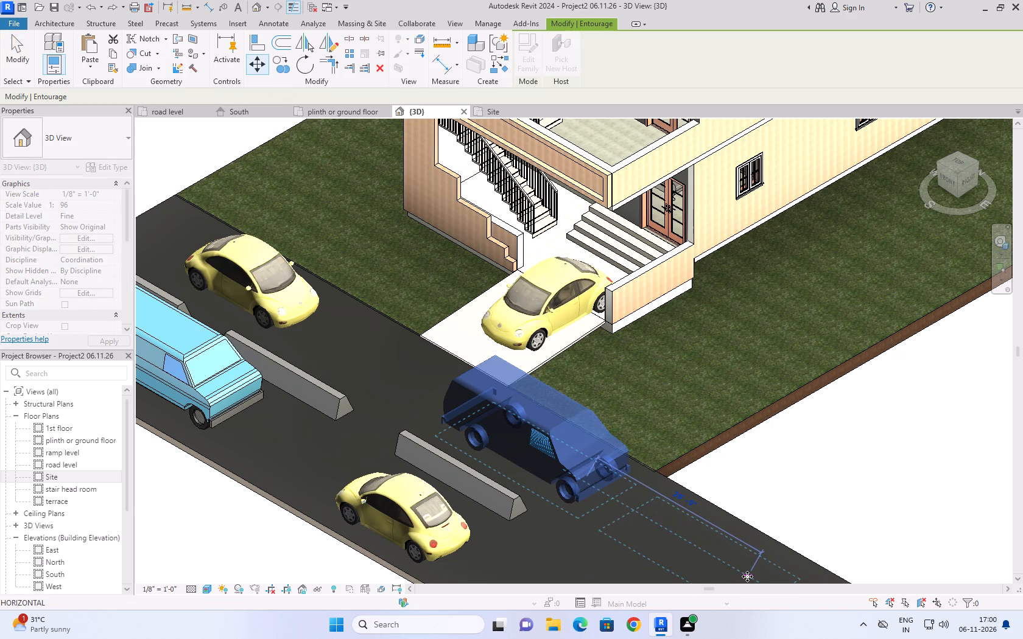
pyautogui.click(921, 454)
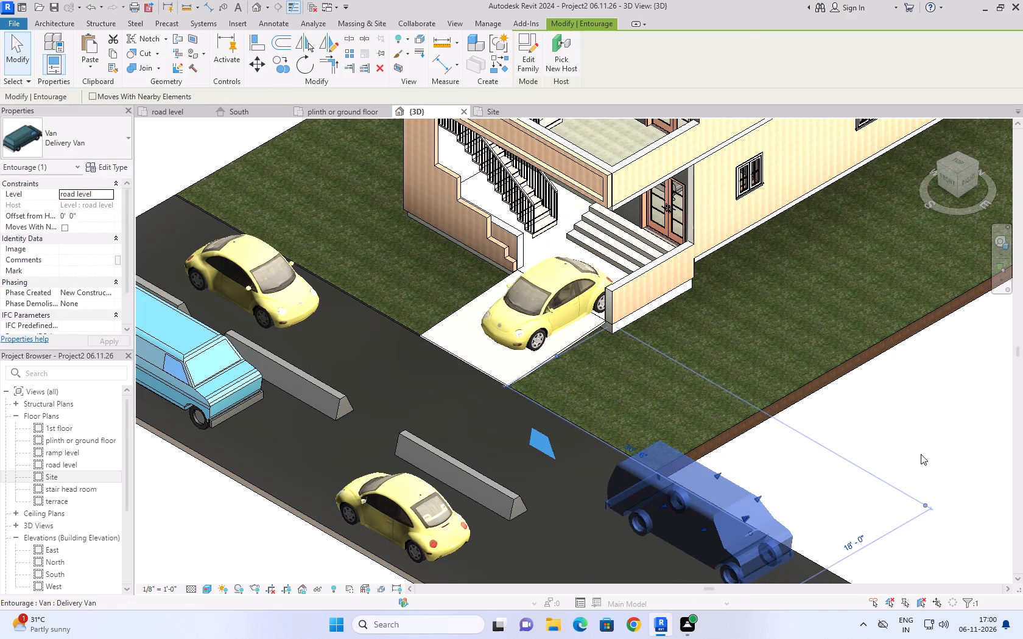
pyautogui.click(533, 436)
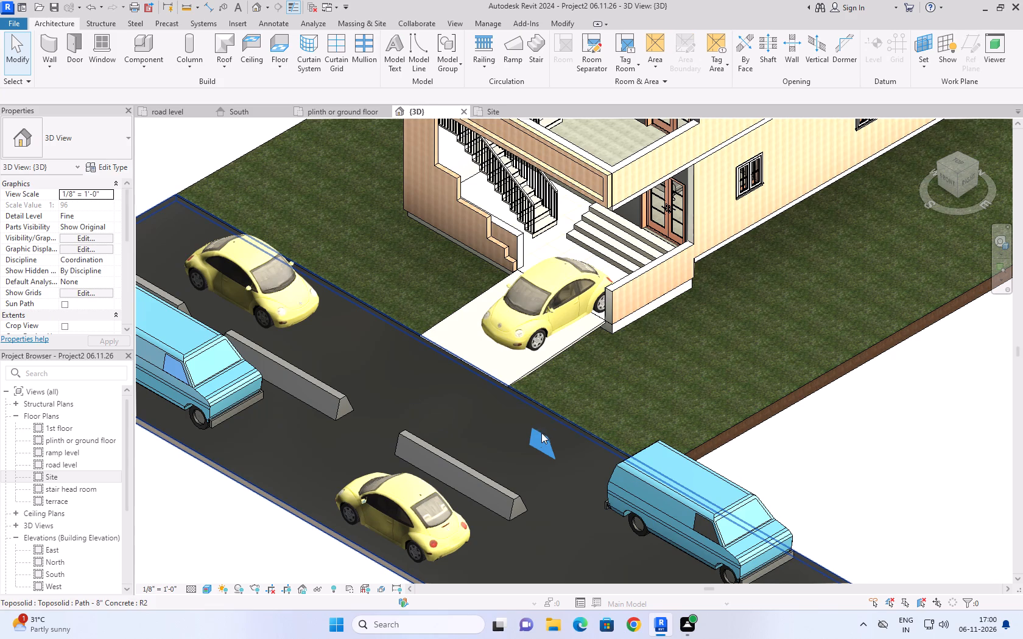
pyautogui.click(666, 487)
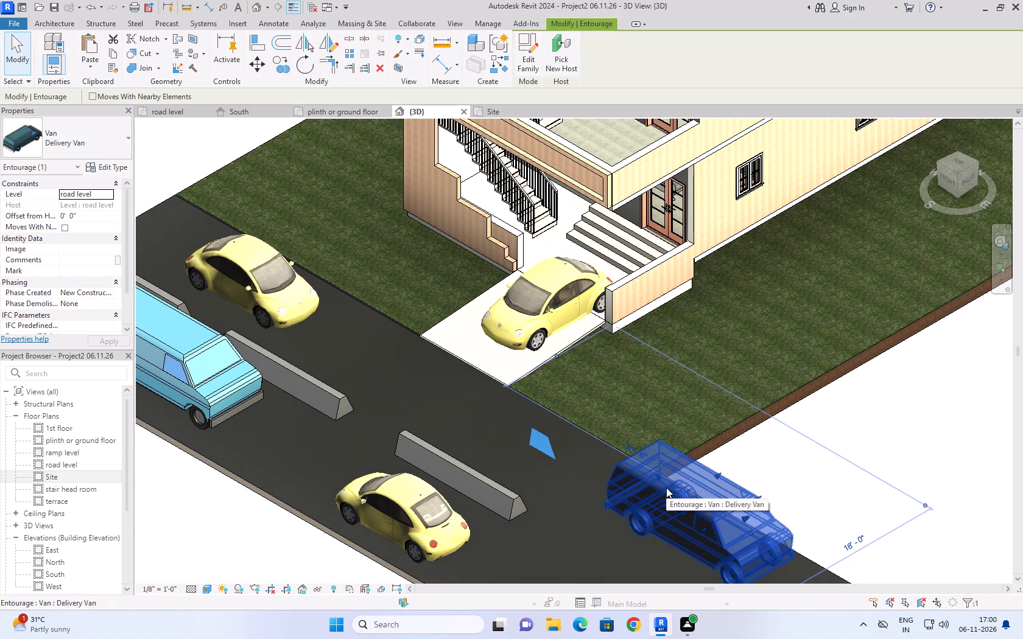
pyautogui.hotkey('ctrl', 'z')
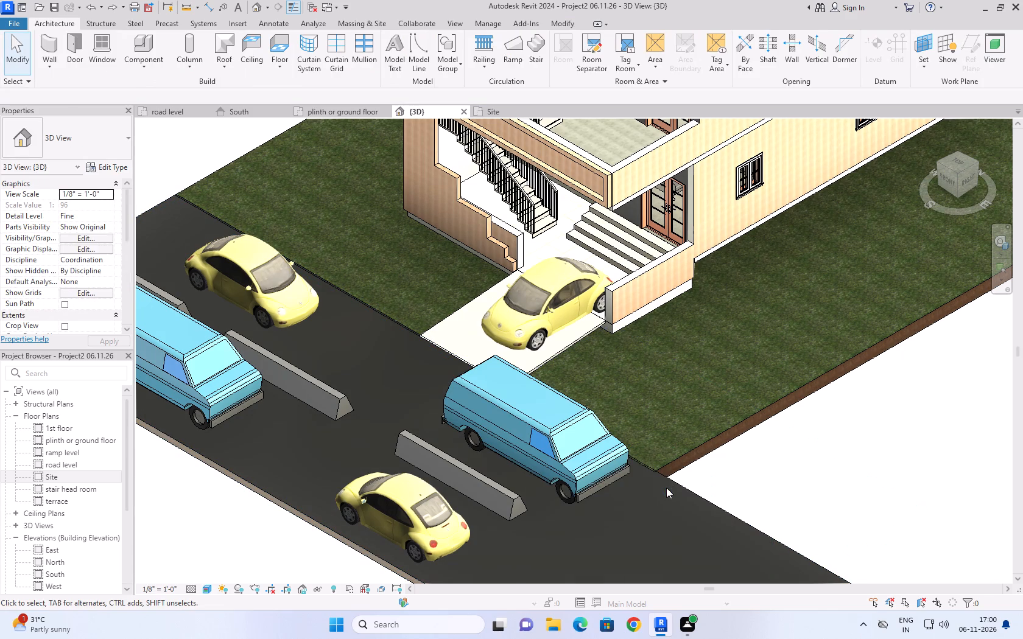
# In the 3D view, move the south lane's east RPC Beetle farther east along the road onto the extended stretch.
pyautogui.scroll(-5, 716, 481)
pyautogui.scroll(-2, 761, 449)
pyautogui.moveTo(875, 445); pyautogui.dragTo(684, 499, button='middle')
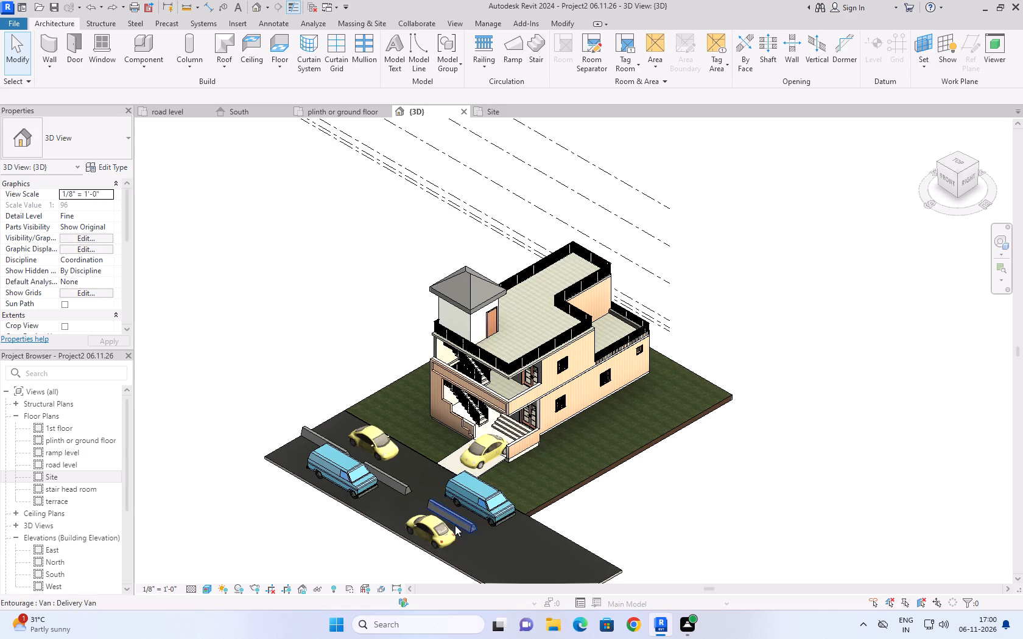
pyautogui.scroll(3, 452, 525)
pyautogui.scroll(-4, 561, 355)
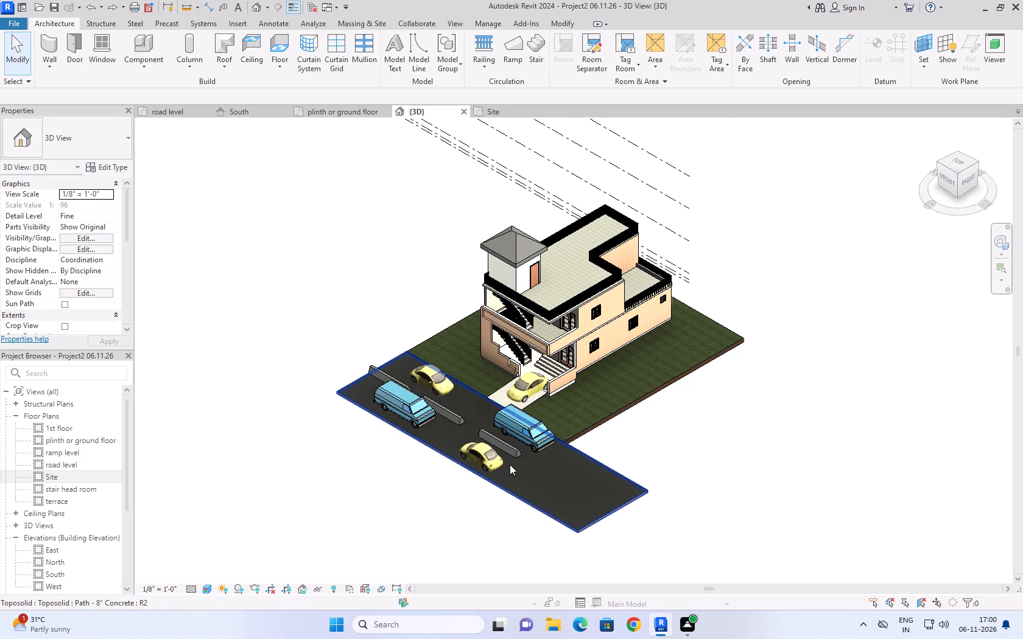
pyautogui.moveTo(489, 456); pyautogui.dragTo(575, 509)
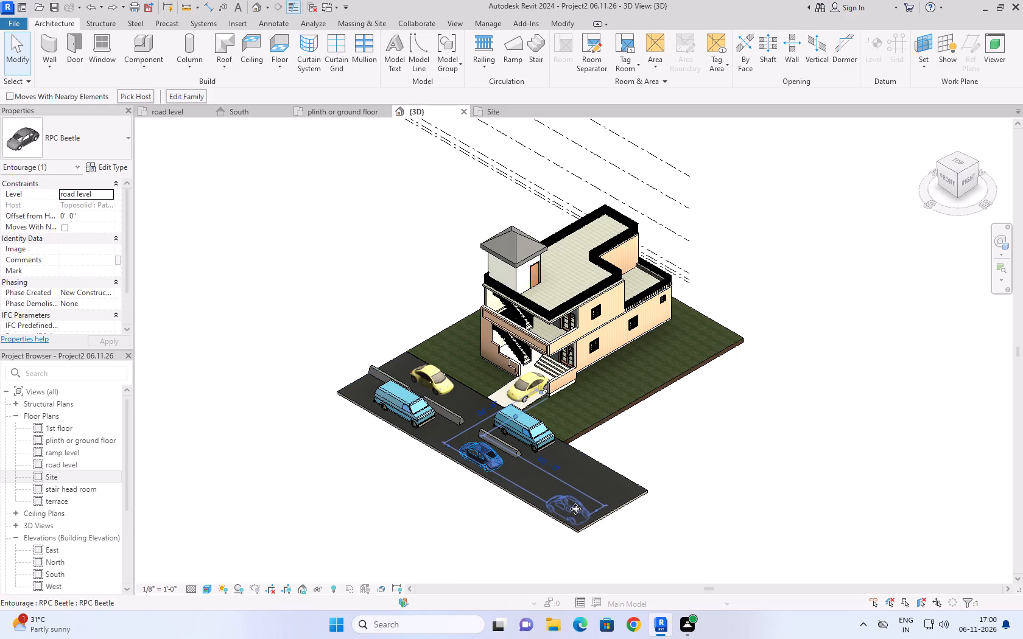
pyautogui.moveTo(575, 509); pyautogui.dragTo(540, 486)
pyautogui.click(799, 354)
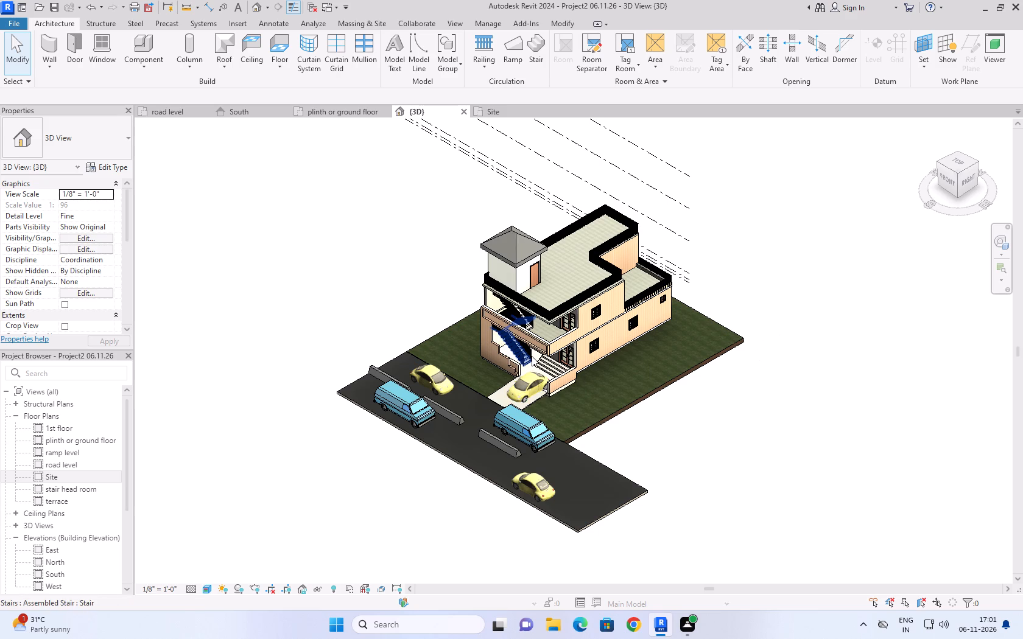
# Examine the extended road, vehicle arrangement and house from near and far in the 3D view.
pyautogui.scroll(3, 688, 324)
pyautogui.scroll(-3, 707, 311)
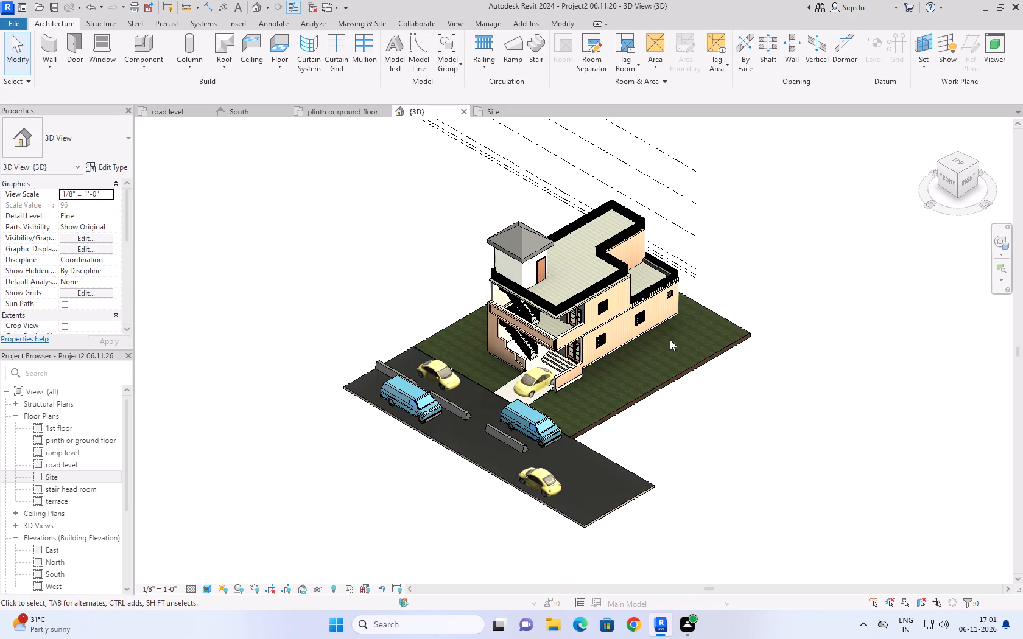
pyautogui.scroll(-5, 685, 298)
pyautogui.scroll(9, 706, 400)
pyautogui.scroll(-1, 596, 288)
pyautogui.moveTo(596, 288); pyautogui.dragTo(572, 381, button='middle')
pyautogui.scroll(-2, 573, 380)
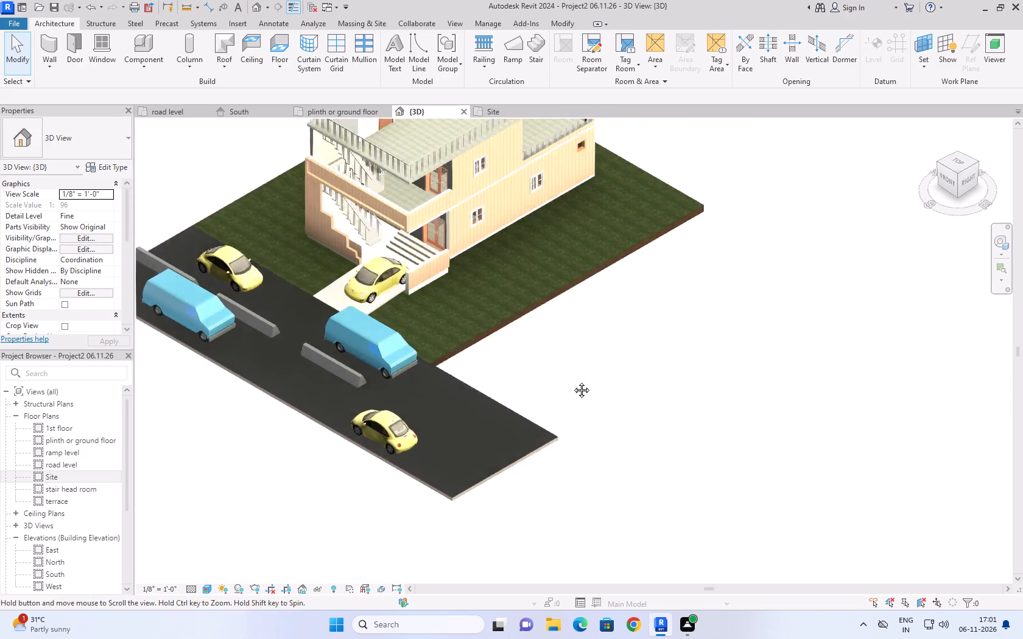
pyautogui.moveTo(572, 381); pyautogui.dragTo(571, 383, button='middle')
pyautogui.scroll(-2, 572, 381)
pyautogui.scroll(4, 420, 169)
pyautogui.scroll(-4, 636, 319)
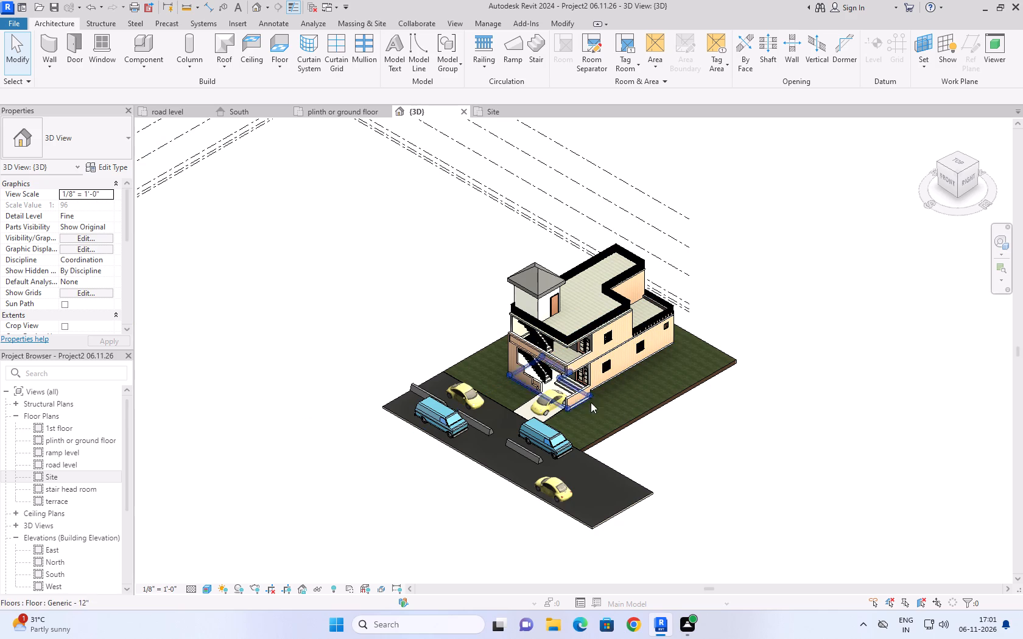
pyautogui.scroll(3, 597, 386)
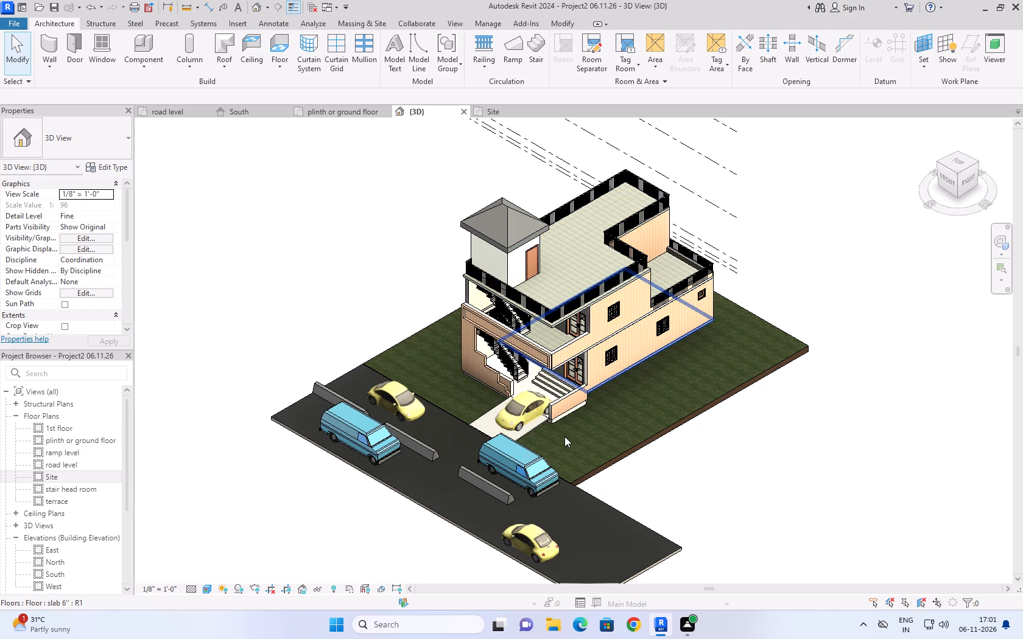
pyautogui.scroll(2, 564, 436)
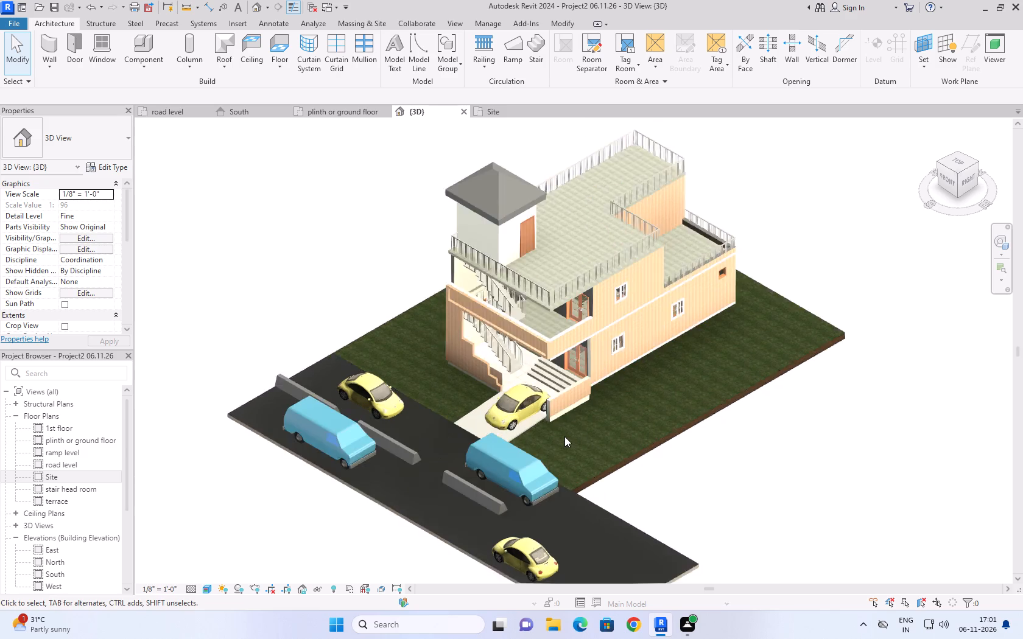
pyautogui.scroll(-4, 564, 436)
pyautogui.moveTo(474, 288); pyautogui.dragTo(328, 307, button='middle')
pyautogui.scroll(-1, 323, 308)
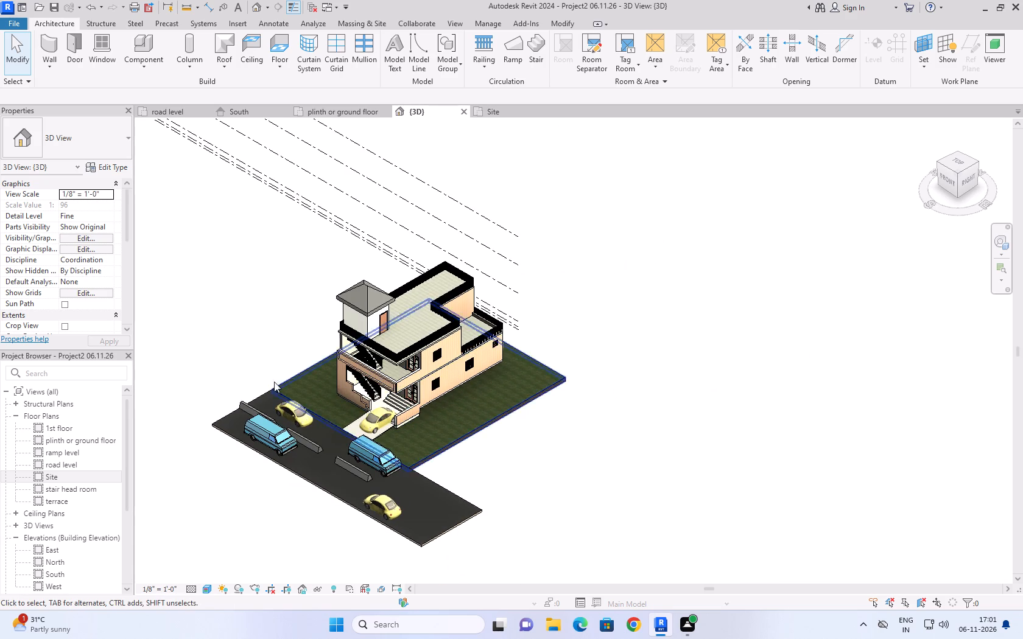
# Examine the house front, driveway car, road vehicles and grass plot from near and far in the 3D view.
pyautogui.scroll(6, 269, 365)
pyautogui.scroll(-4, 319, 308)
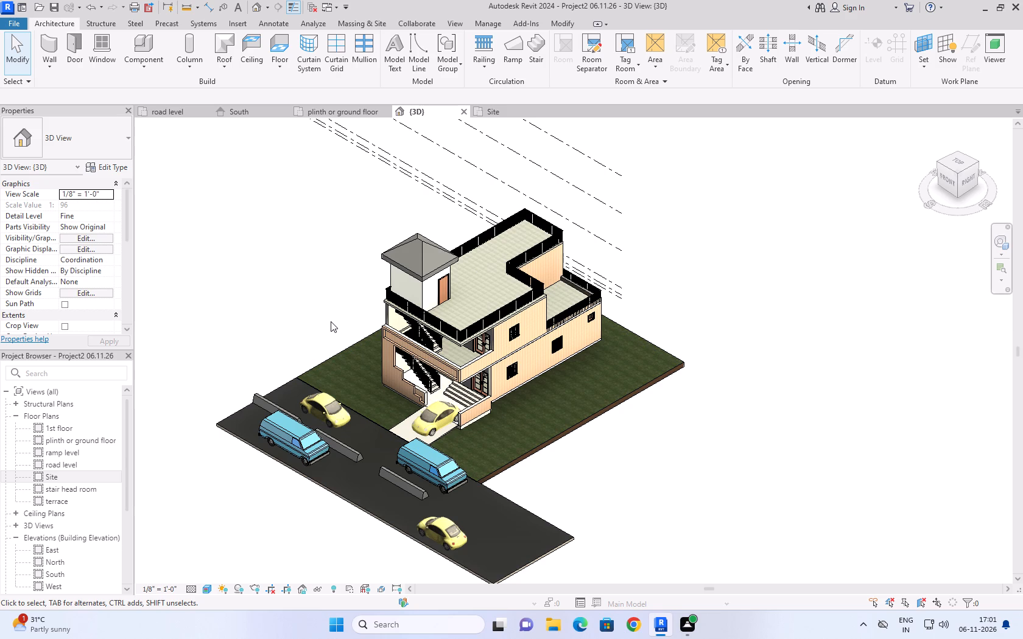
pyautogui.scroll(2, 433, 419)
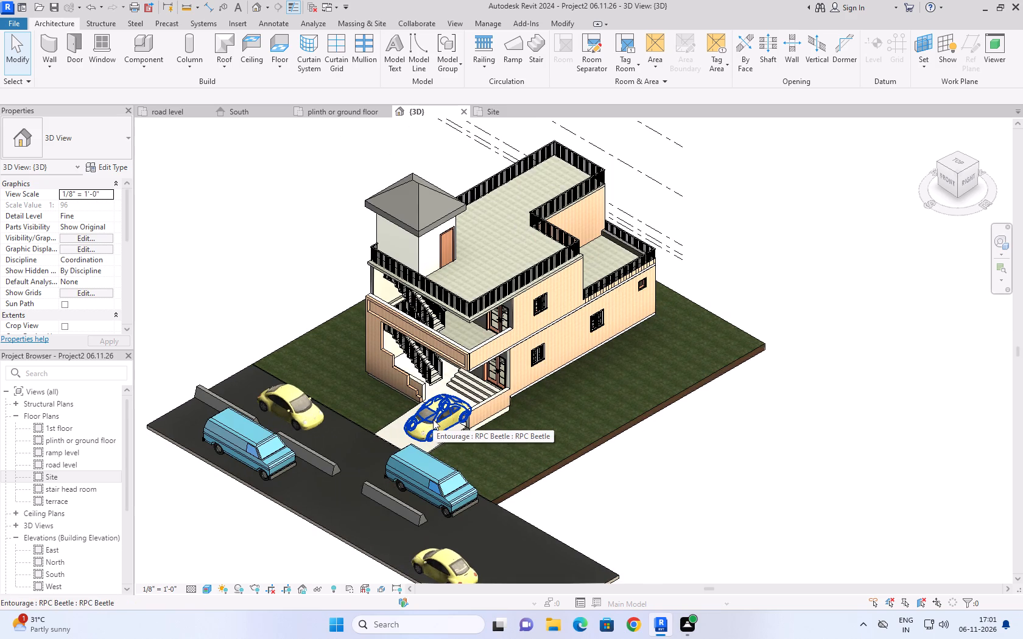
pyautogui.scroll(-3, 520, 445)
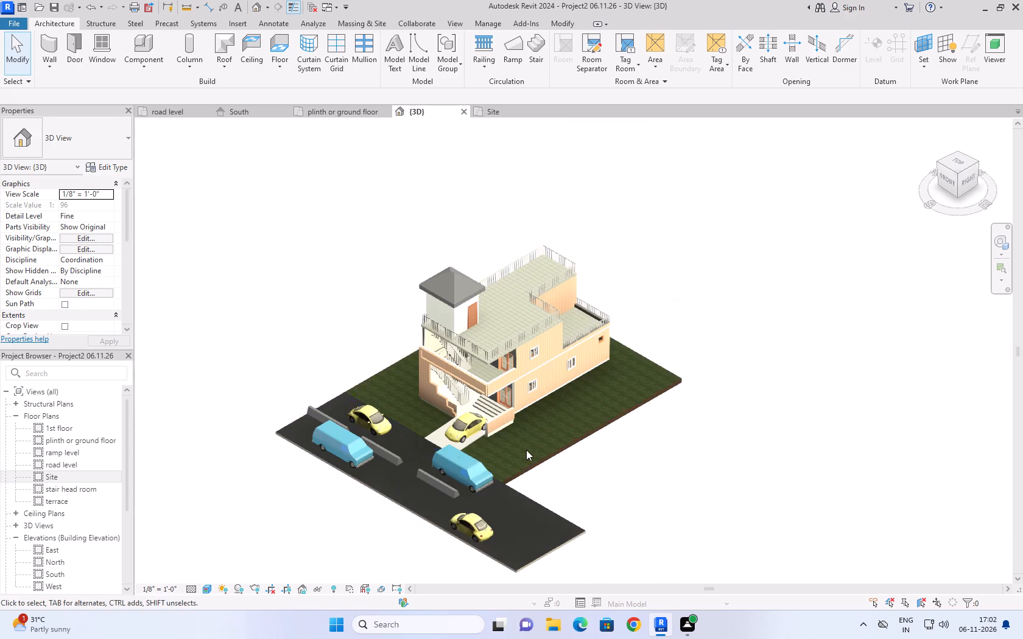
pyautogui.scroll(3, 496, 577)
pyautogui.scroll(-4, 531, 474)
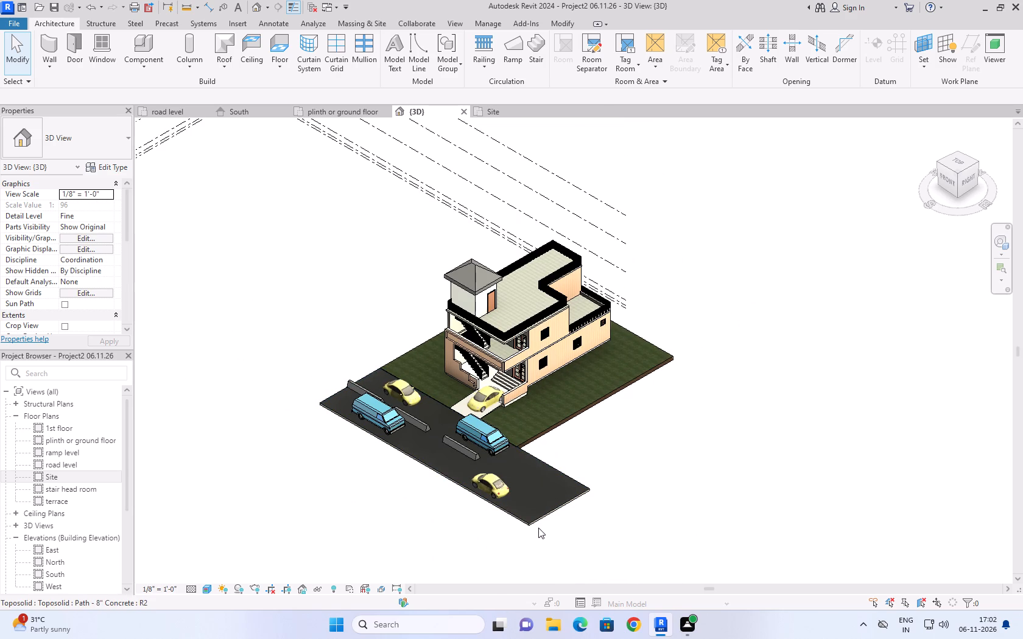
pyautogui.scroll(2, 537, 530)
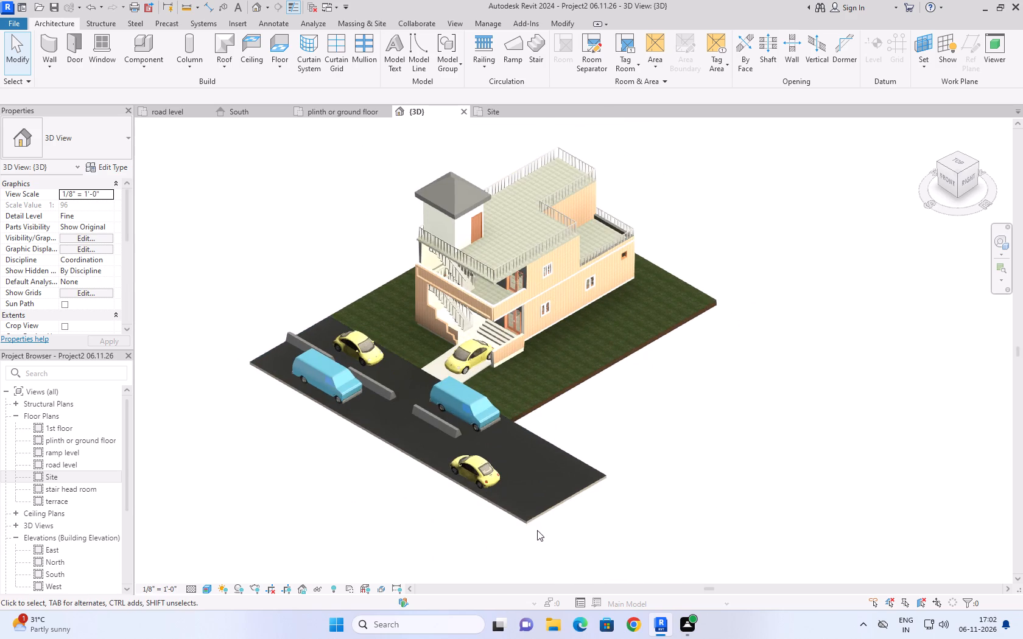
pyautogui.scroll(-2, 567, 479)
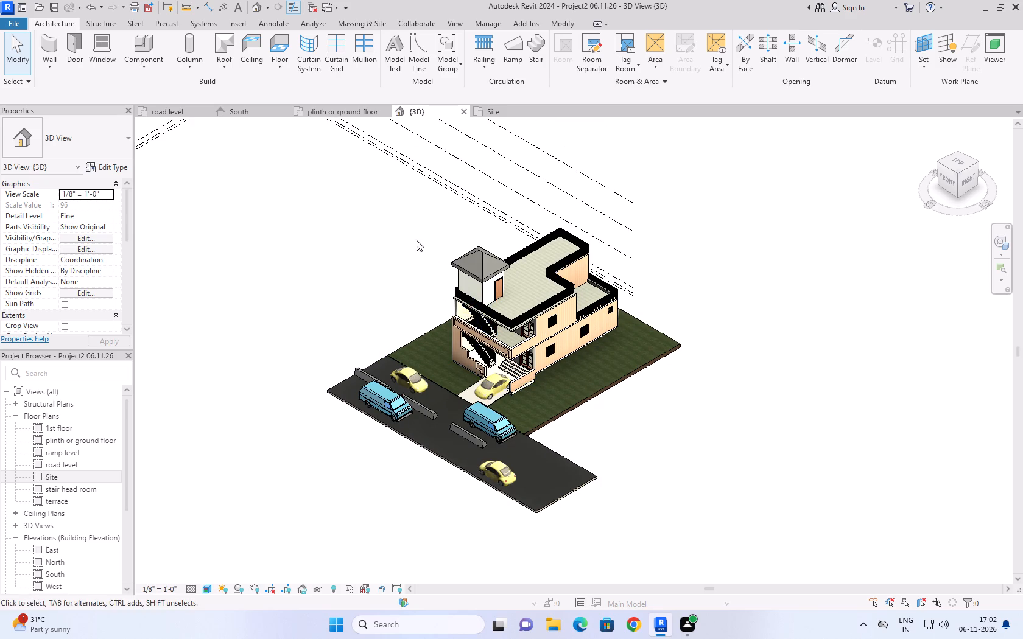
pyautogui.moveTo(415, 240); pyautogui.dragTo(299, 307, button='middle')
pyautogui.scroll(7, 387, 431)
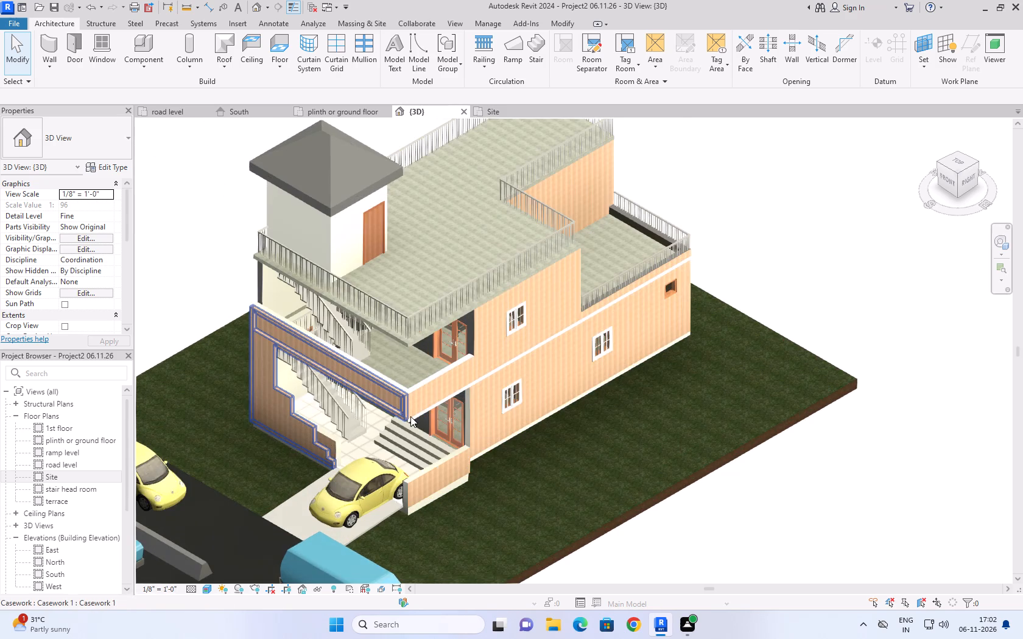
pyautogui.click(796, 479)
pyautogui.scroll(-3, 424, 491)
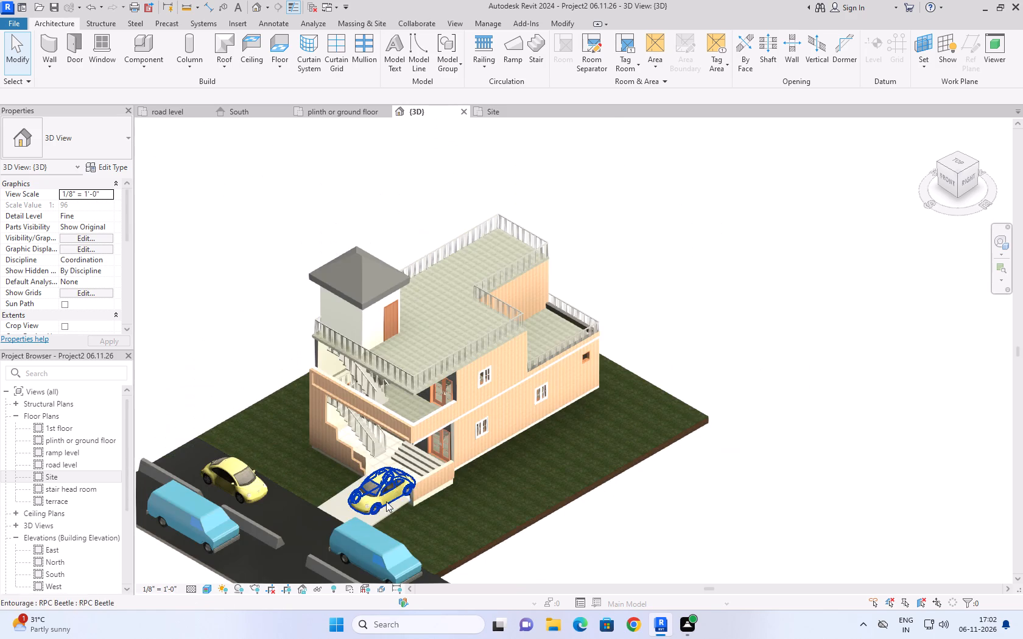
pyautogui.scroll(7, 386, 501)
pyautogui.scroll(-4, 421, 408)
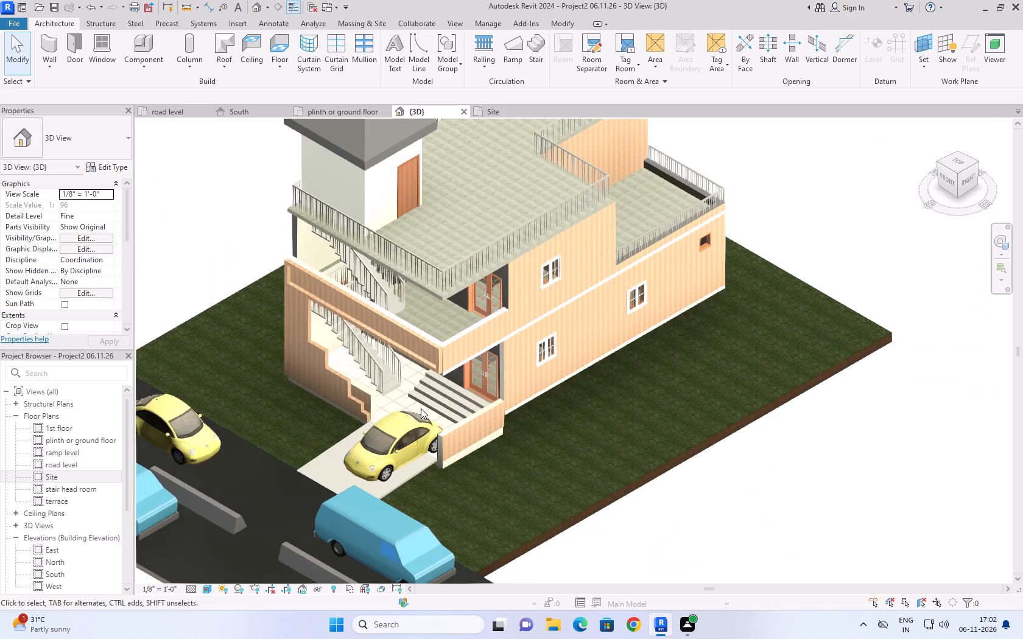
pyautogui.scroll(-1, 642, 431)
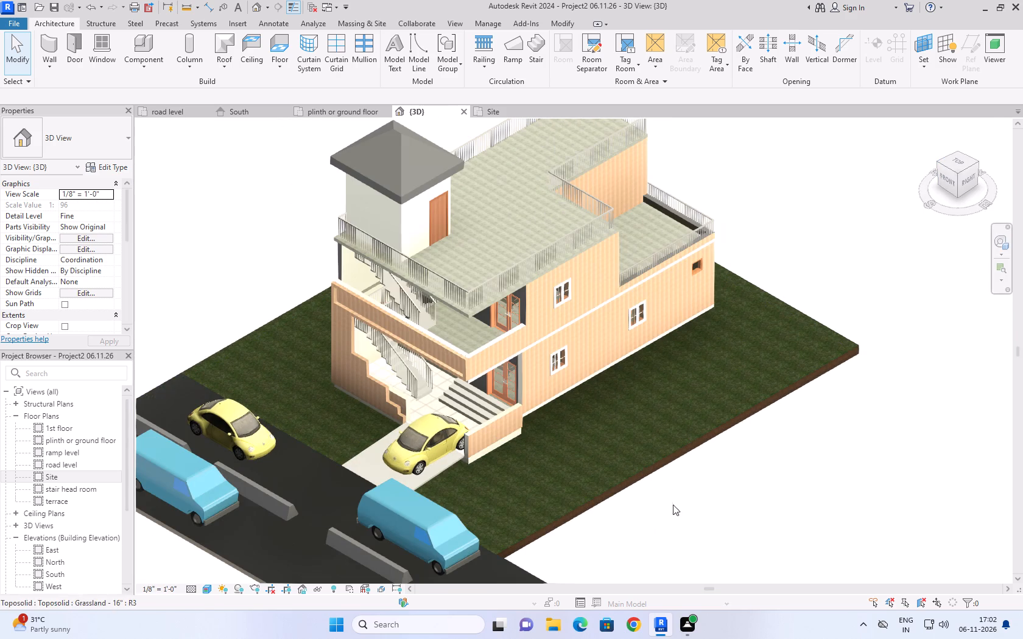
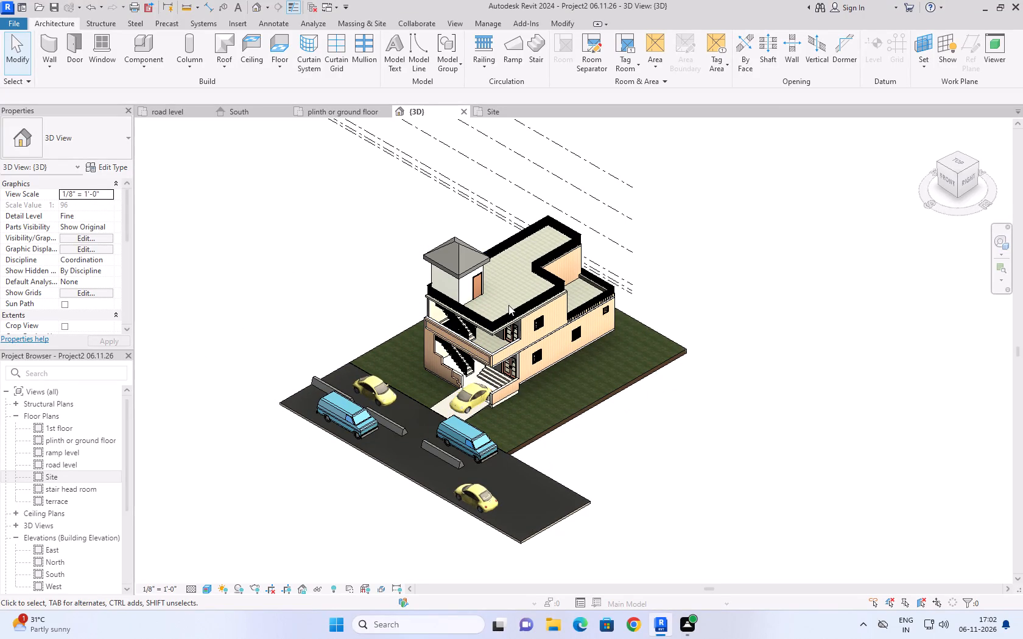
# Examine the house, road and parked vehicles in 3D, checking the delivery van near the ramp and the concrete road toposolid.
pyautogui.scroll(-2, 272, 248)
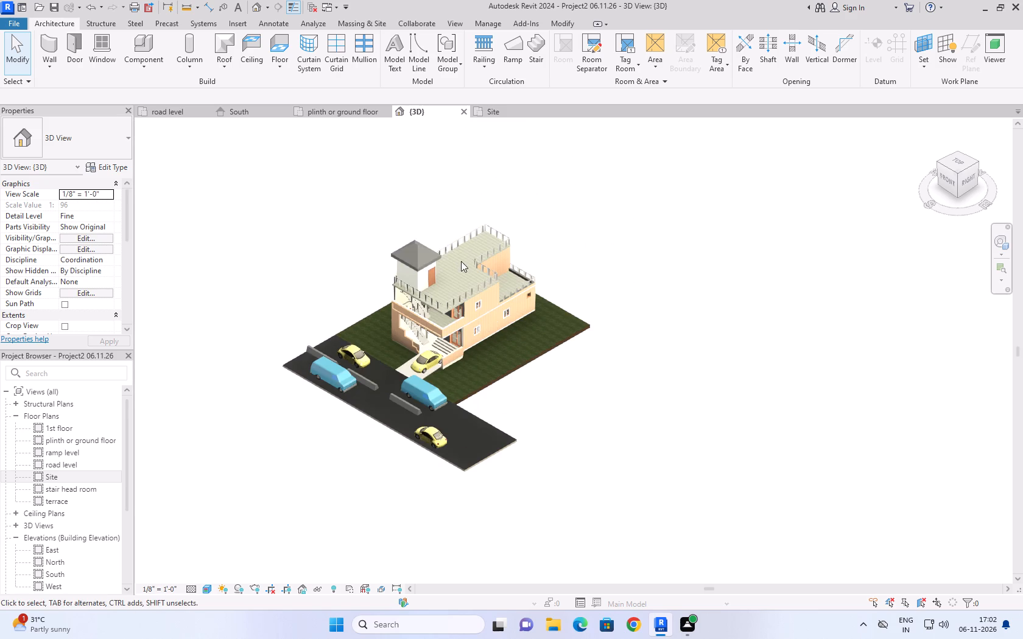
pyautogui.moveTo(444, 180); pyautogui.dragTo(424, 219, button='middle')
pyautogui.scroll(6, 387, 311)
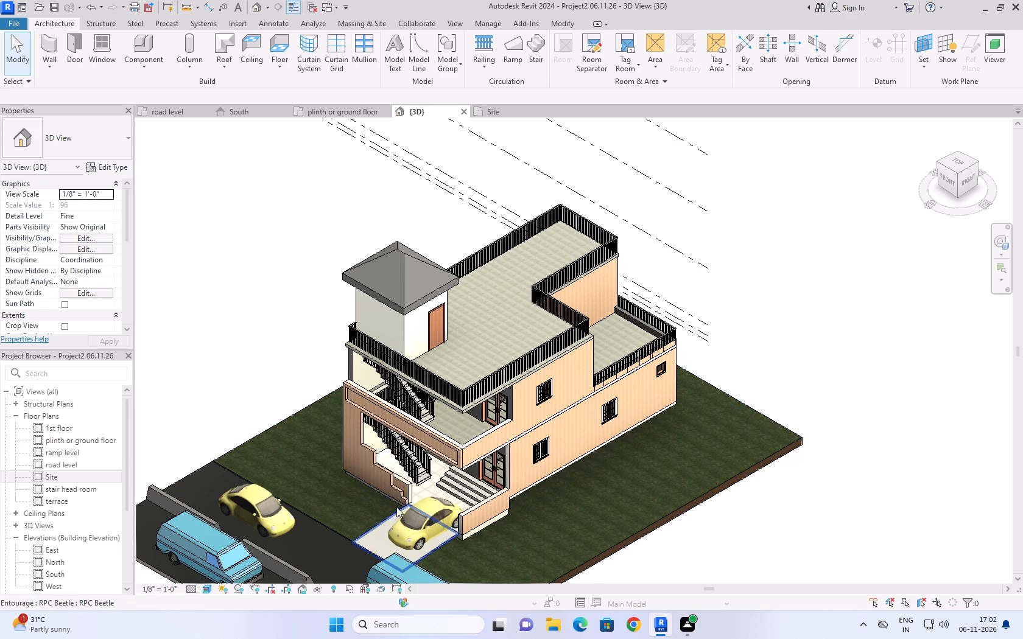
pyautogui.scroll(-4, 705, 326)
pyautogui.scroll(5, 616, 446)
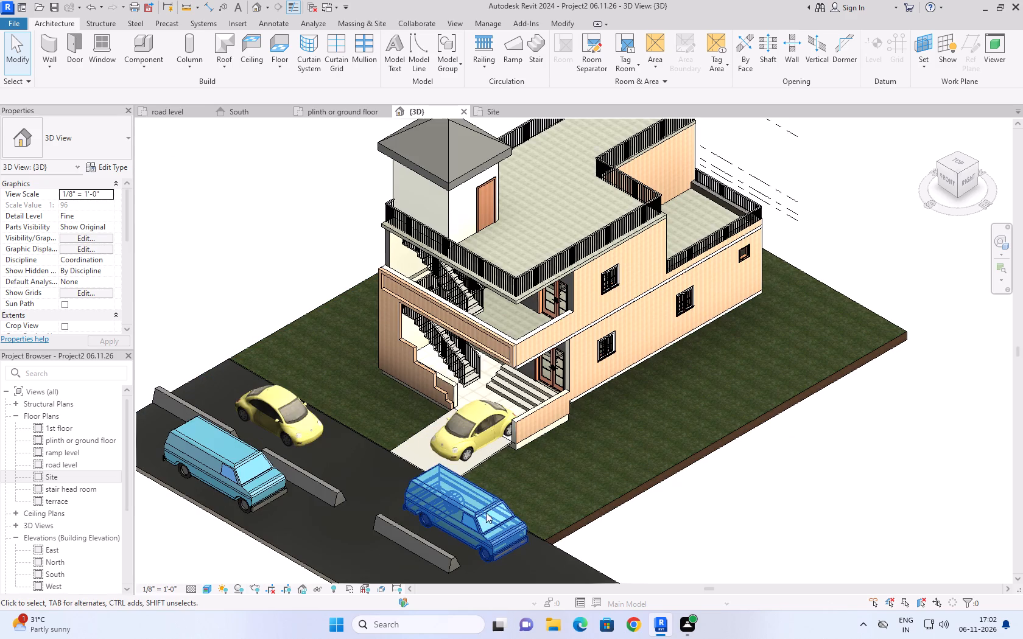
pyautogui.click(486, 528)
pyautogui.click(808, 540)
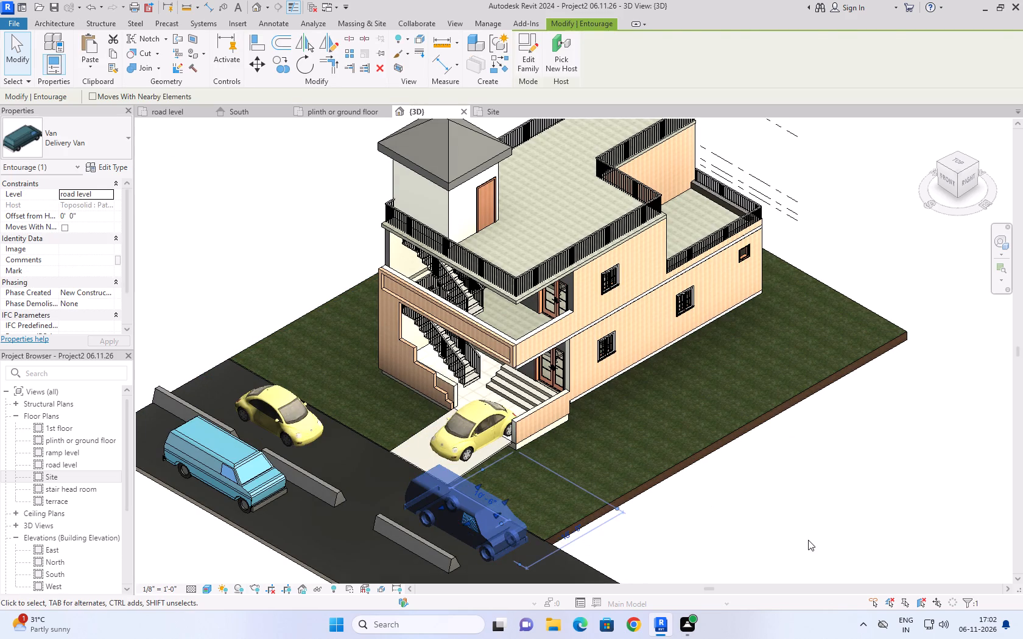
pyautogui.scroll(-4, 281, 360)
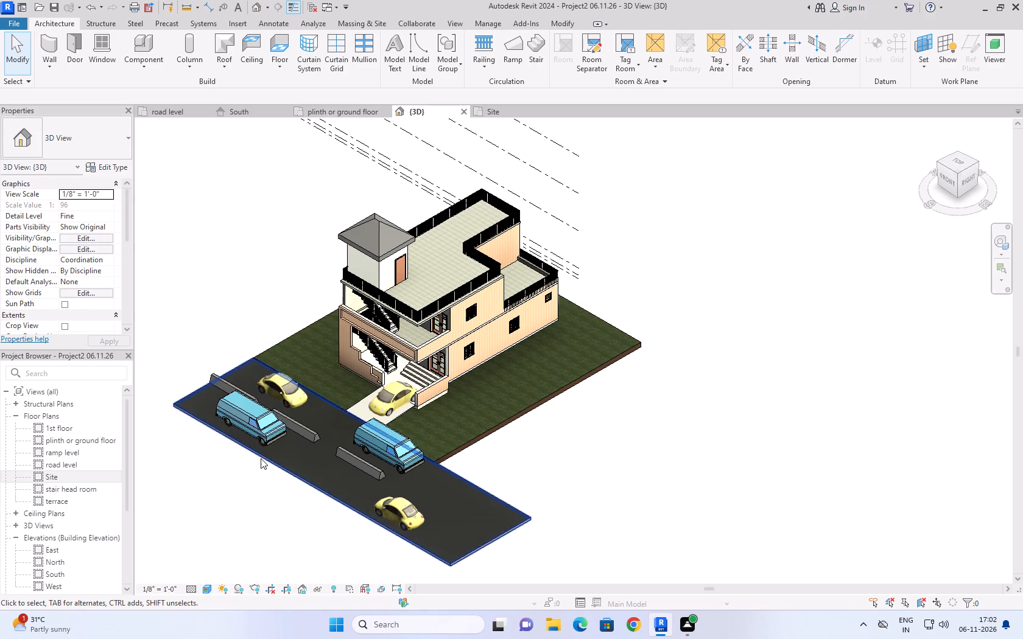
pyautogui.click(261, 458)
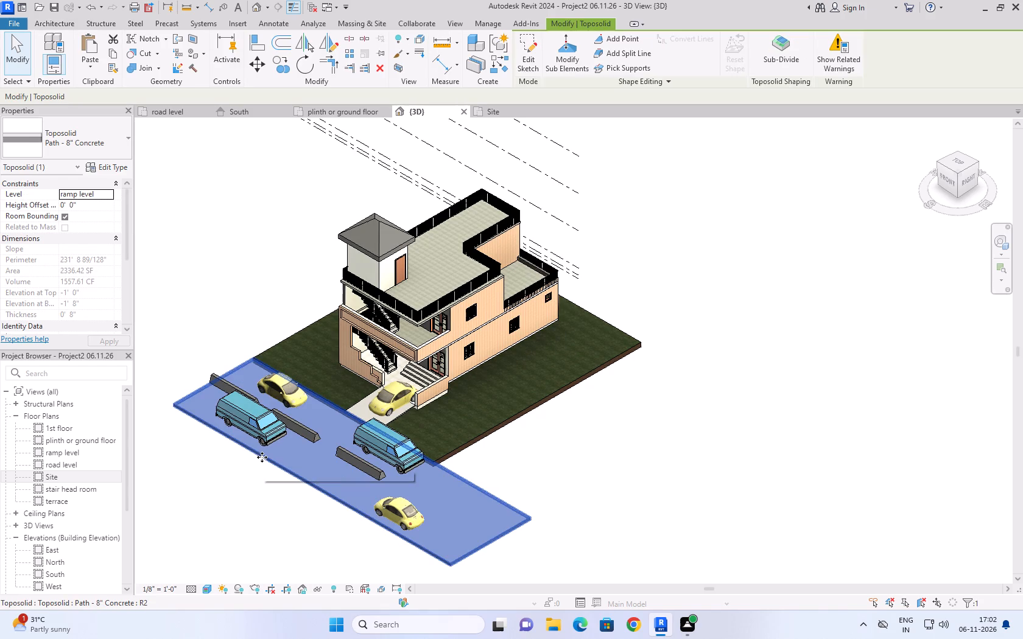
pyautogui.click(860, 484)
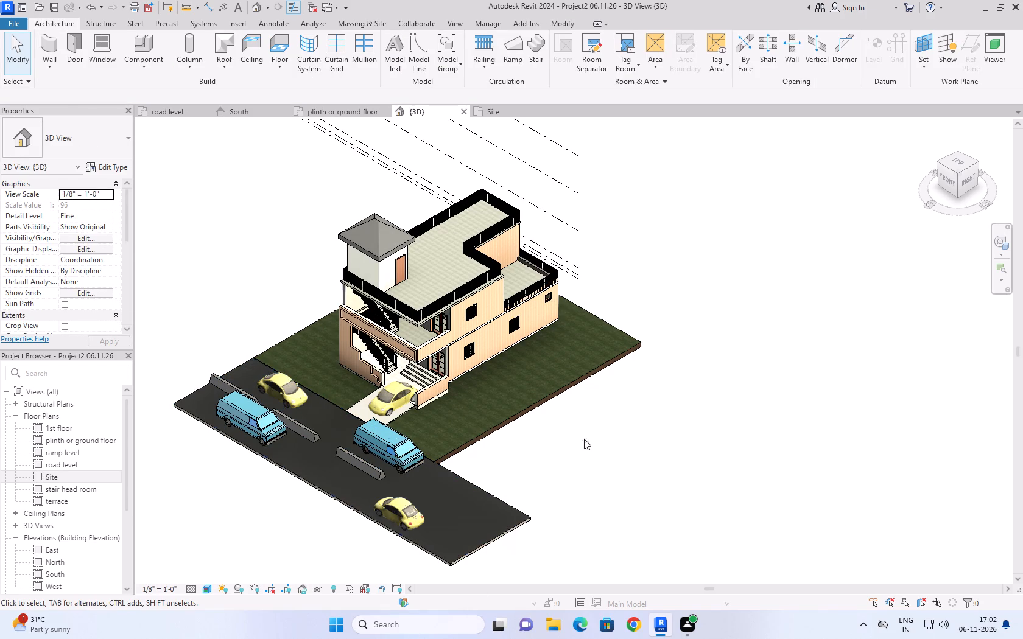
# Edit the Grassland - 16" toposolid's boundary, moving its edge beside the house's windowed side wall outward to just short of the road's end.
pyautogui.click(572, 389)
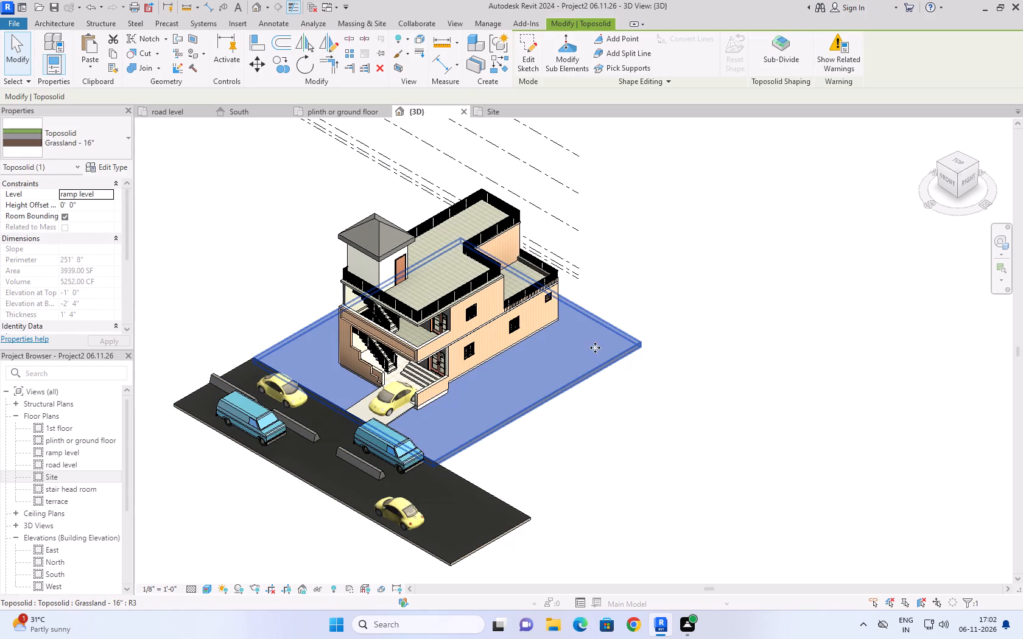
pyautogui.click(523, 57)
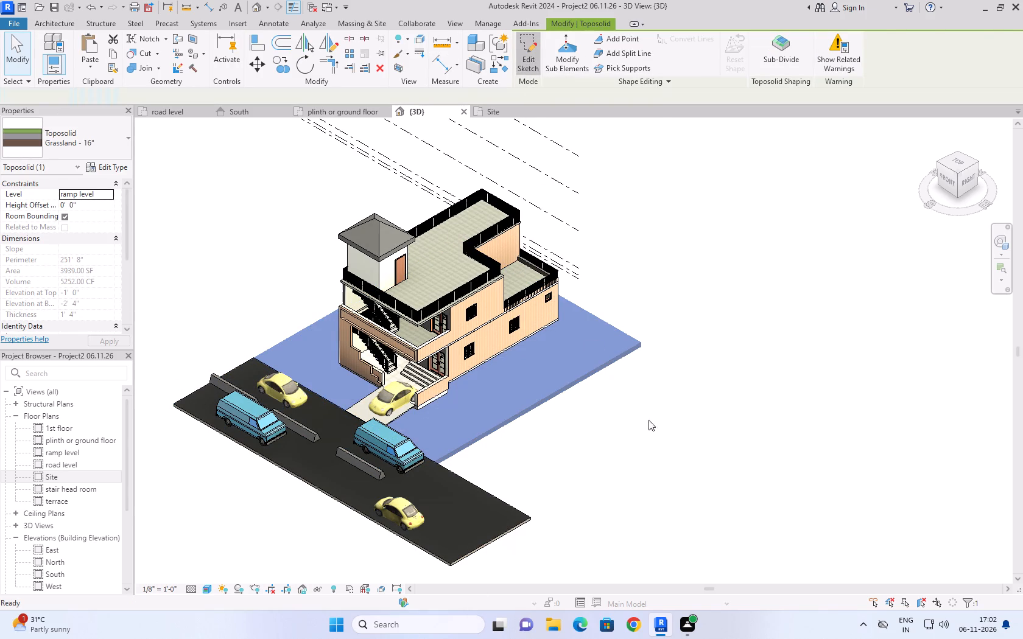
pyautogui.moveTo(543, 402); pyautogui.dragTo(563, 419)
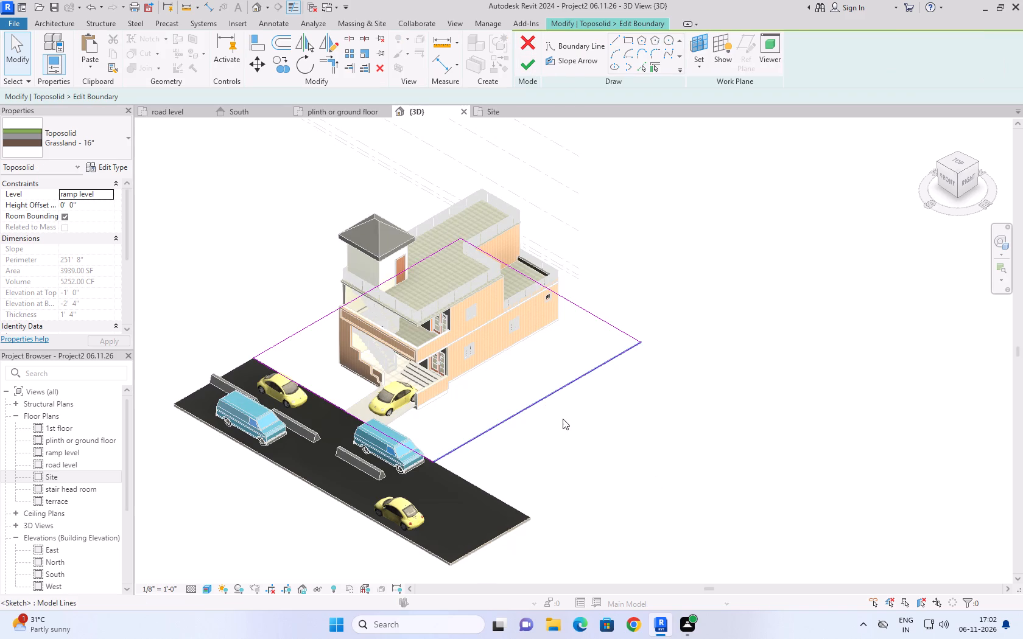
pyautogui.moveTo(563, 419); pyautogui.dragTo(617, 462)
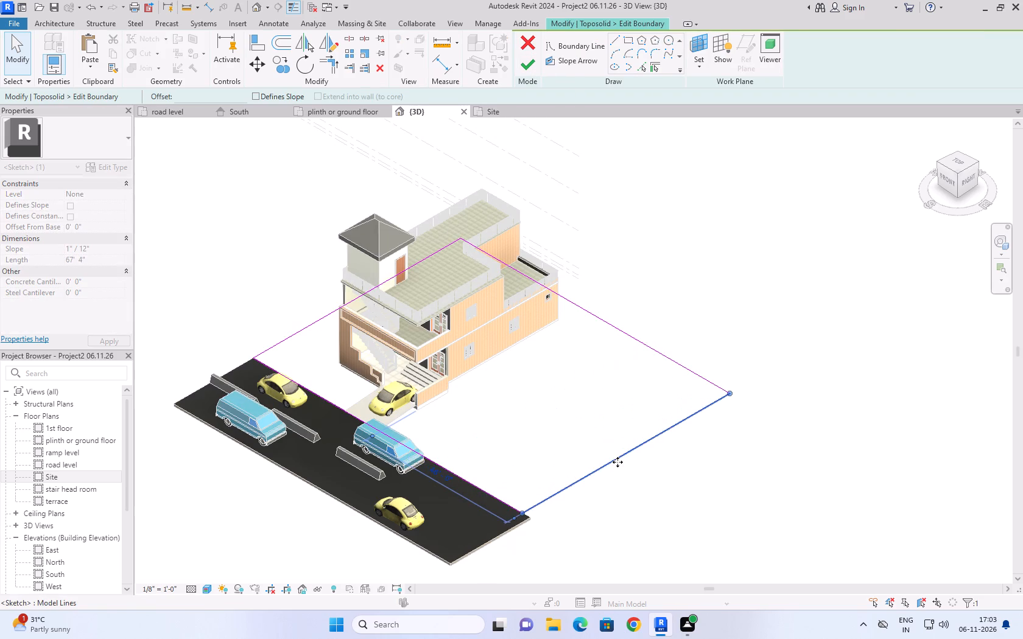
pyautogui.click(734, 273)
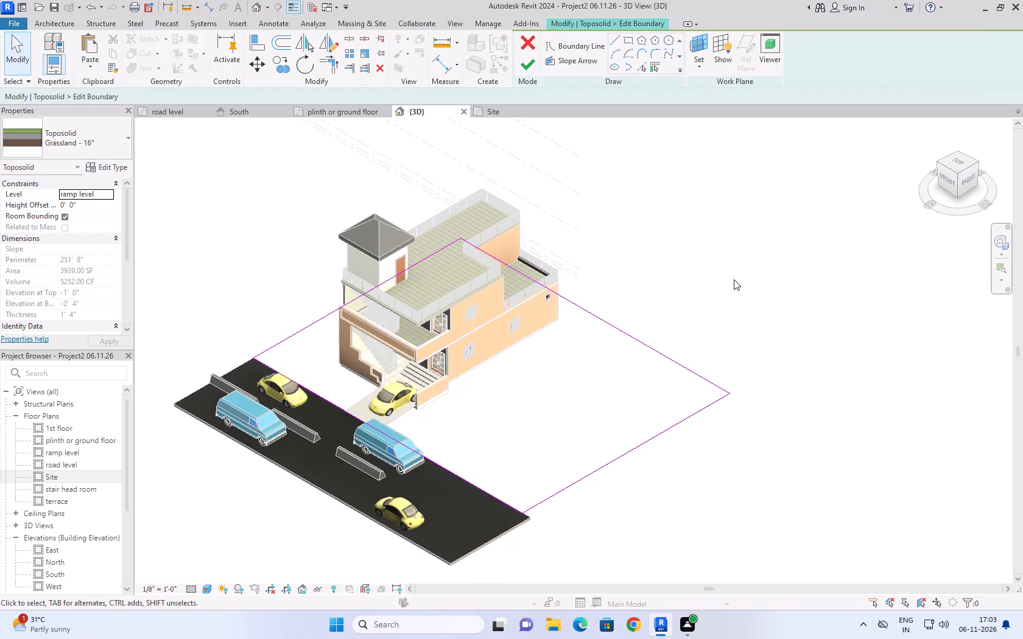
pyautogui.click(523, 68)
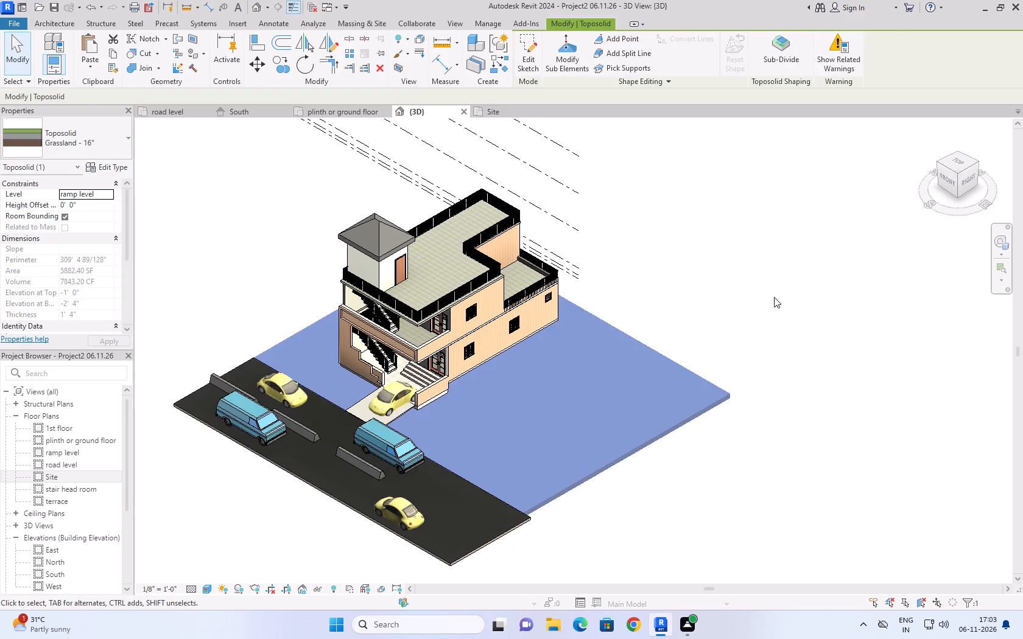
pyautogui.click(774, 297)
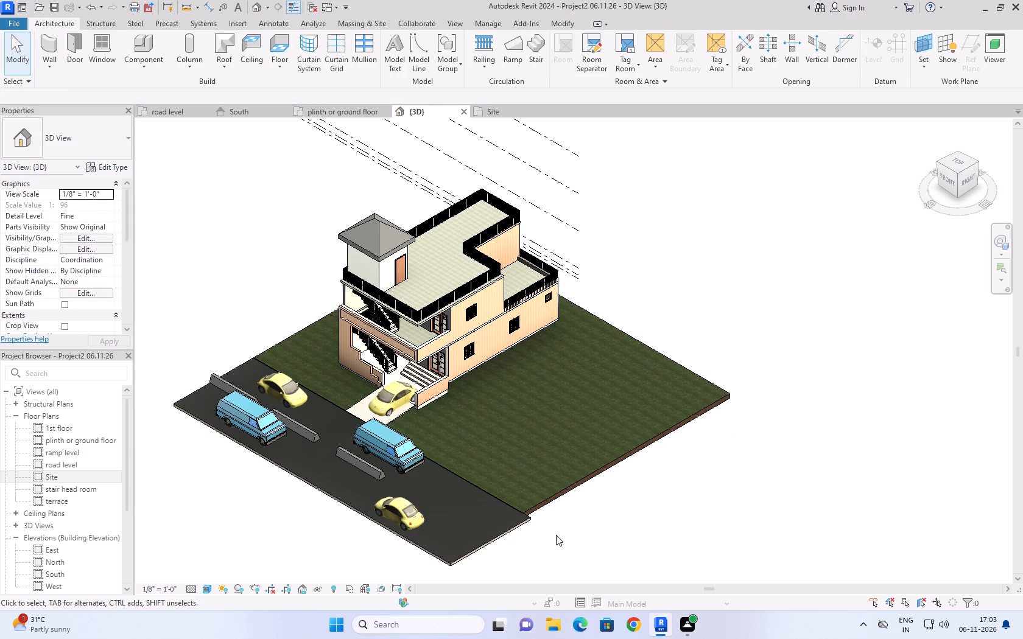
# Reopen the grassland toposolid's sketch and move the same boundary edge slightly further outward, in line with the road's end.
pyautogui.click(564, 497)
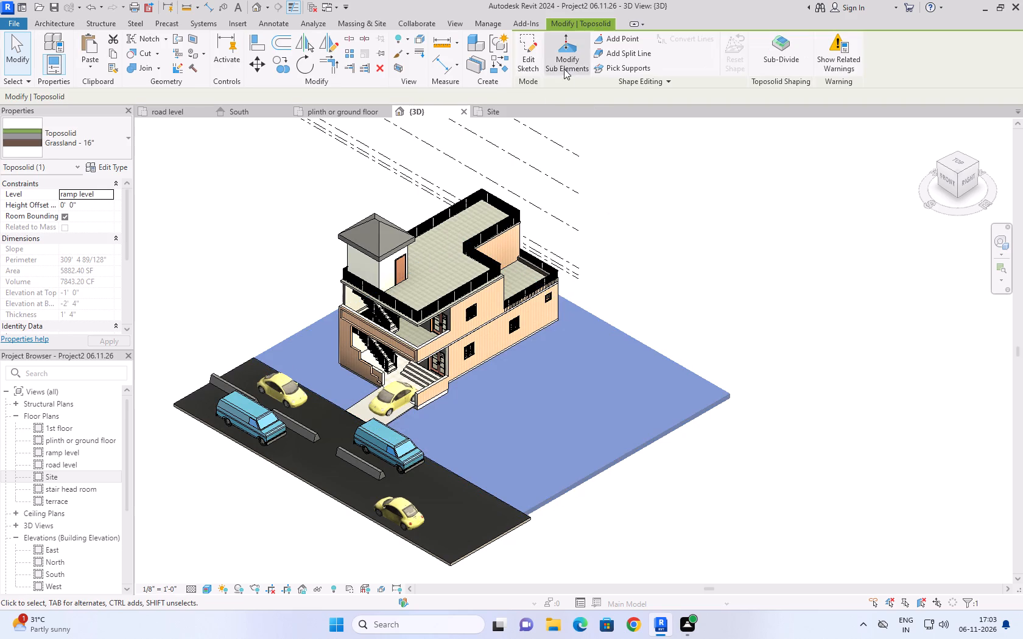
pyautogui.click(527, 62)
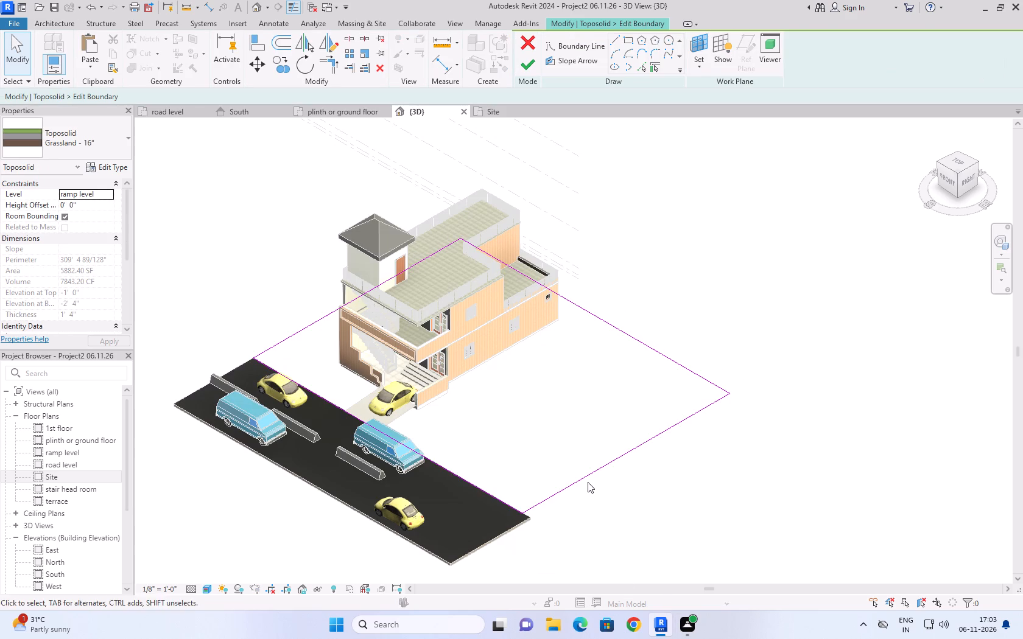
pyautogui.moveTo(588, 475); pyautogui.dragTo(599, 487)
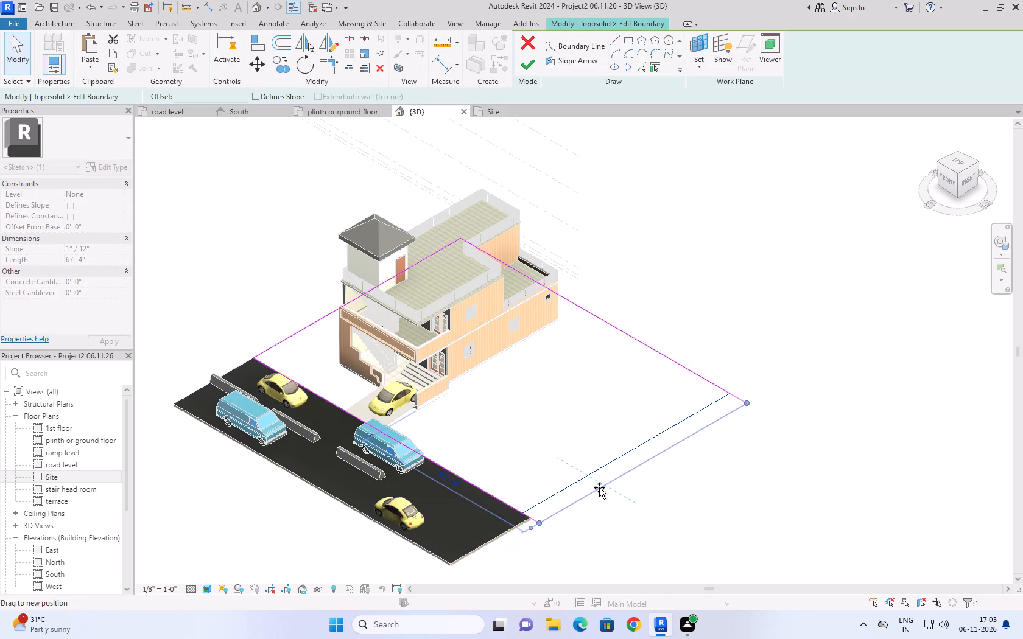
pyautogui.moveTo(599, 487); pyautogui.dragTo(594, 480)
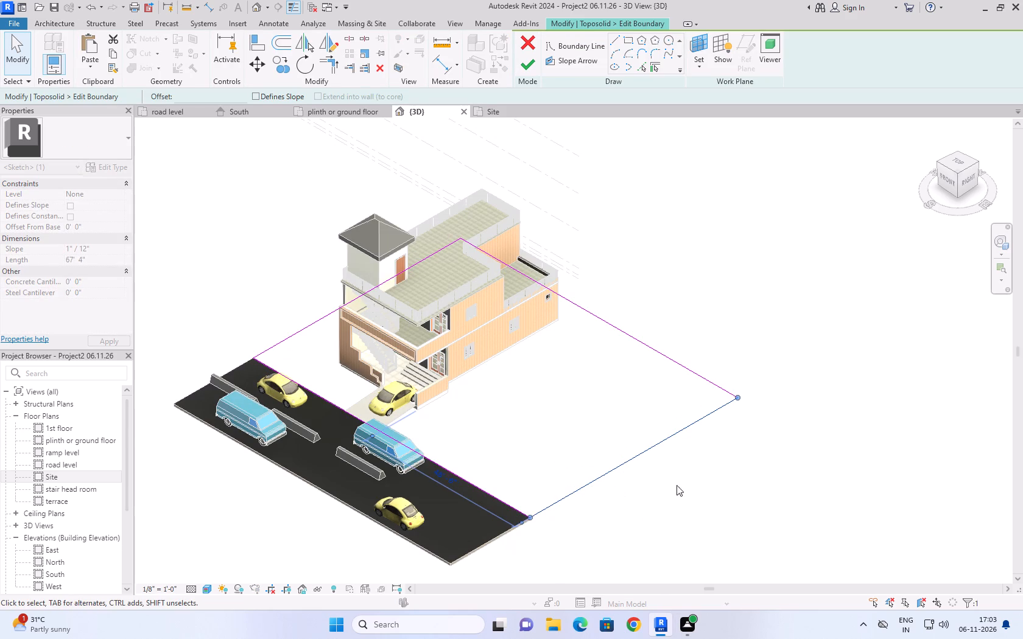
pyautogui.click(688, 466)
pyautogui.click(520, 72)
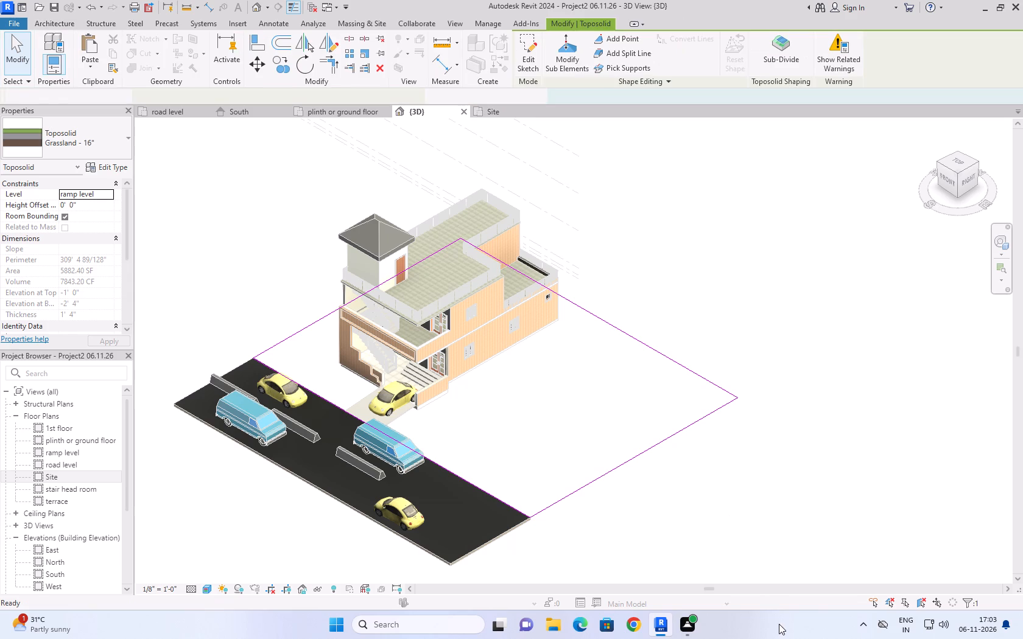
pyautogui.click(782, 456)
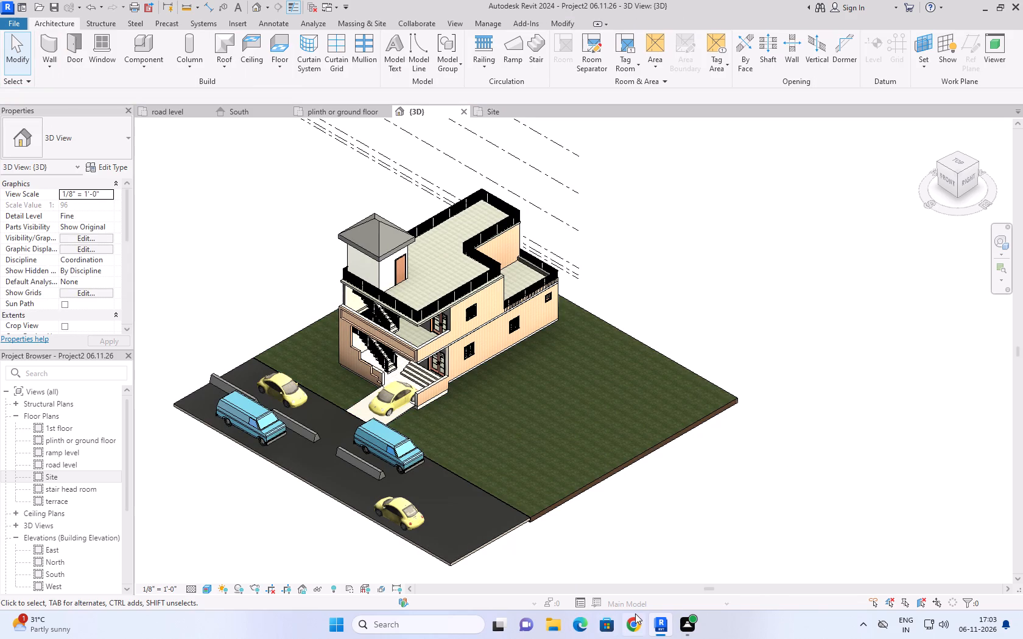
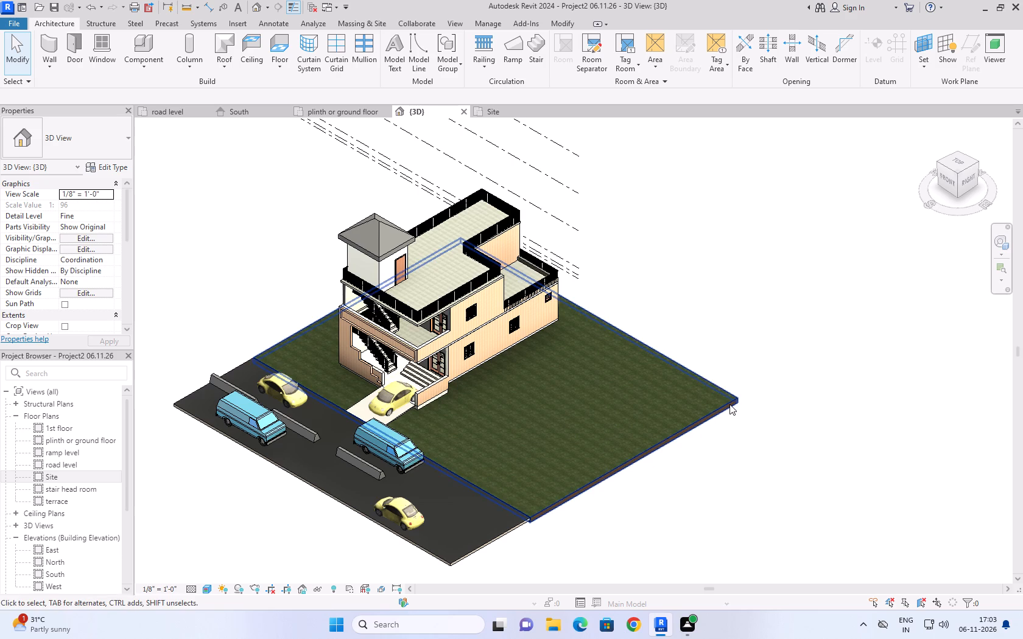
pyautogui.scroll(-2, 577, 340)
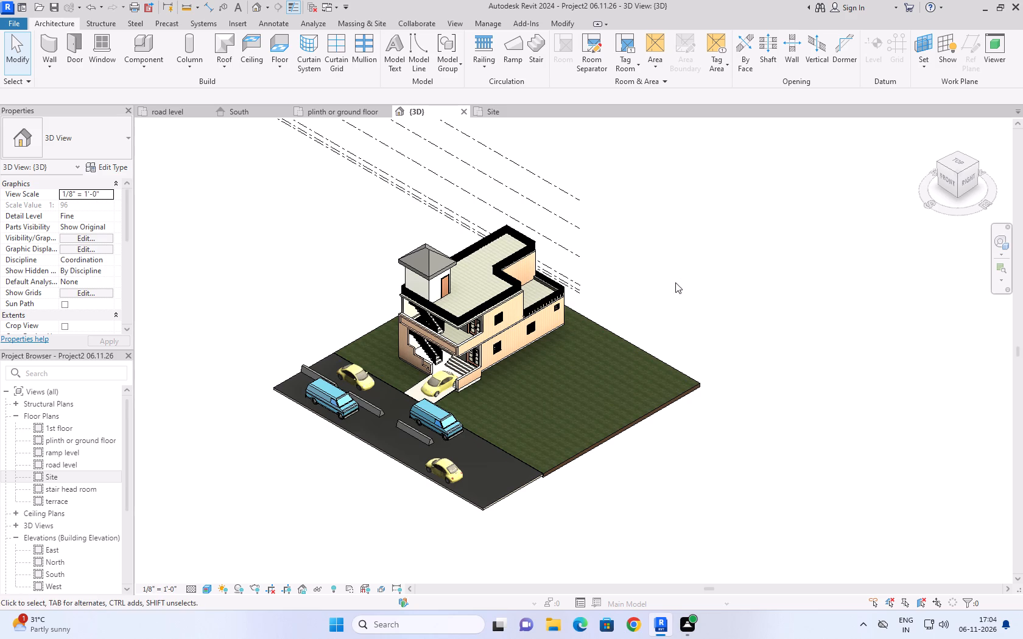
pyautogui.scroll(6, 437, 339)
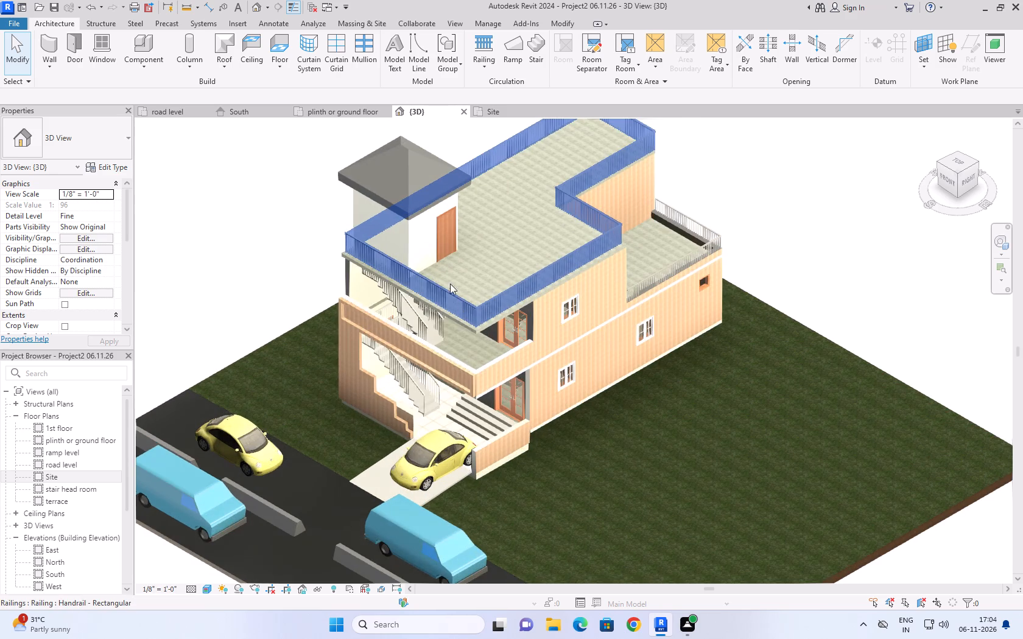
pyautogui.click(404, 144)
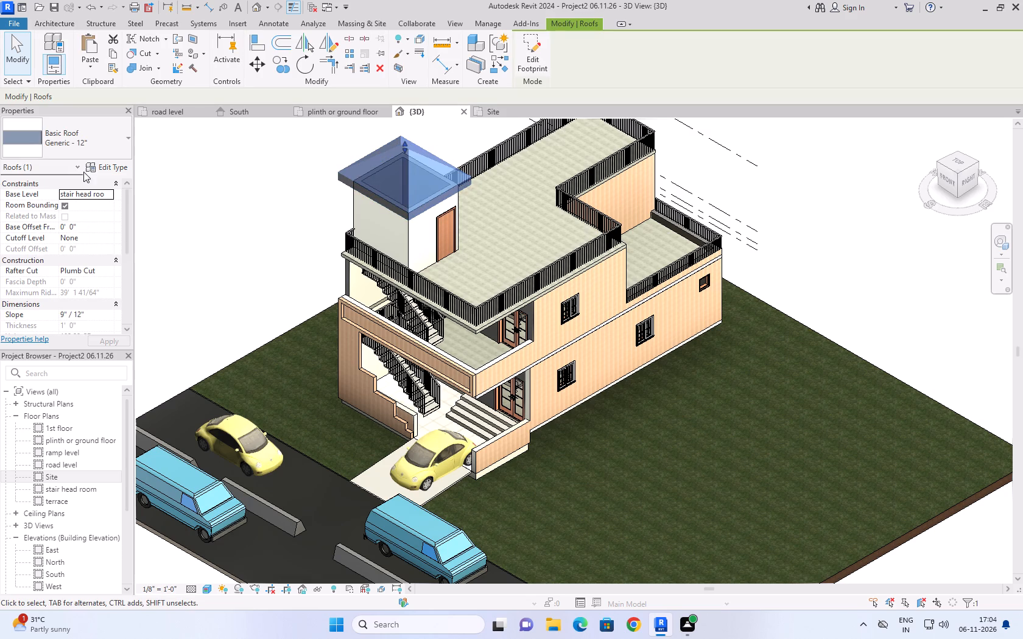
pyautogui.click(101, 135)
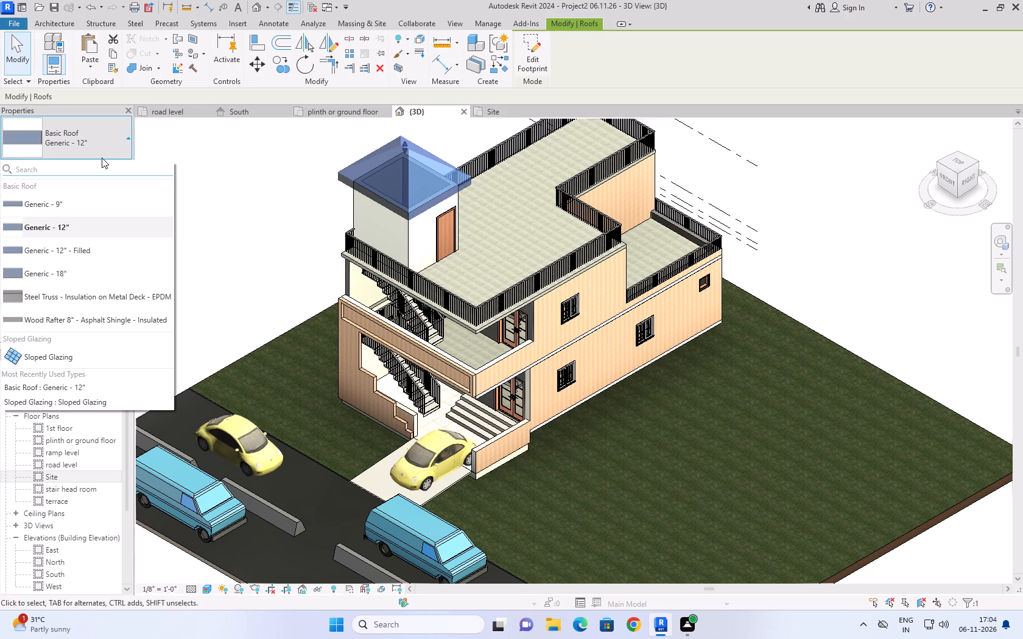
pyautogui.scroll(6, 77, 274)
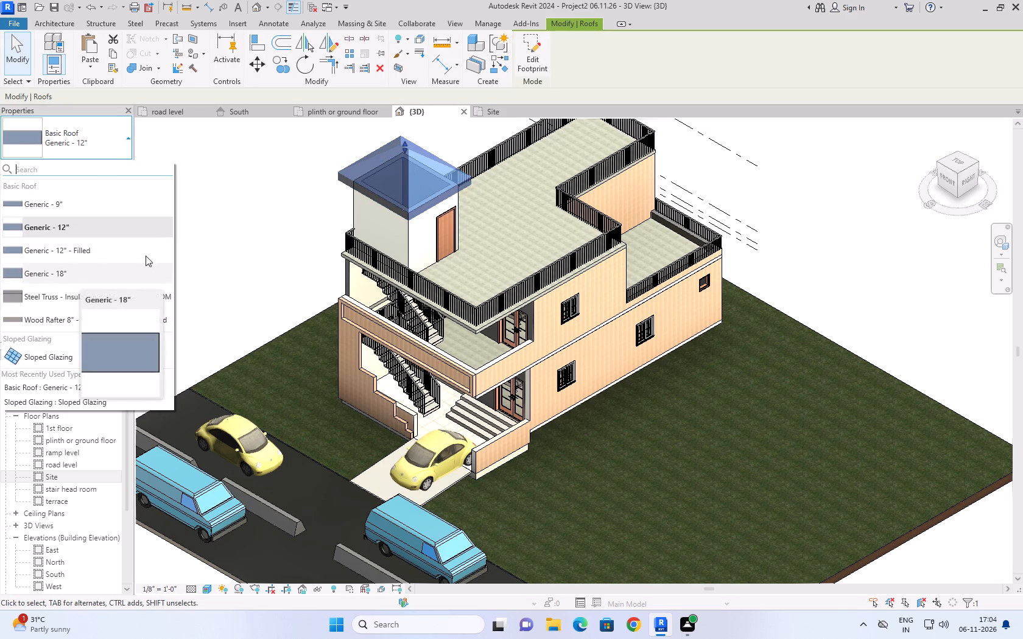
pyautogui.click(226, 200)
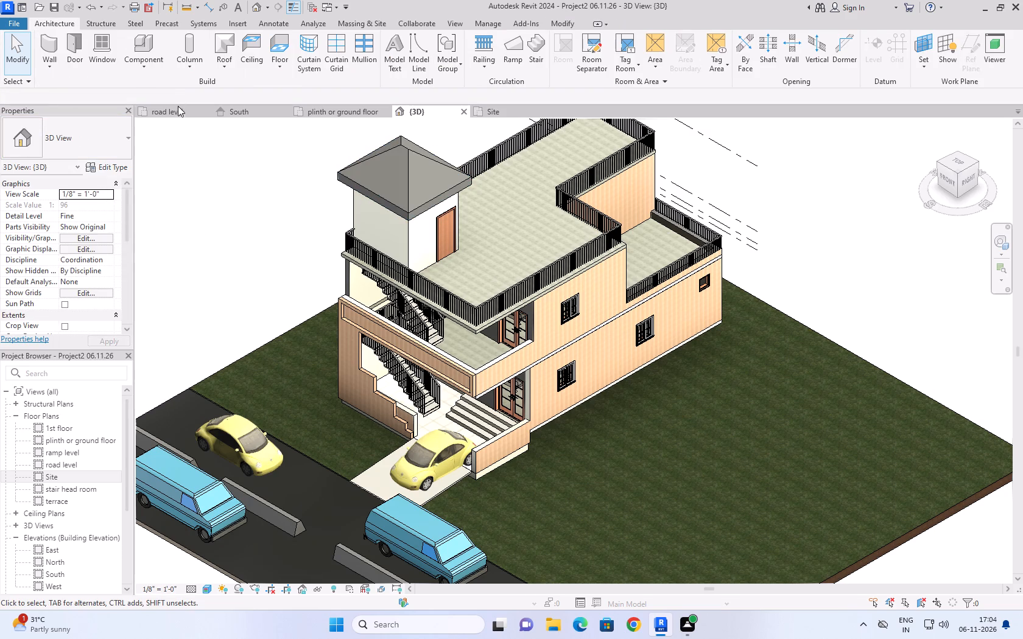
# Examine the road level plan, checking the grassland toposolid's side edge against the end of the concrete road toposolid.
pyautogui.click(180, 112)
pyautogui.scroll(-4, 525, 338)
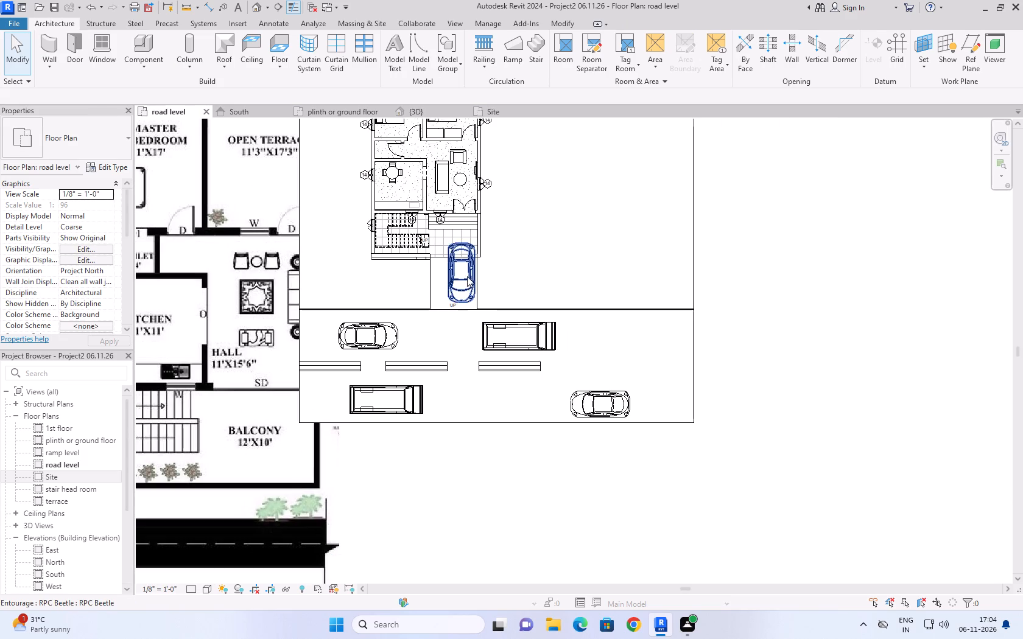
pyautogui.scroll(4, 470, 274)
pyautogui.scroll(-5, 624, 250)
pyautogui.moveTo(652, 197); pyautogui.dragTo(667, 294, button='middle')
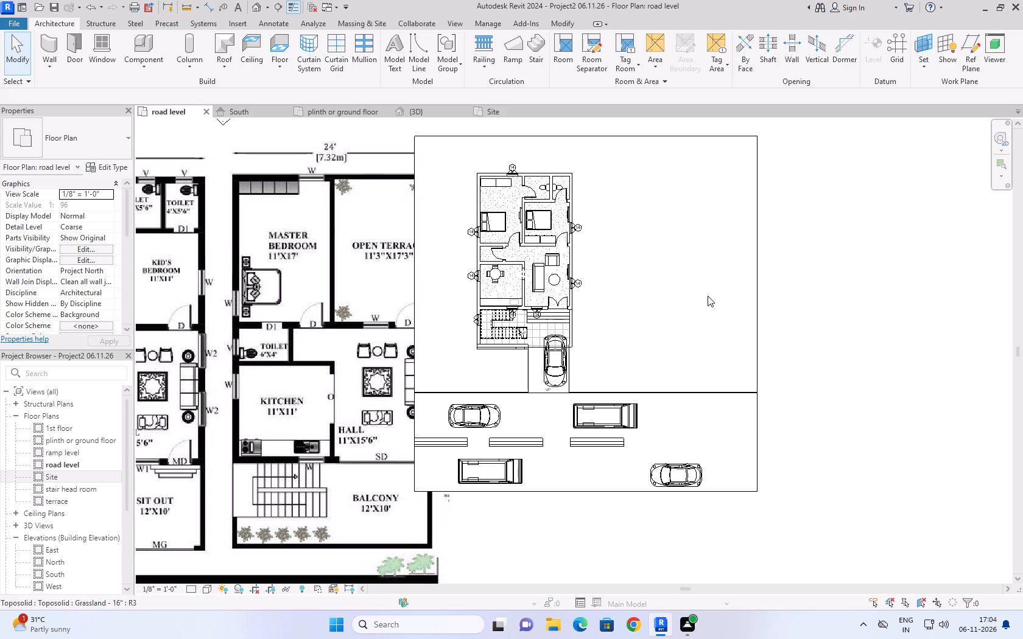
pyautogui.click(758, 291)
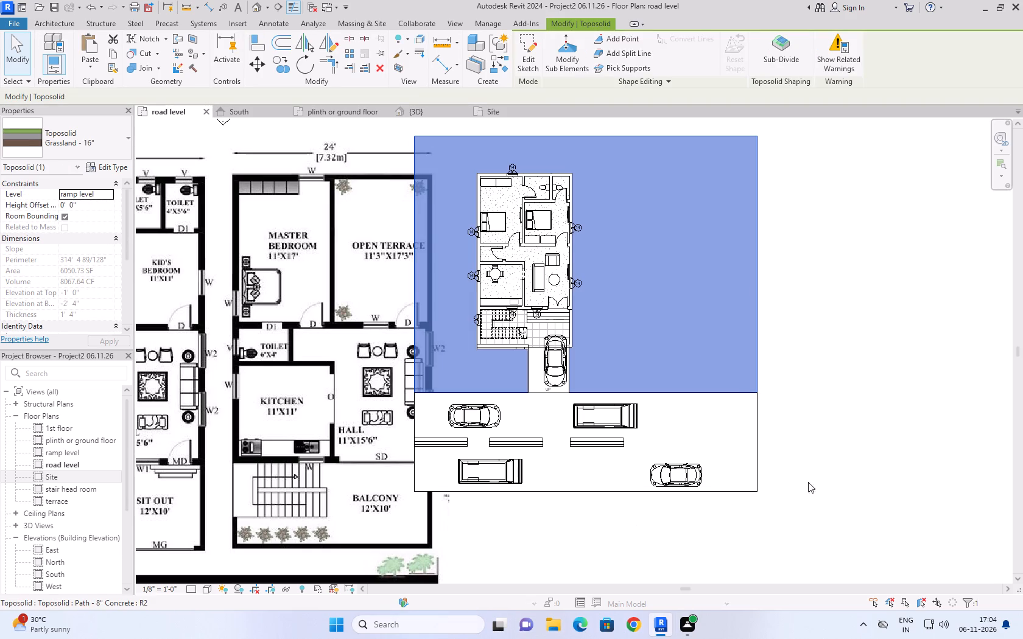
pyautogui.click(832, 466)
pyautogui.click(755, 424)
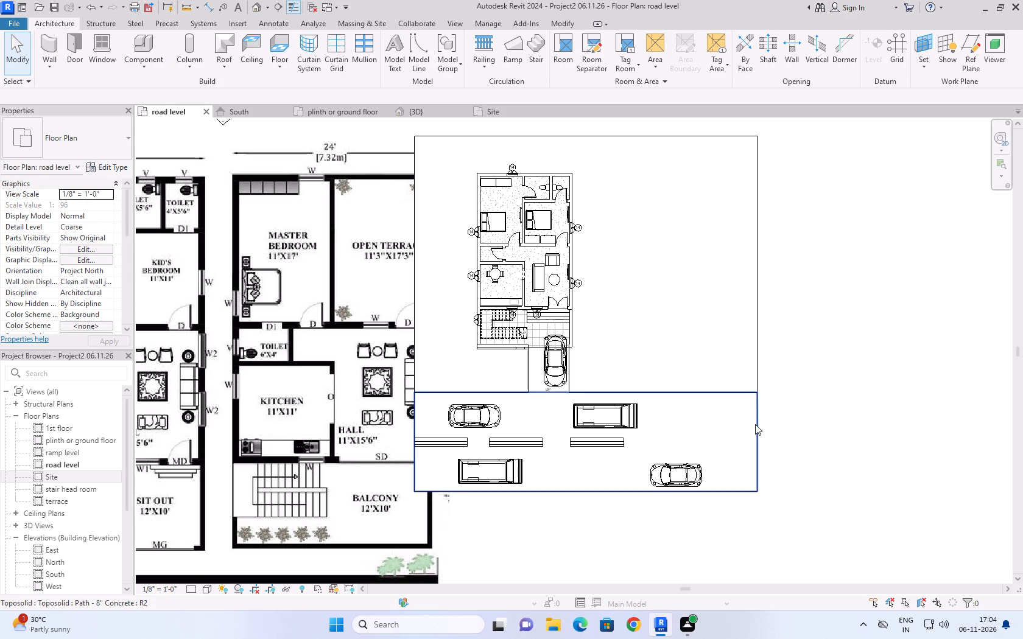
pyautogui.click(848, 326)
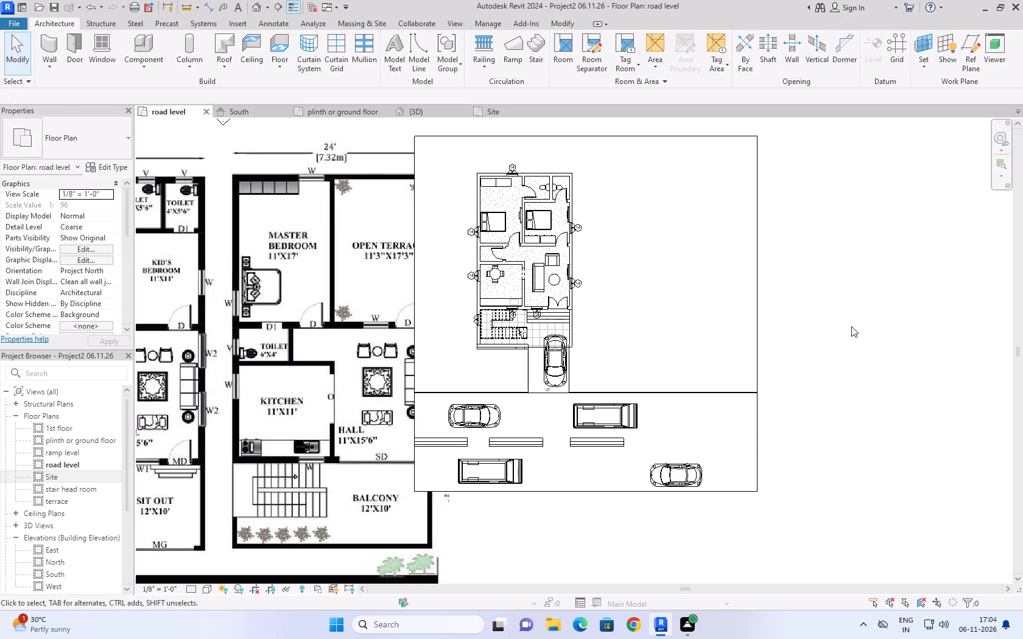
# Create a wall similar to the existing wall 9" road barriers, about 13'-6" long, continuing their row towards the road's open end.
pyautogui.click(611, 445)
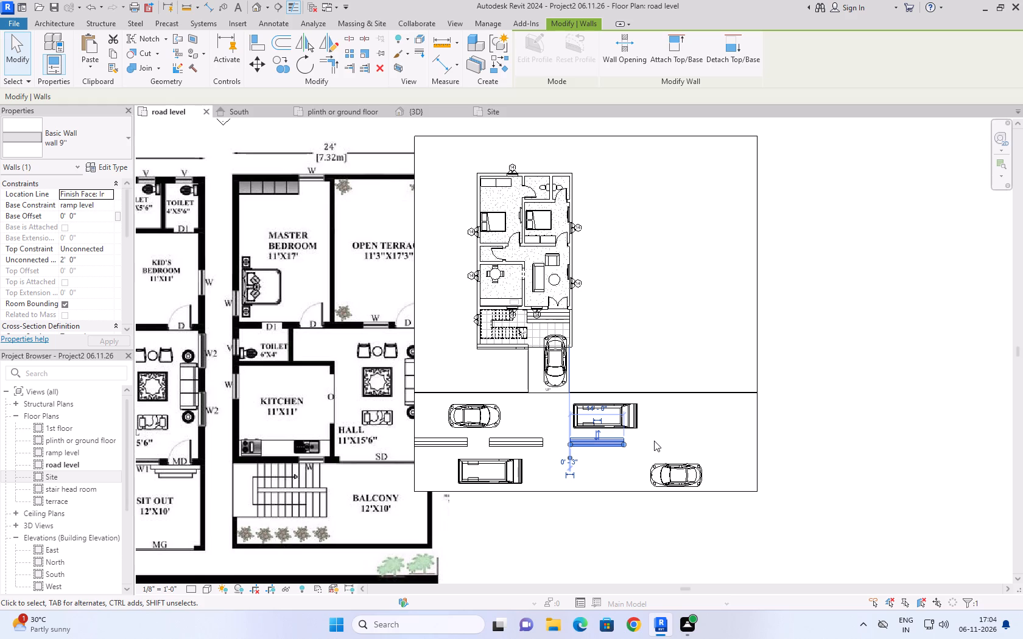
pyautogui.write('cs')
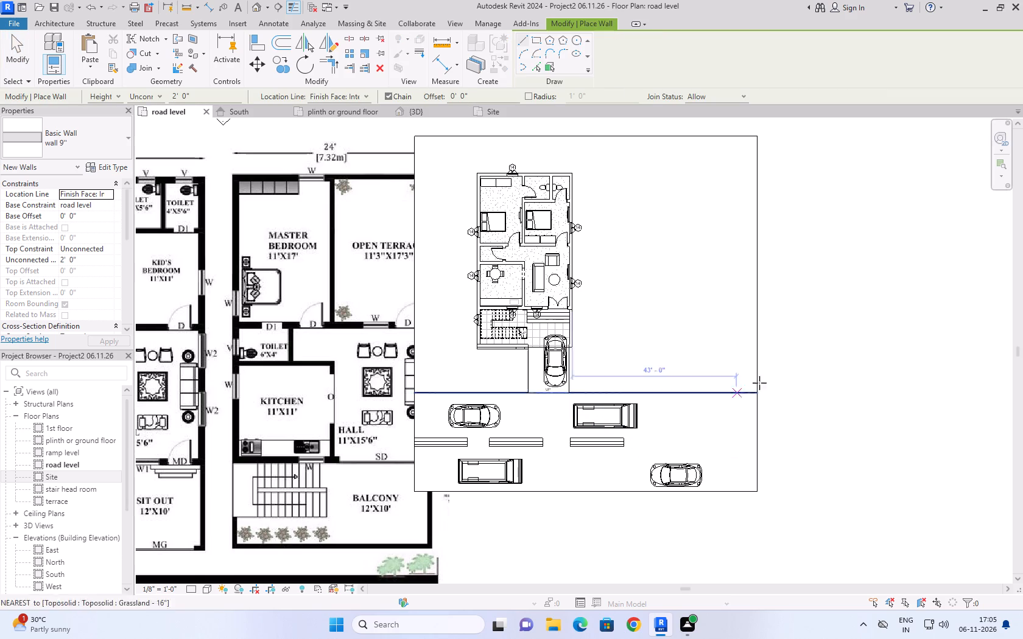
pyautogui.click(636, 441)
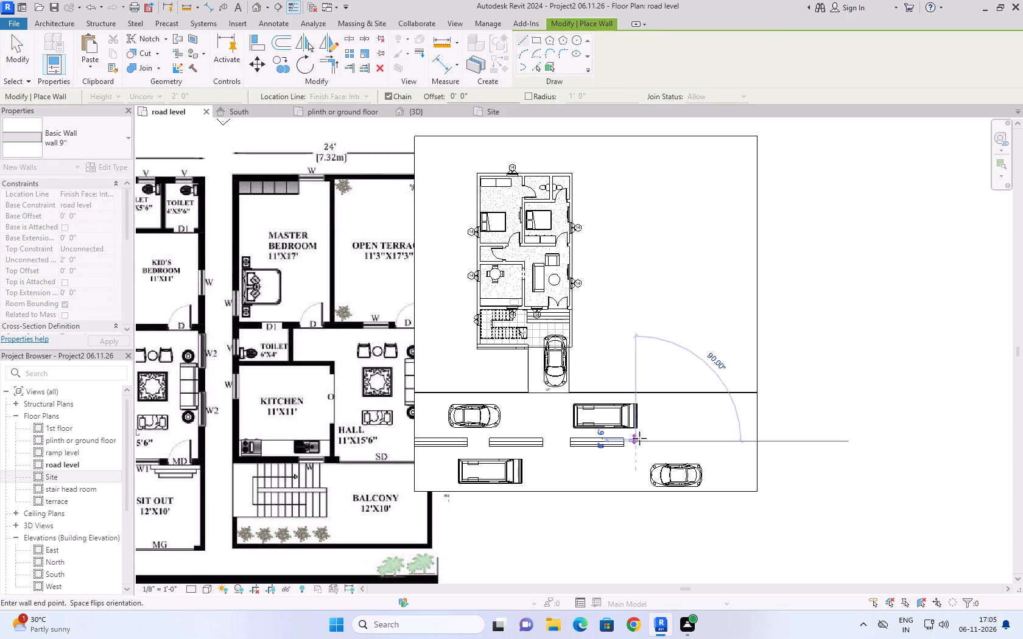
pyautogui.click(686, 444)
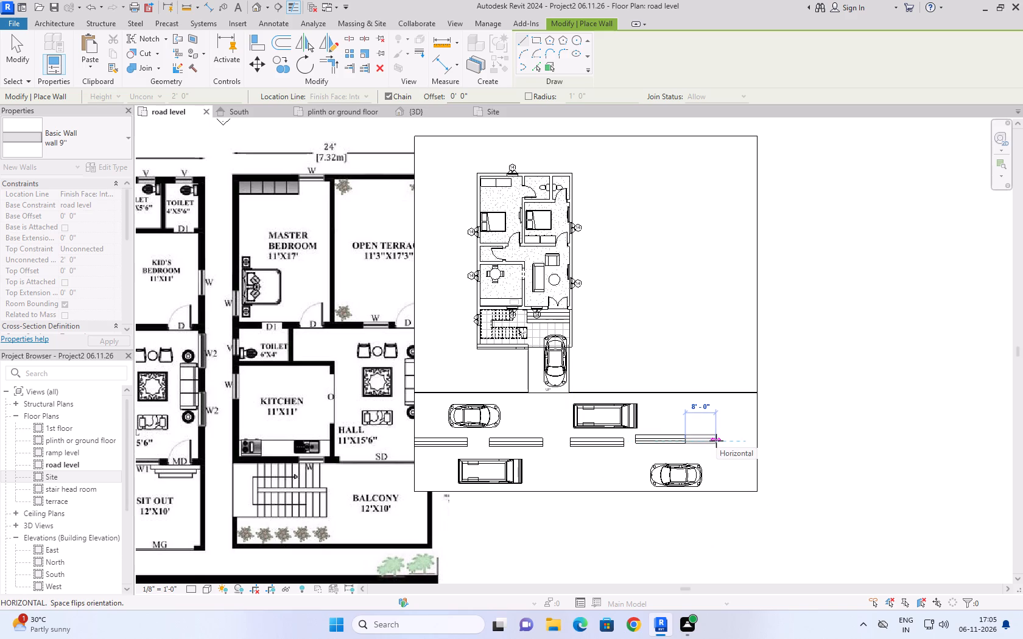
pyautogui.press('Escape')
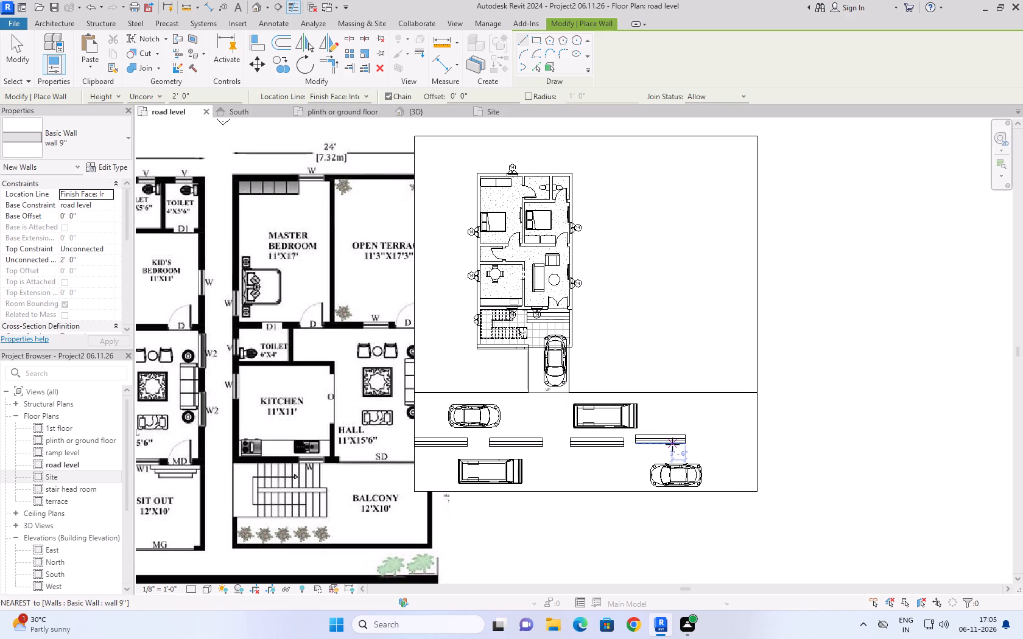
# Viewing the 3D model from the right side, nudge the new barrier wall sideways towards the existing row of road barriers.
pyautogui.click(420, 109)
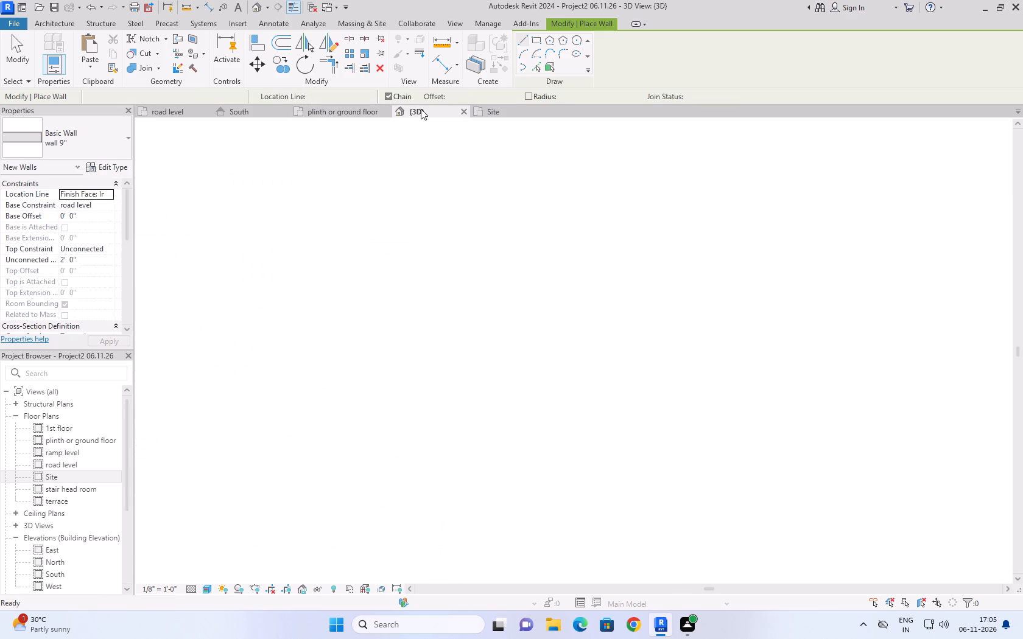
pyautogui.scroll(-4, 638, 294)
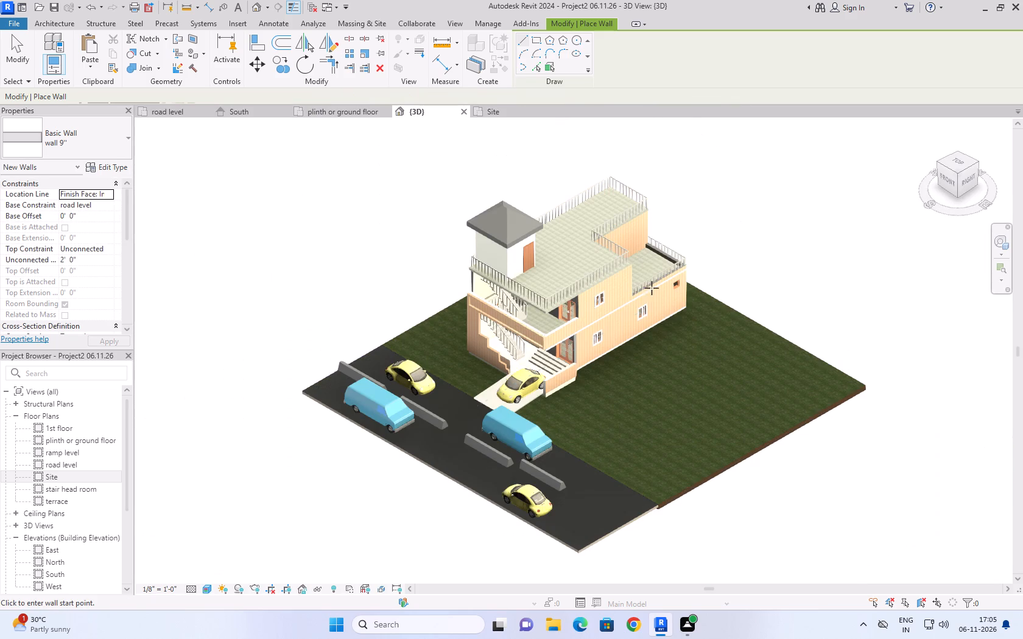
pyautogui.click(964, 179)
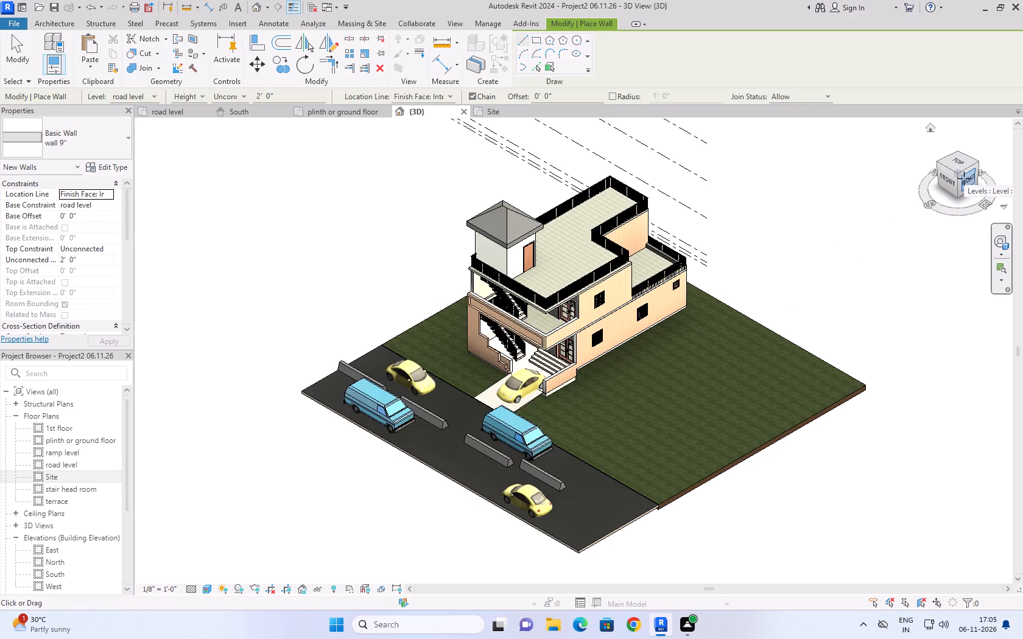
pyautogui.scroll(3, 508, 411)
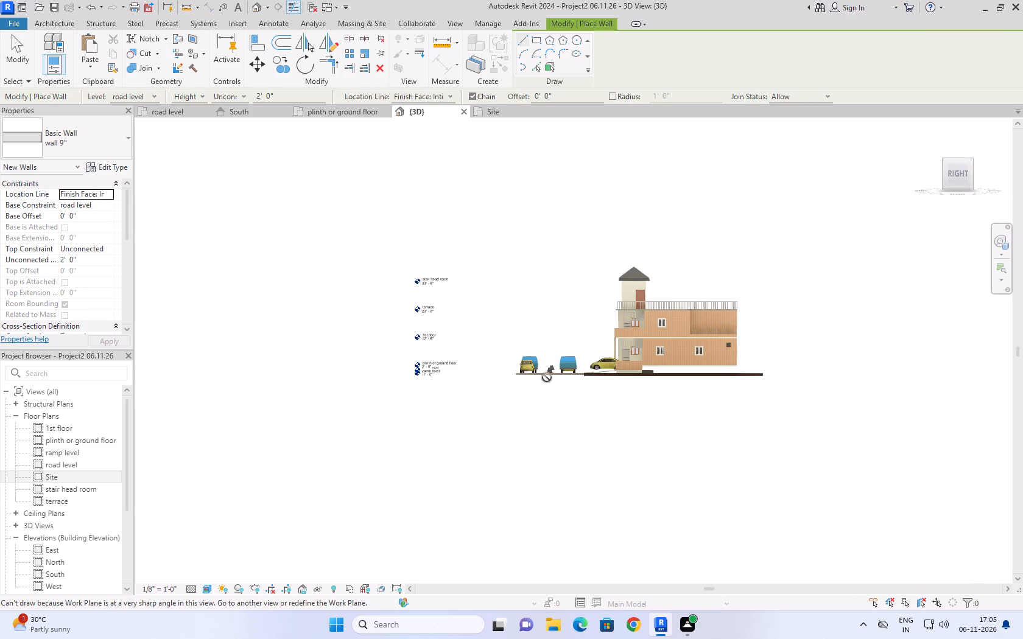
pyautogui.scroll(10, 547, 377)
pyautogui.scroll(8, 585, 342)
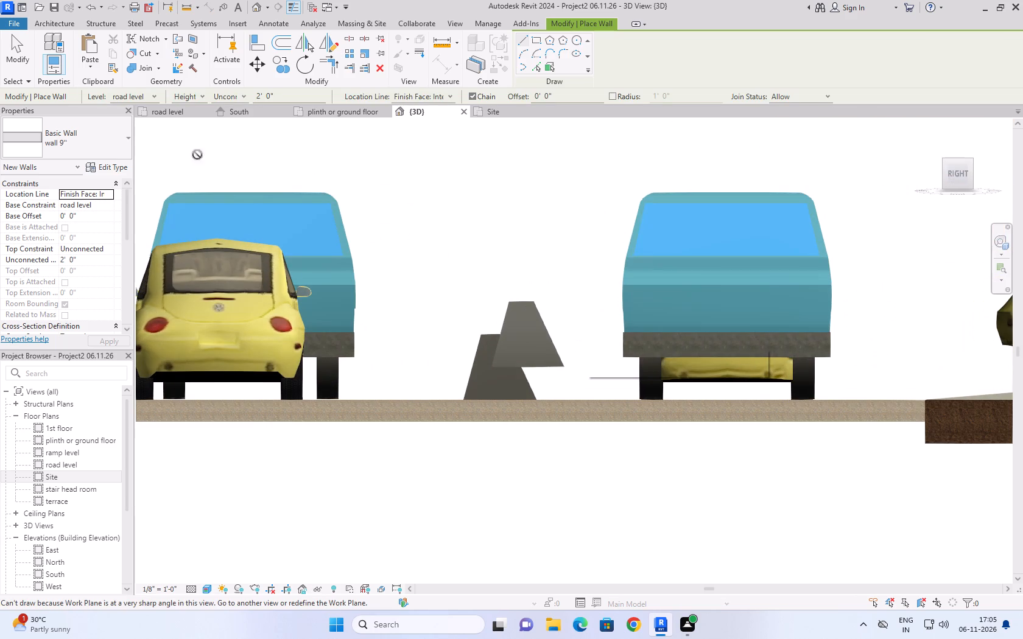
pyautogui.click(30, 47)
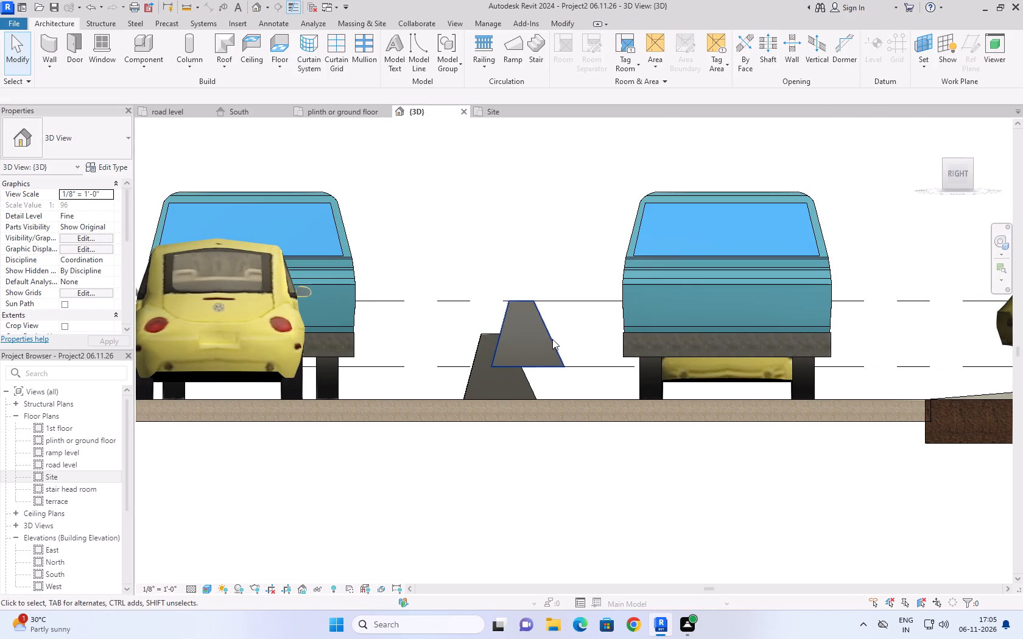
pyautogui.click(552, 339)
pyautogui.press('Left')
pyautogui.press('Left')
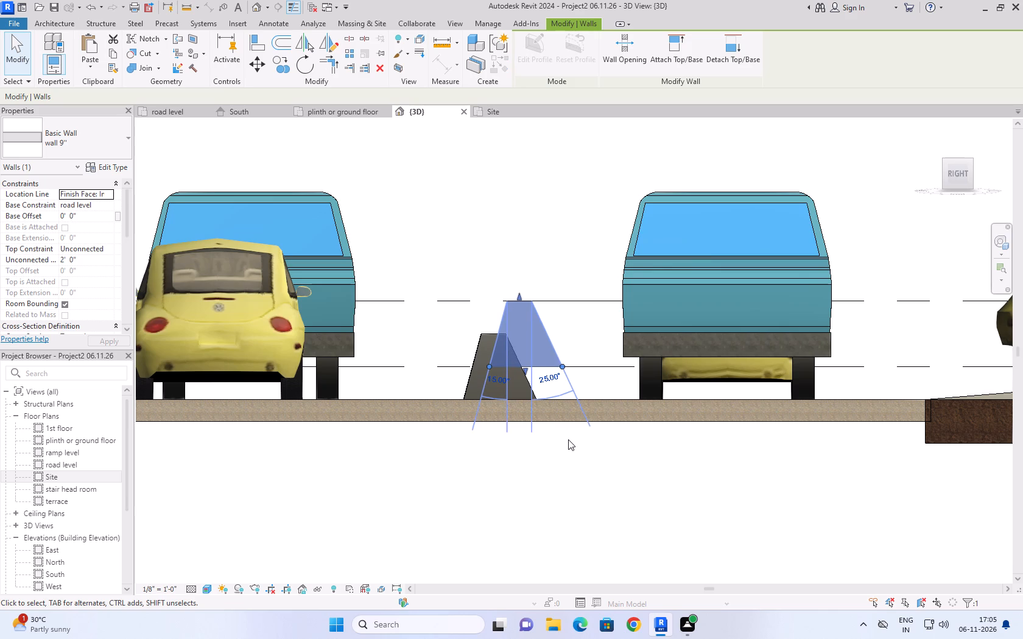
pyautogui.press('Left')
pyautogui.press('Left')
pyautogui.press('Left')
pyautogui.press('Left')
pyautogui.press('Left')
pyautogui.press('Left')
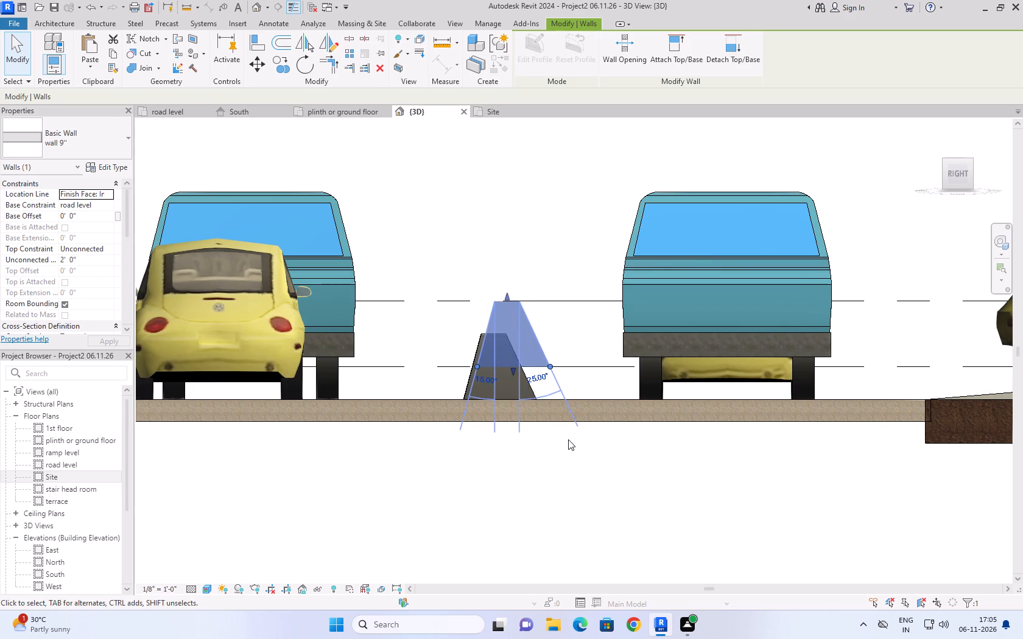
pyautogui.press('Left')
pyautogui.press('Left')
pyautogui.press('Right')
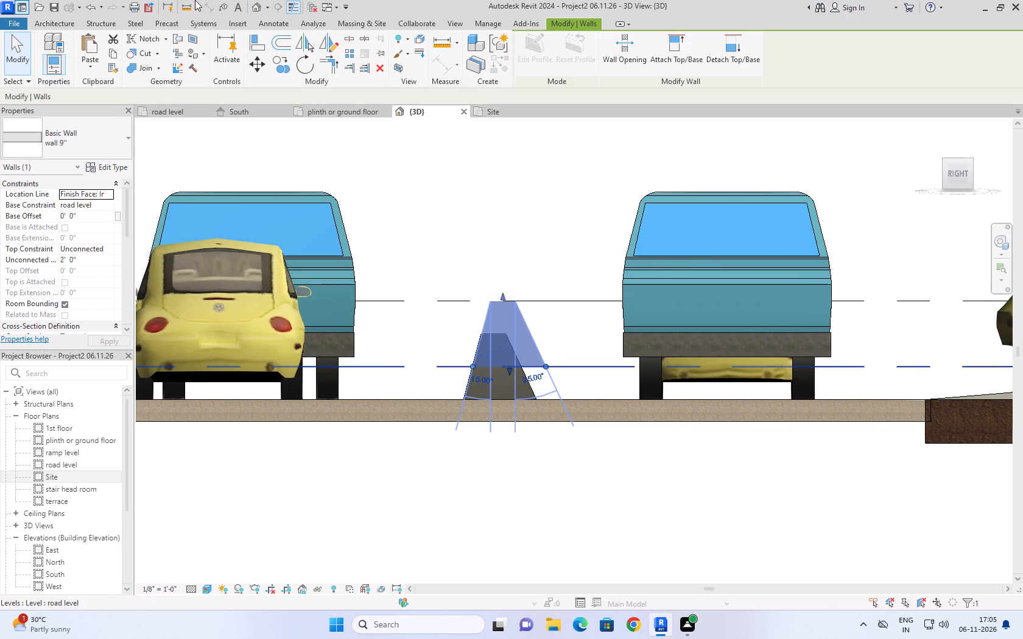
# Set the new barrier wall's base constraint to ramp level.
pyautogui.click(108, 203)
pyautogui.click(99, 217)
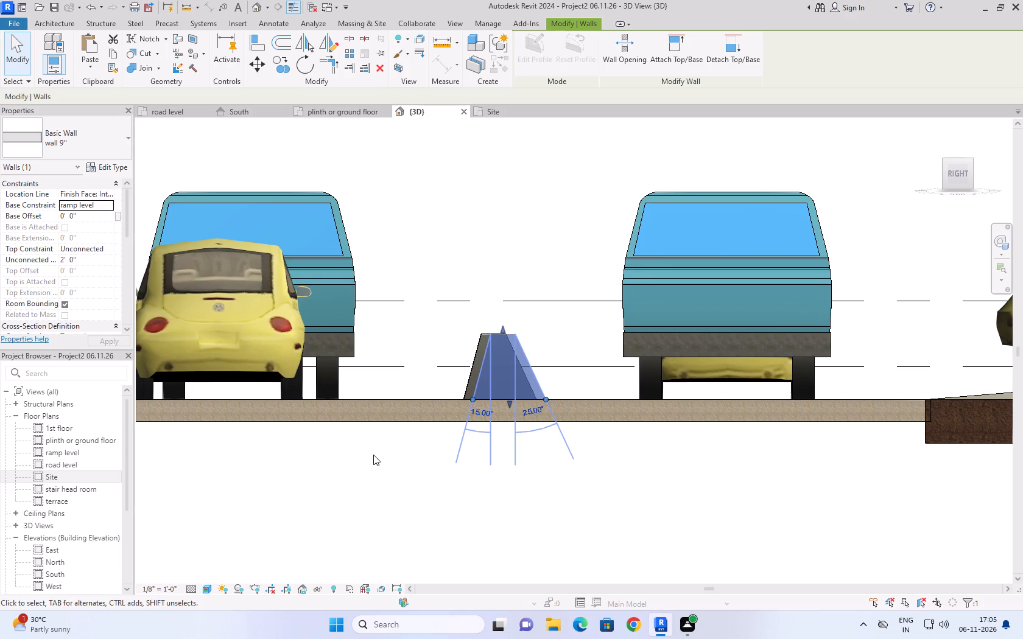
# Fine-nudge the new barrier wall sideways until its profile lines up with the existing road barriers.
pyautogui.press('Left')
pyautogui.press('Left')
pyautogui.press('Left')
pyautogui.press('Left')
pyautogui.press('Left')
pyautogui.press('Left')
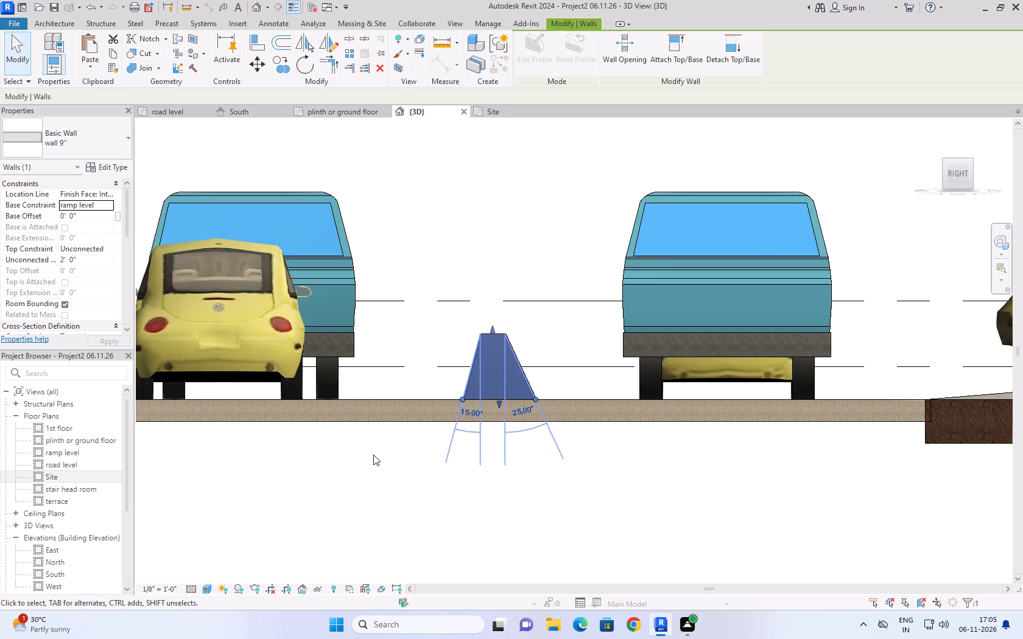
pyautogui.click(373, 455)
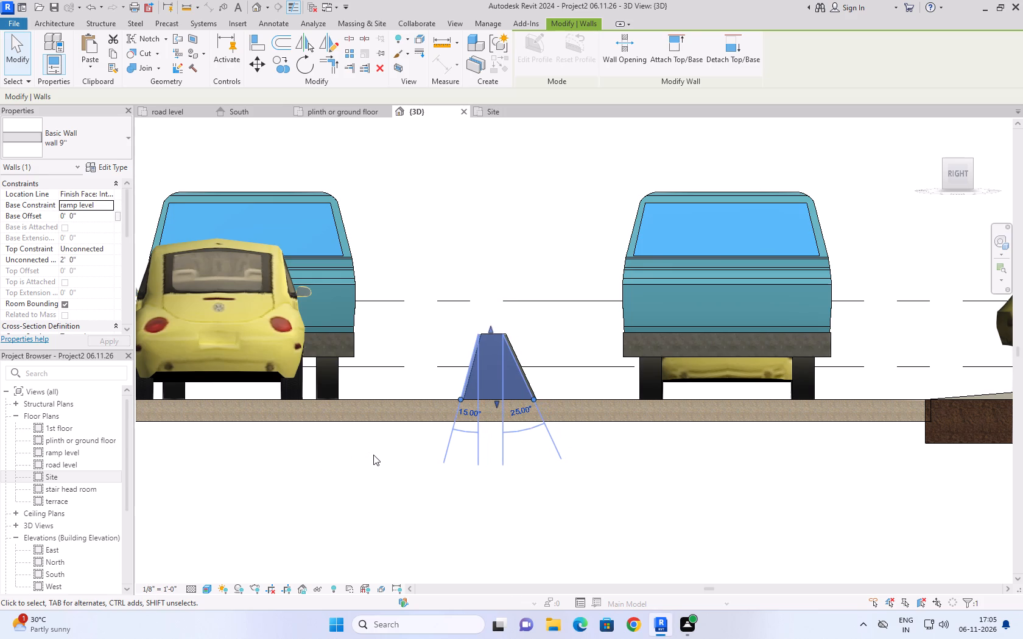
pyautogui.click(468, 382)
pyautogui.press('Right')
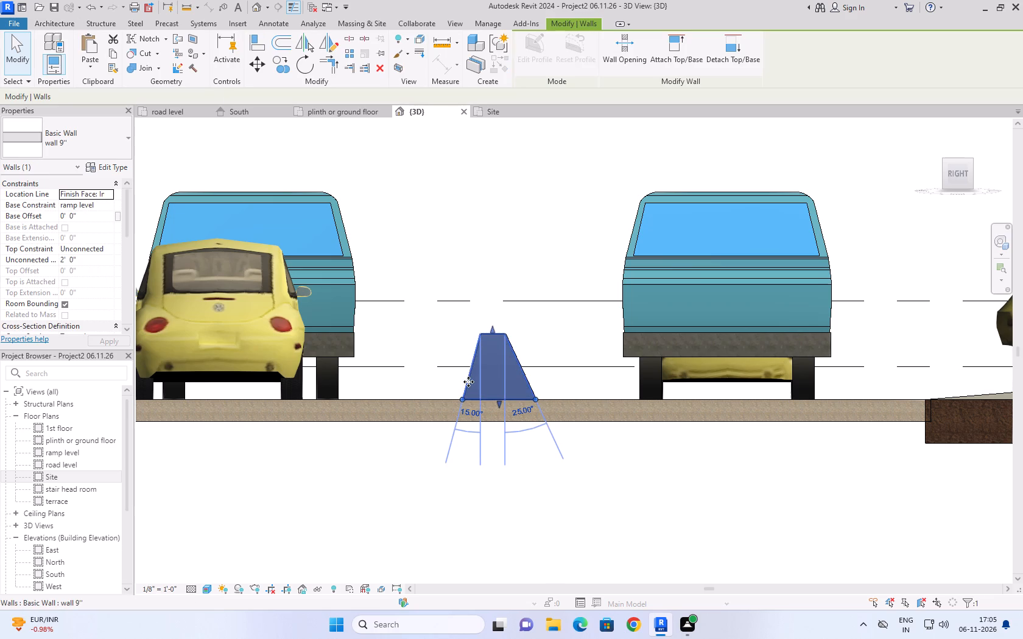
pyautogui.click(482, 410)
pyautogui.click(494, 467)
pyautogui.click(487, 495)
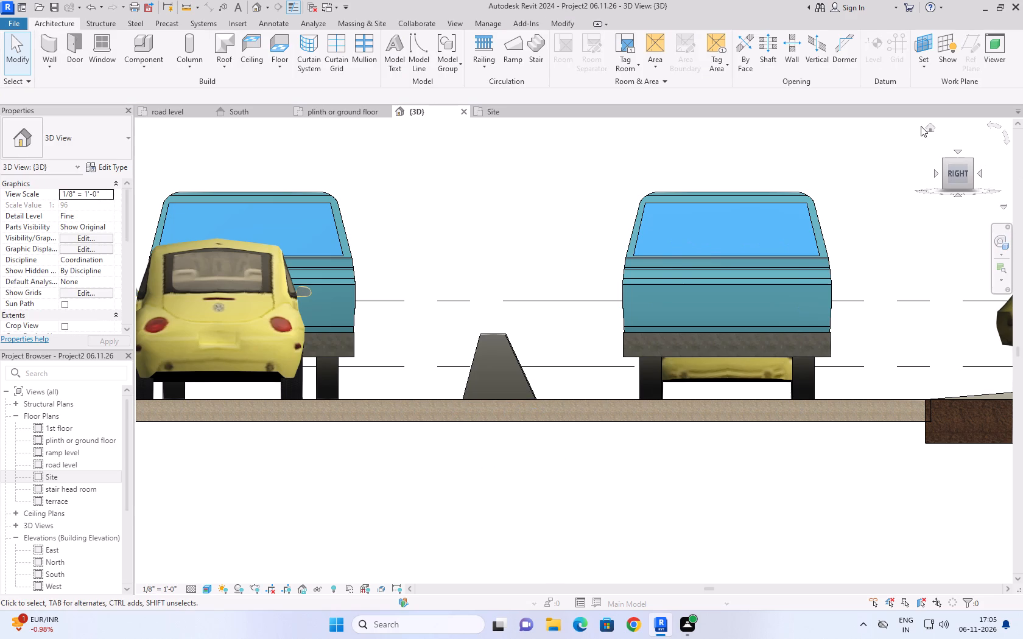
# Return to the home 3D view and compare the new road barrier with the adjacent existing one up close.
pyautogui.click(926, 129)
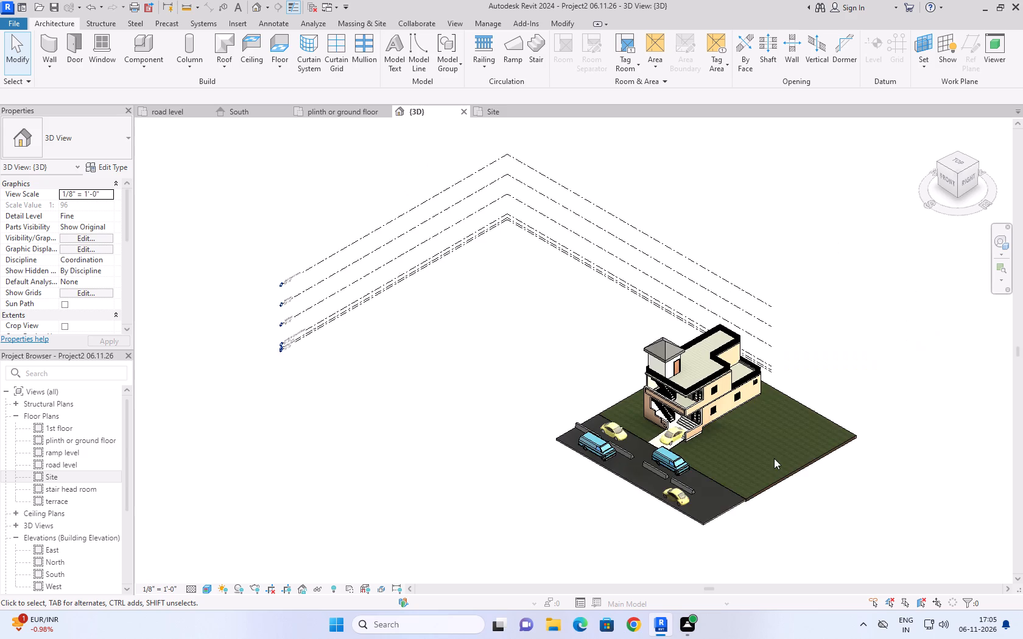
pyautogui.scroll(9, 664, 518)
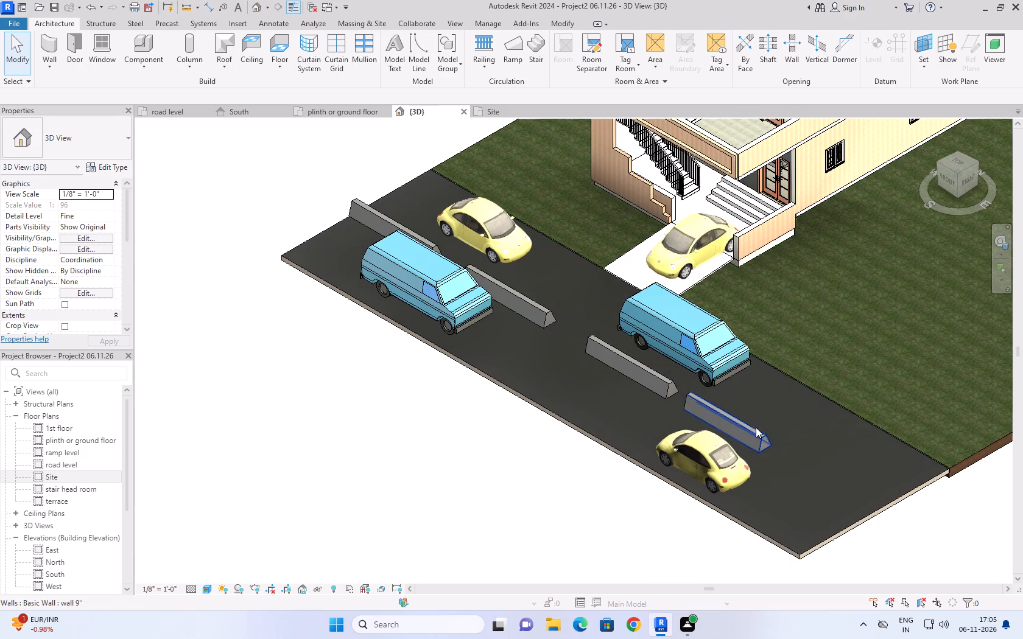
pyautogui.click(756, 430)
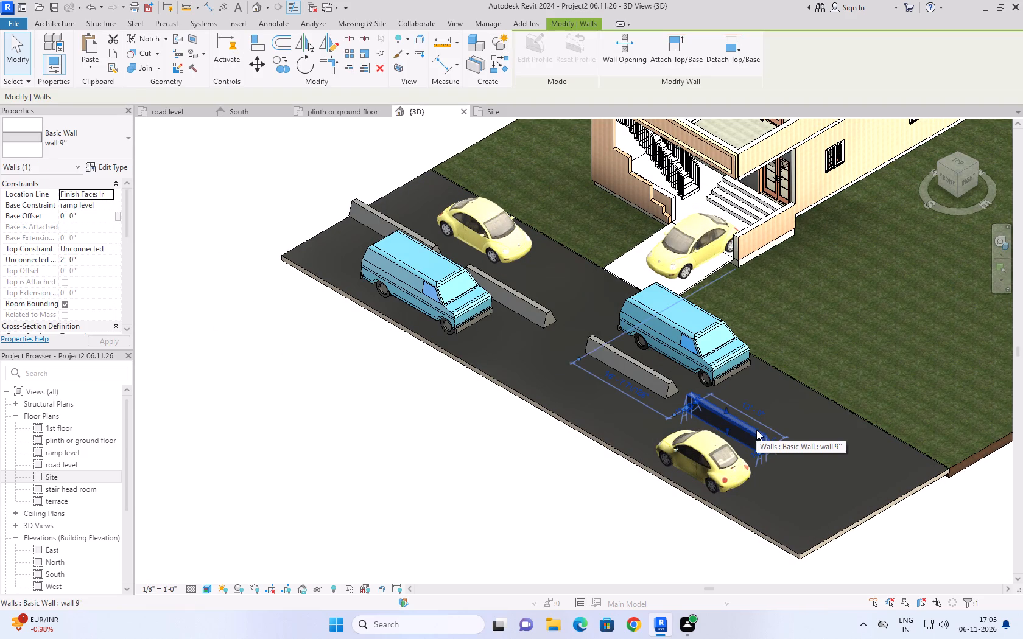
pyautogui.click(659, 379)
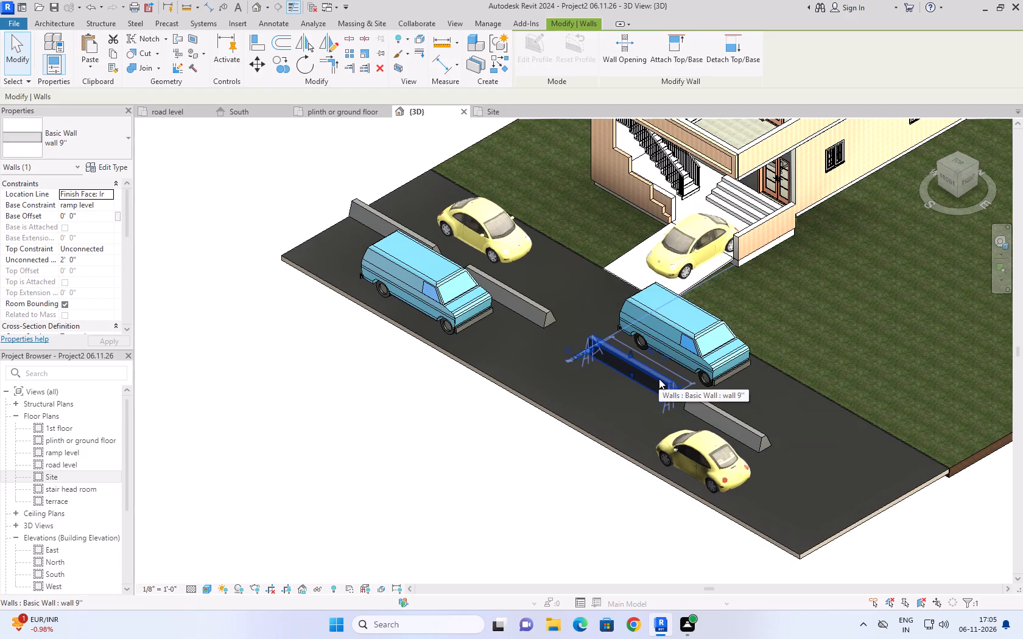
pyautogui.scroll(10, 659, 379)
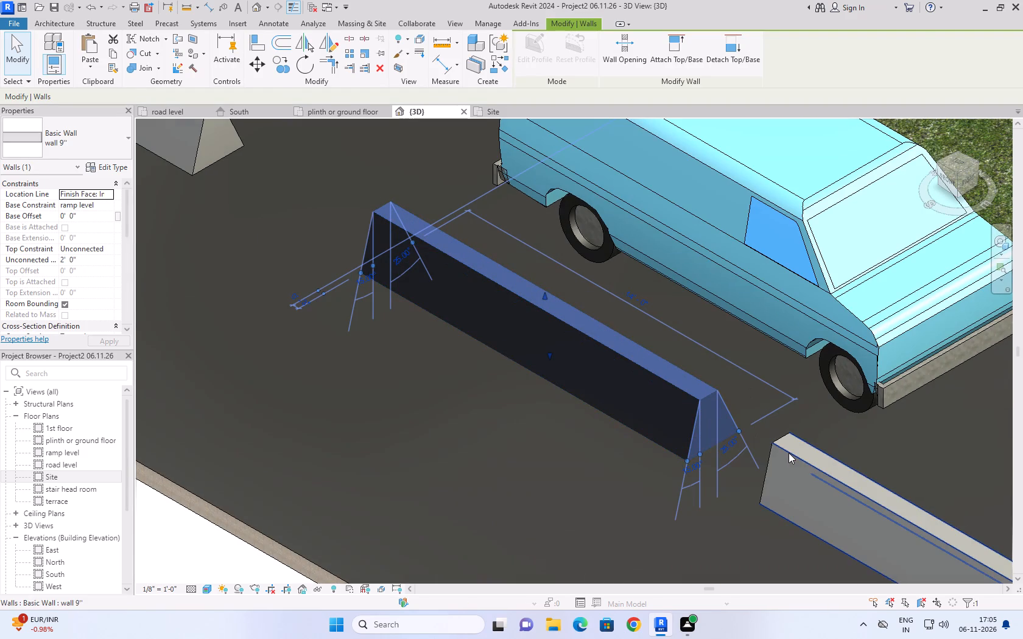
# Set the length of the end road barrier beside the yellow car to 14'.
pyautogui.click(789, 453)
pyautogui.scroll(-5, 772, 403)
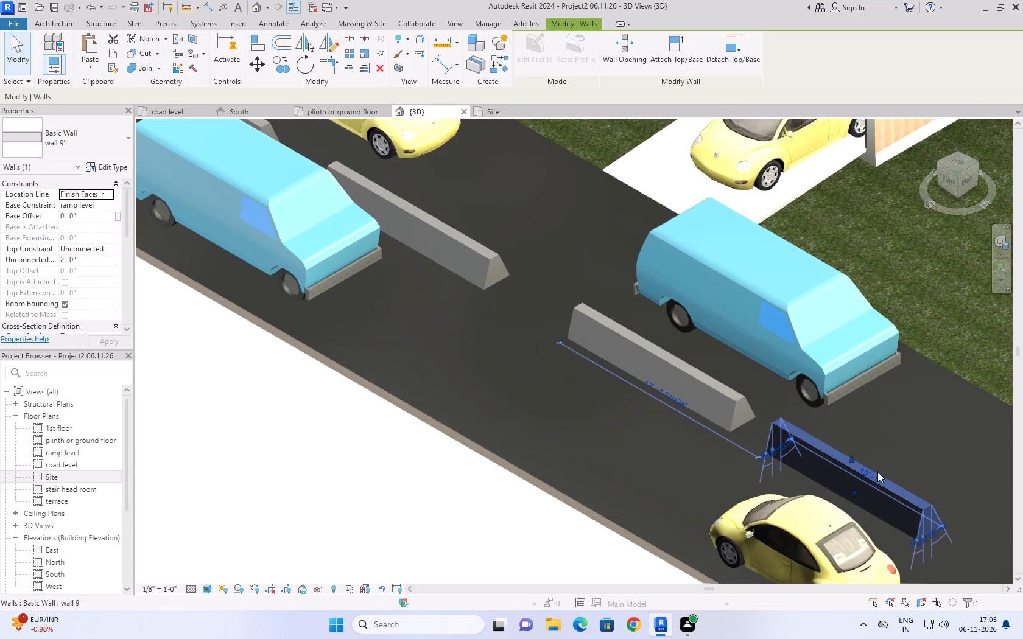
pyautogui.scroll(4, 887, 458)
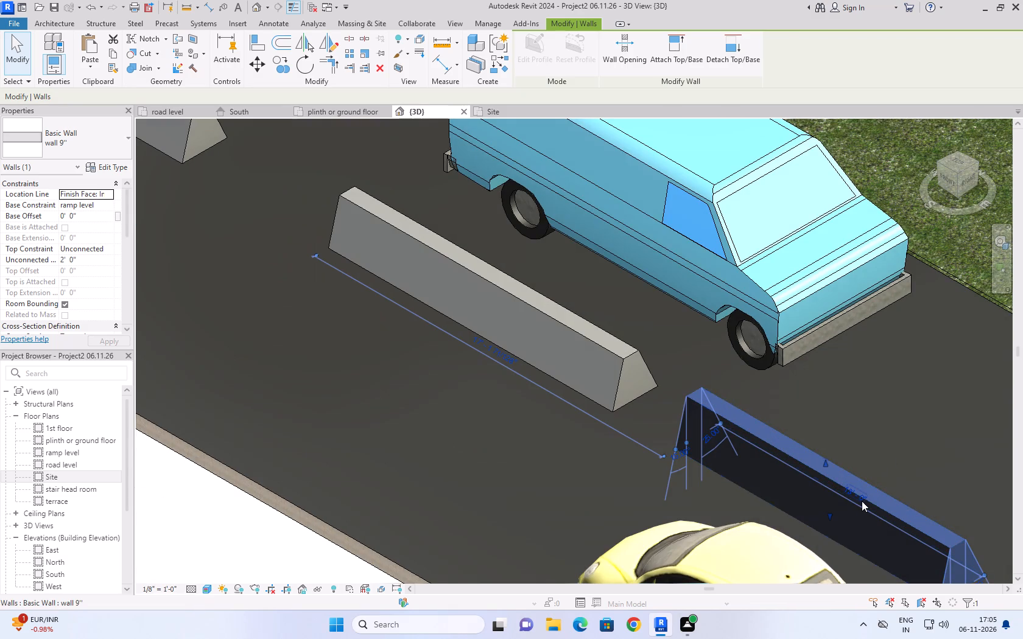
pyautogui.click(862, 501)
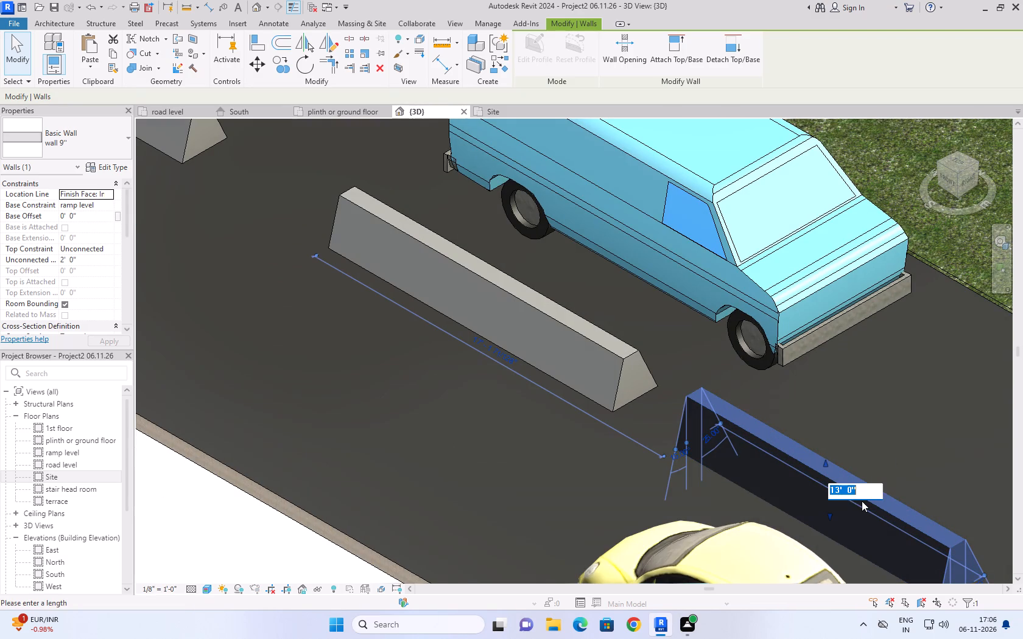
pyautogui.write('14')
pyautogui.press("'")
pyautogui.press('Return')
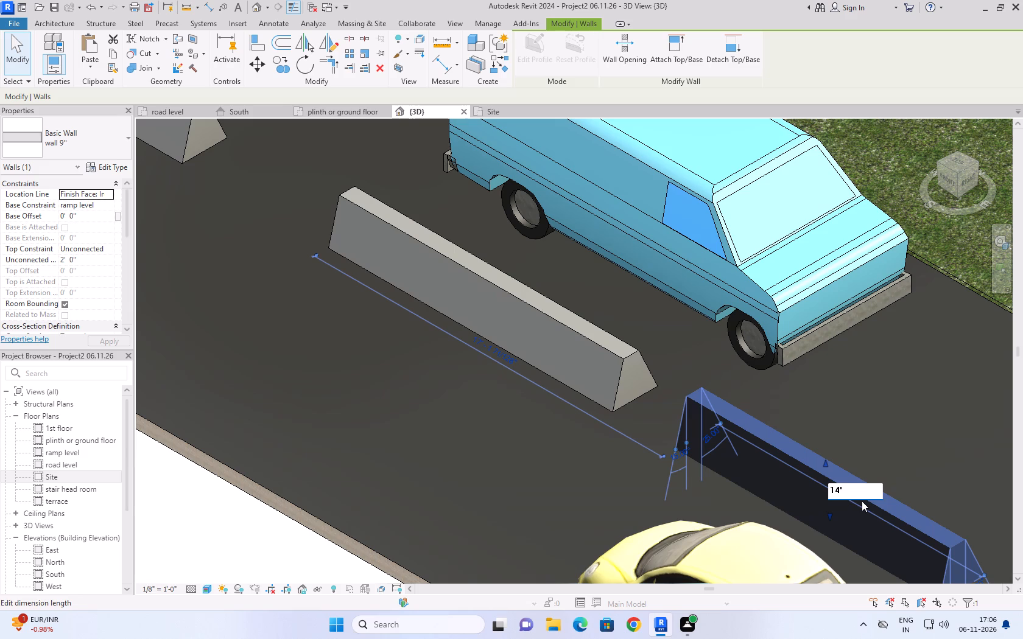
pyautogui.scroll(-8, 750, 497)
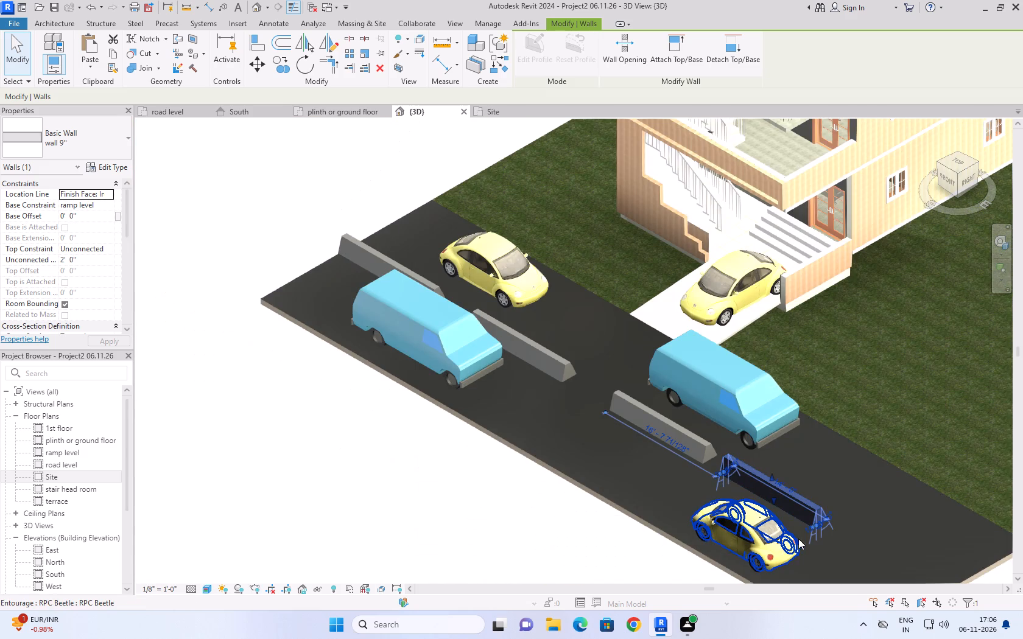
# In the road level plan, nudge the end road barrier along the road, widening its gap from the neighbouring barrier.
pyautogui.click(178, 109)
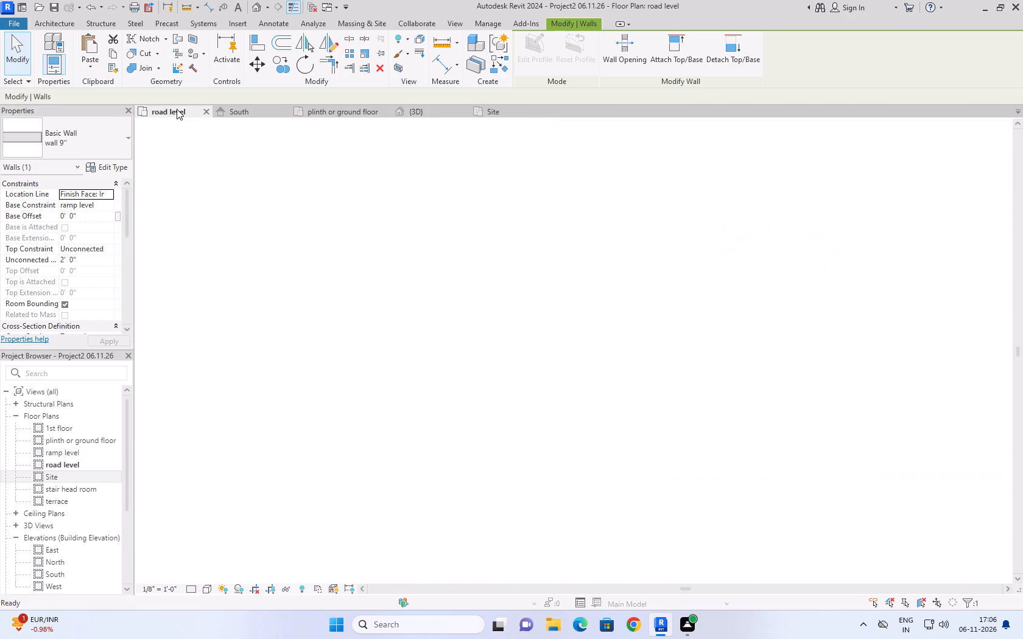
pyautogui.press('Right')
pyautogui.press('Right')
pyautogui.press('Right')
pyautogui.press('Right')
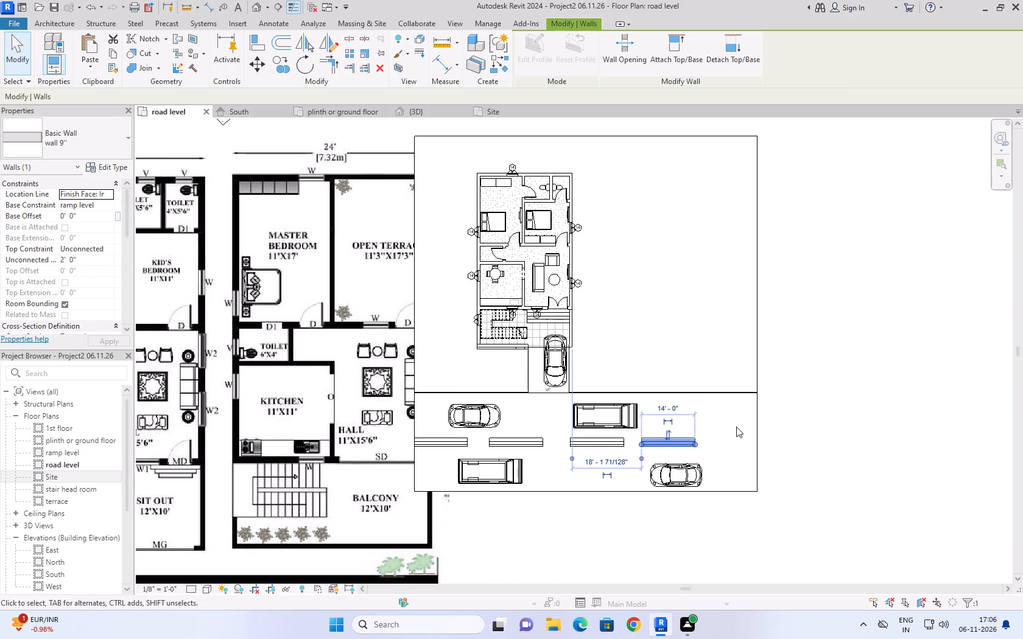
pyautogui.press('Right')
pyautogui.press('Right')
pyautogui.press('Right')
pyautogui.press('Right')
pyautogui.press('Left')
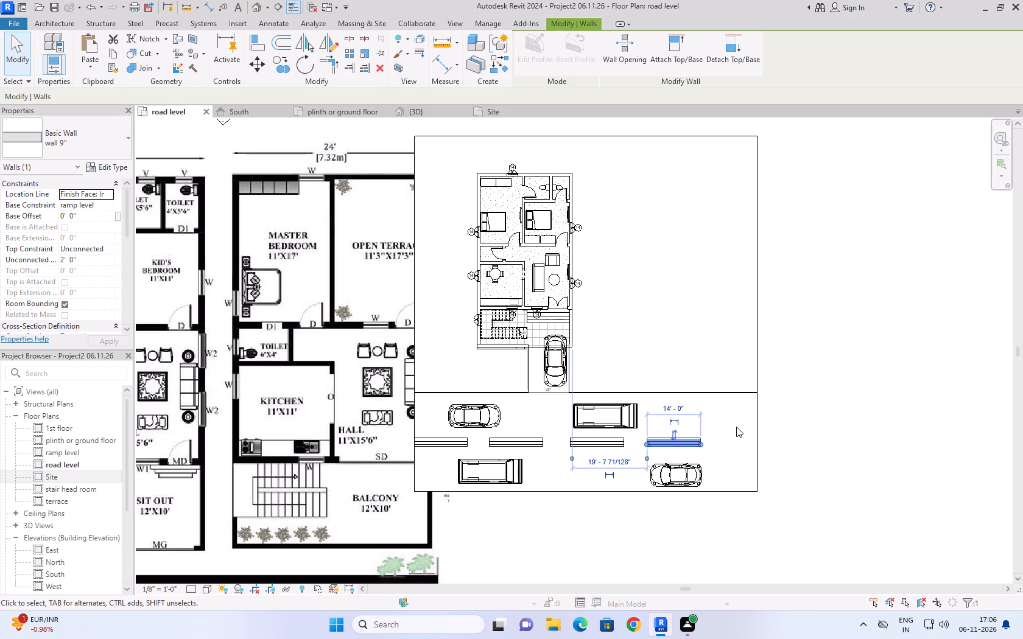
pyautogui.press('Left')
pyautogui.press('Left')
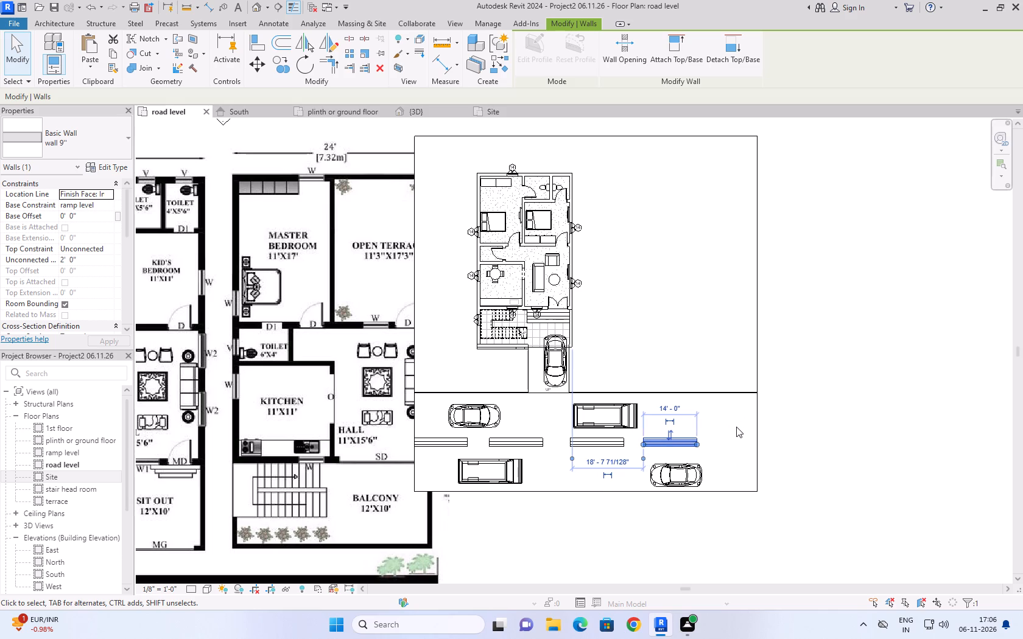
pyautogui.click(858, 401)
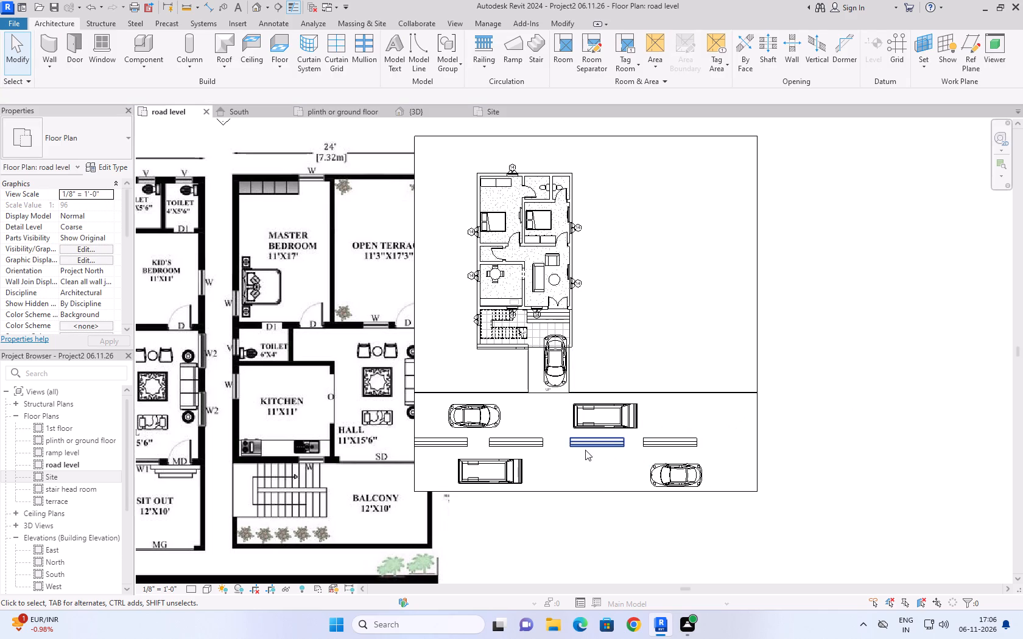
# Nudge the third road barrier along the road towards the second one to even out the gaps.
pyautogui.click(586, 447)
pyautogui.press('Left')
pyautogui.press('Left')
pyautogui.press('Left')
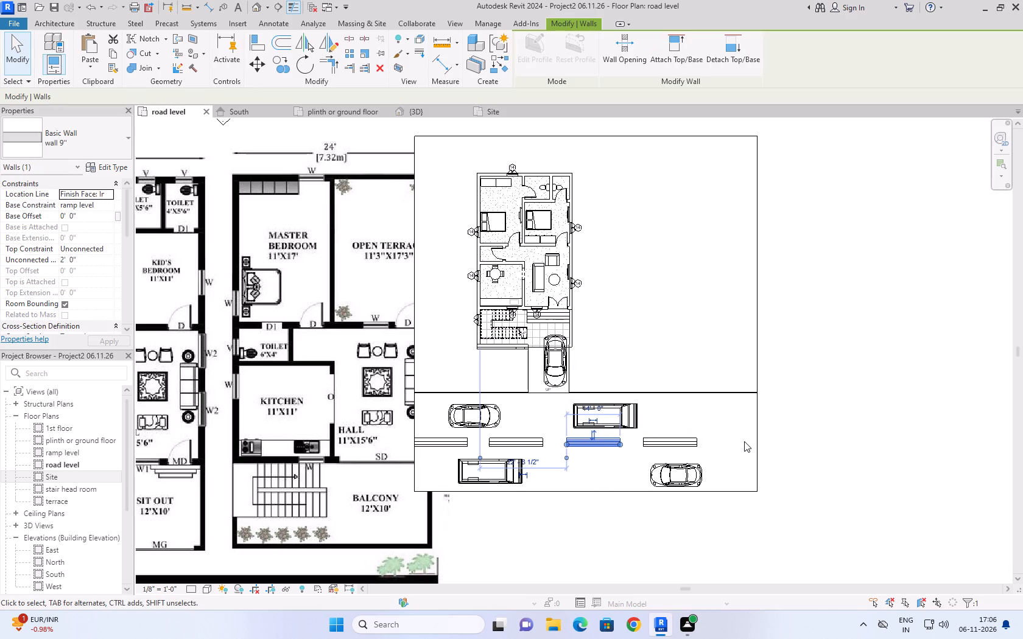
pyautogui.press('Left')
pyautogui.press('Left')
pyautogui.press('Left')
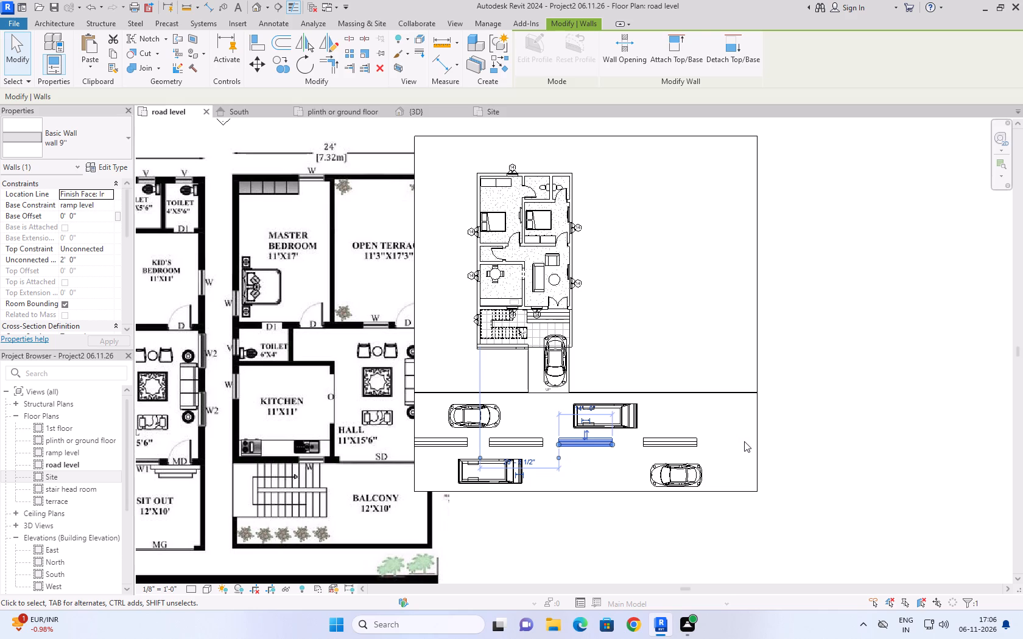
pyautogui.click(853, 430)
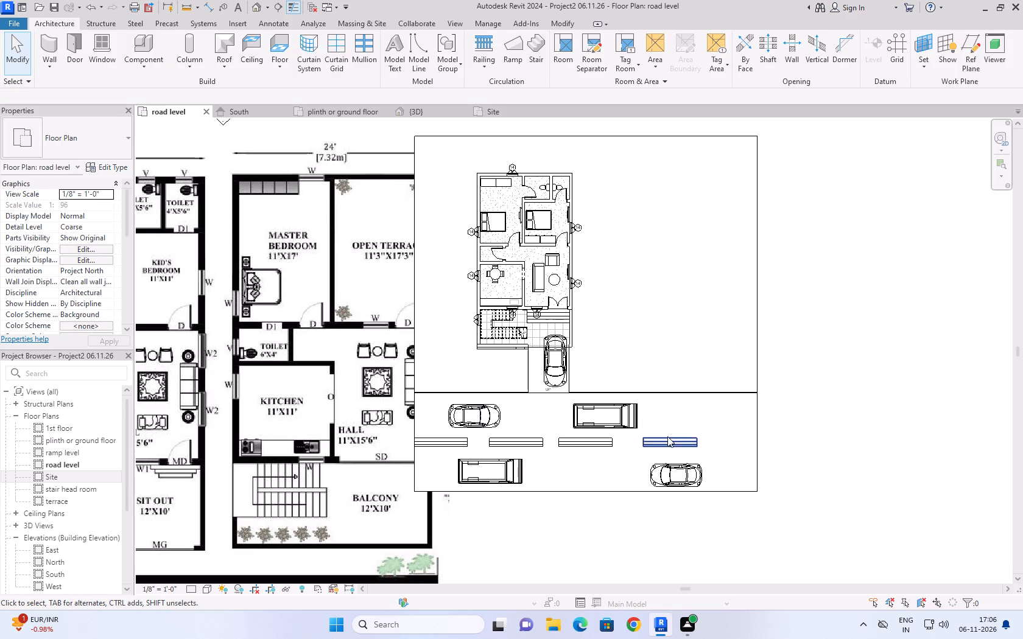
# Nudge the end road barrier back towards the third one to balance the spacing of the row.
pyautogui.click(667, 436)
pyautogui.press('Left')
pyautogui.press('Left')
pyautogui.press('Left')
pyautogui.press('Left')
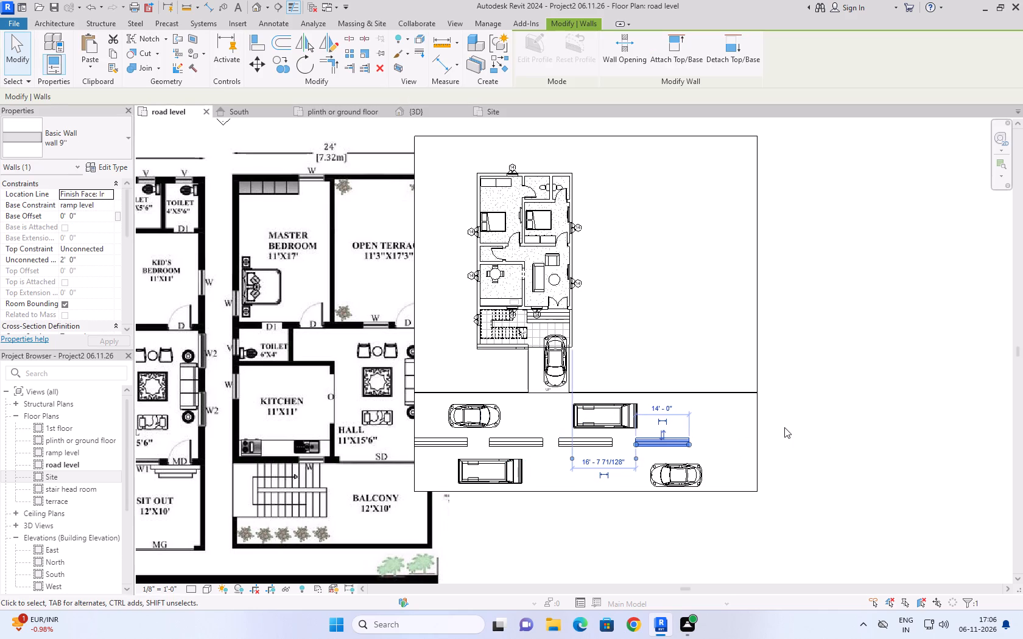
pyautogui.press('Left')
pyautogui.click(784, 427)
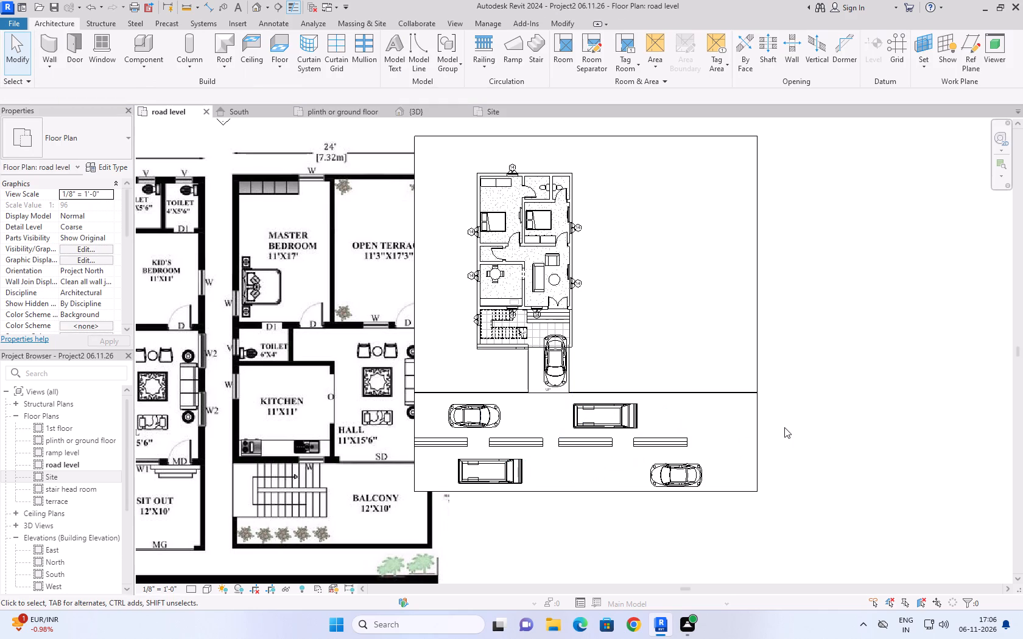
# In the 3D view, rotate the delivery van in the lane farther from the house by 180° to face the opposite way.
pyautogui.click(356, 113)
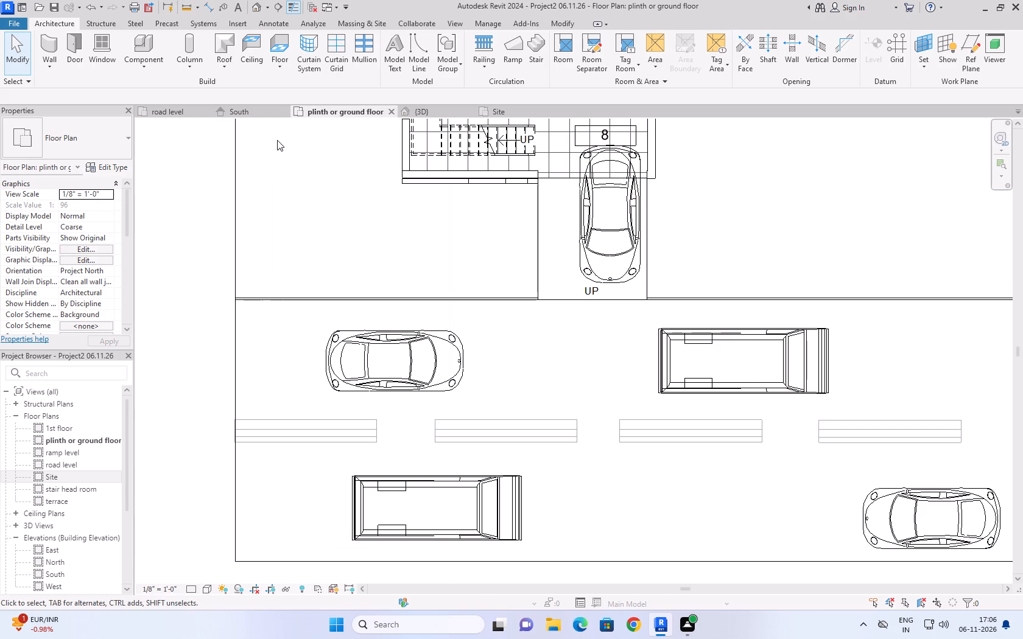
pyautogui.click(413, 112)
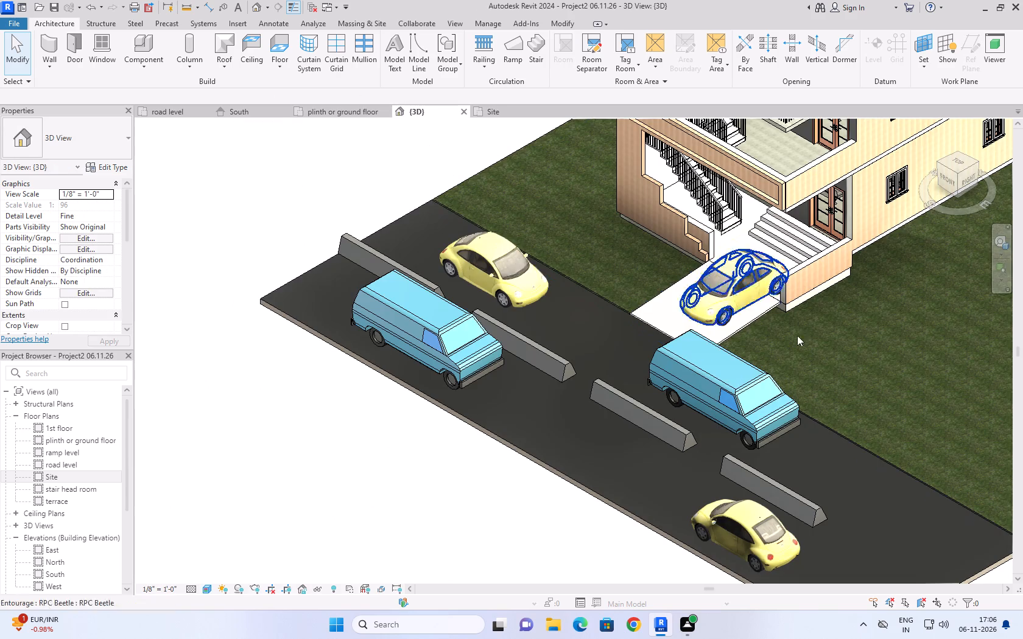
pyautogui.scroll(-3, 845, 288)
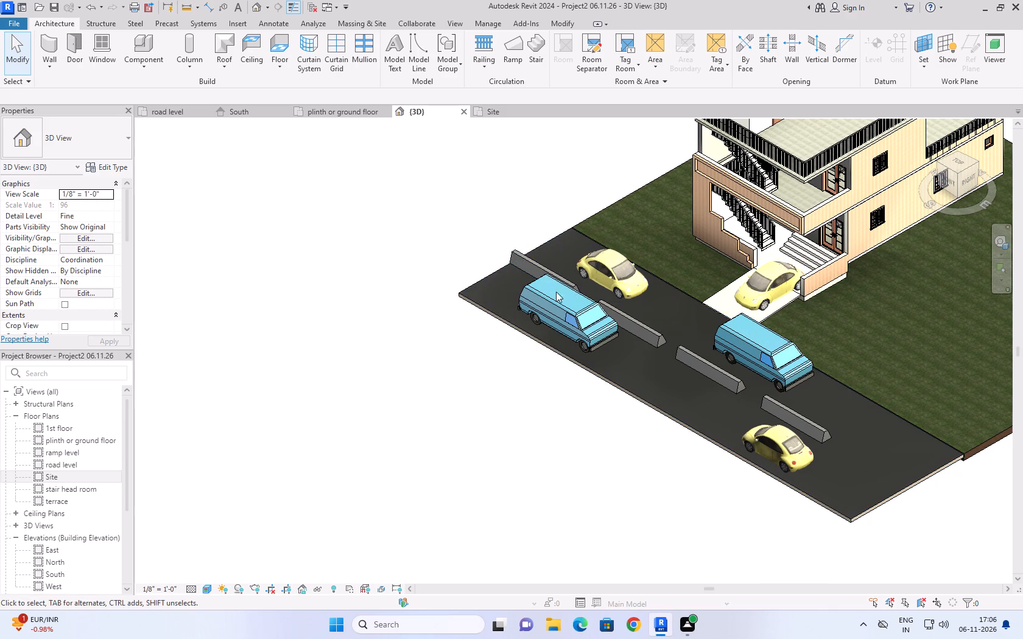
pyautogui.click(580, 326)
pyautogui.press('space')
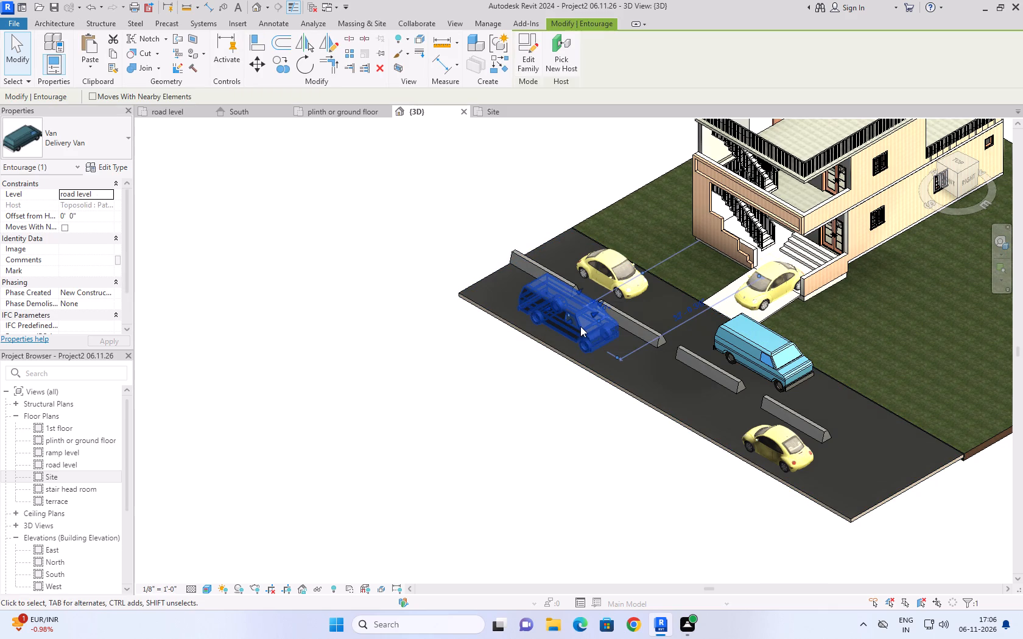
pyautogui.press('space')
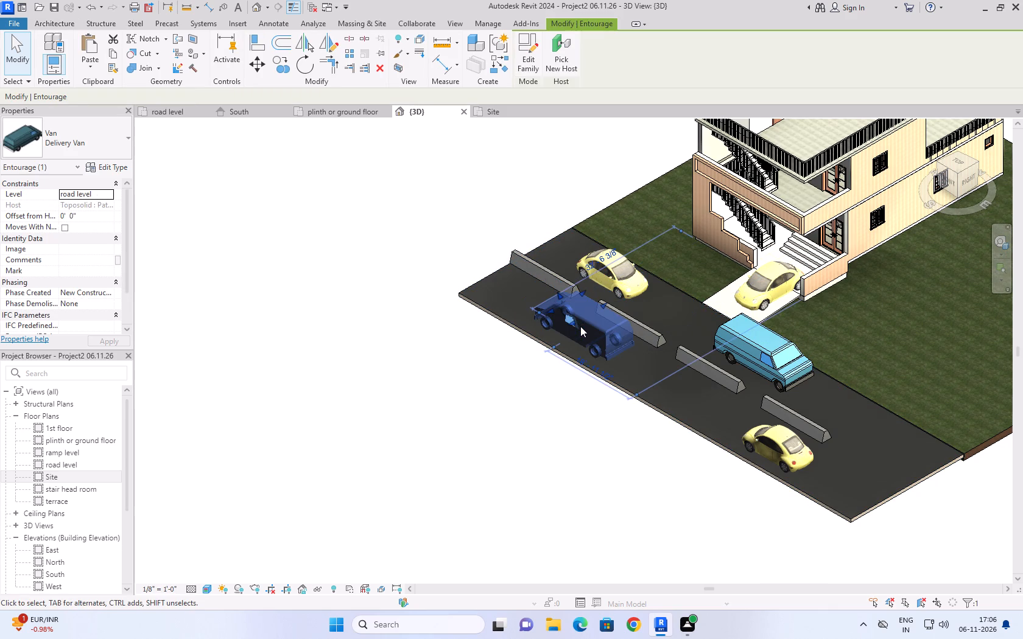
pyautogui.click(504, 425)
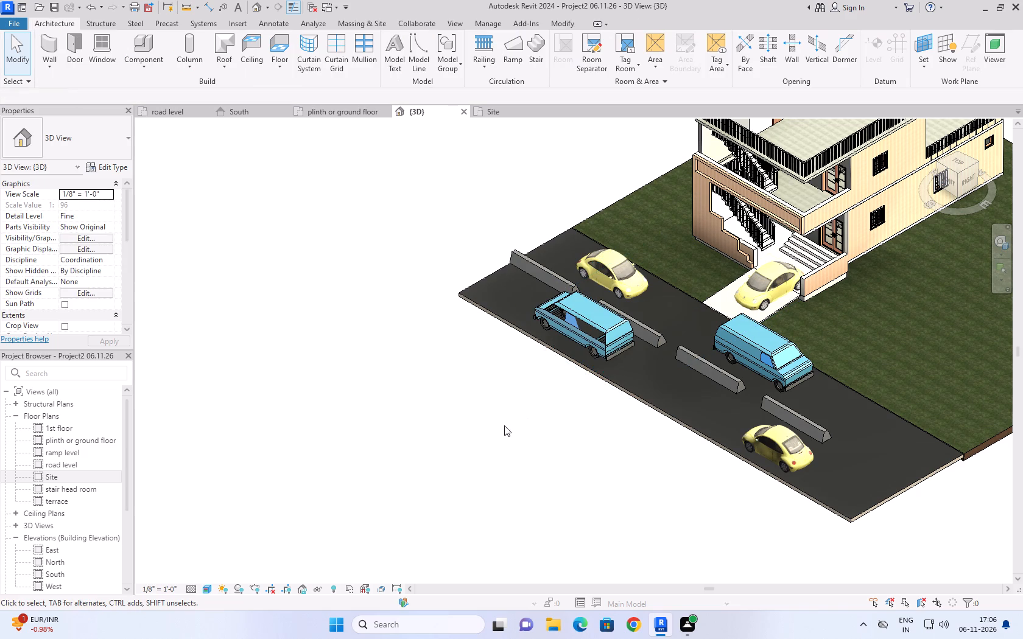
# Nudge the RPC Beetle parked on the house ramp down towards the road.
pyautogui.click(764, 283)
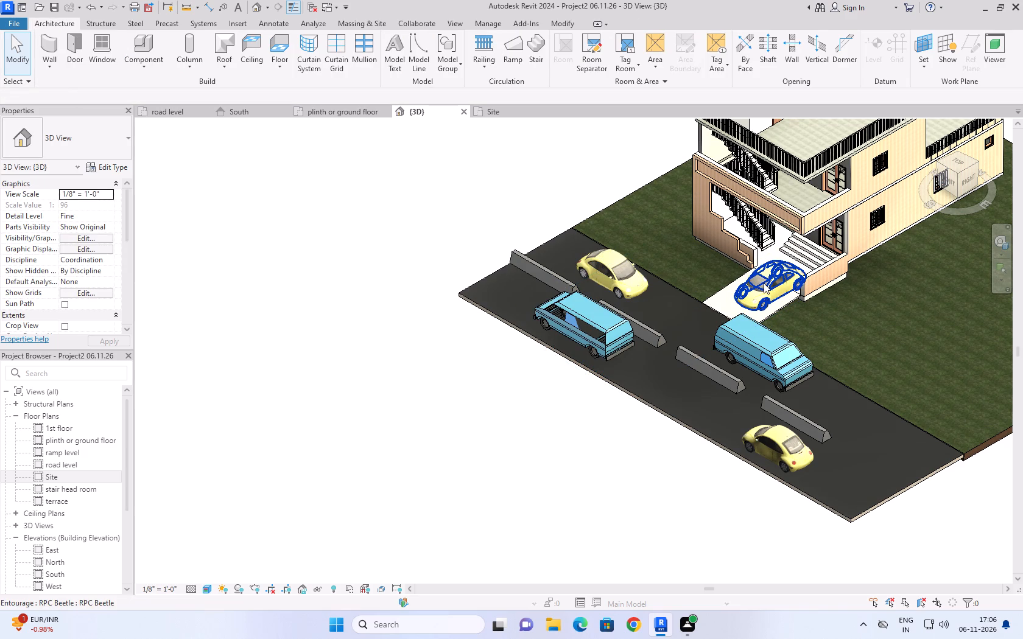
pyautogui.press('Left')
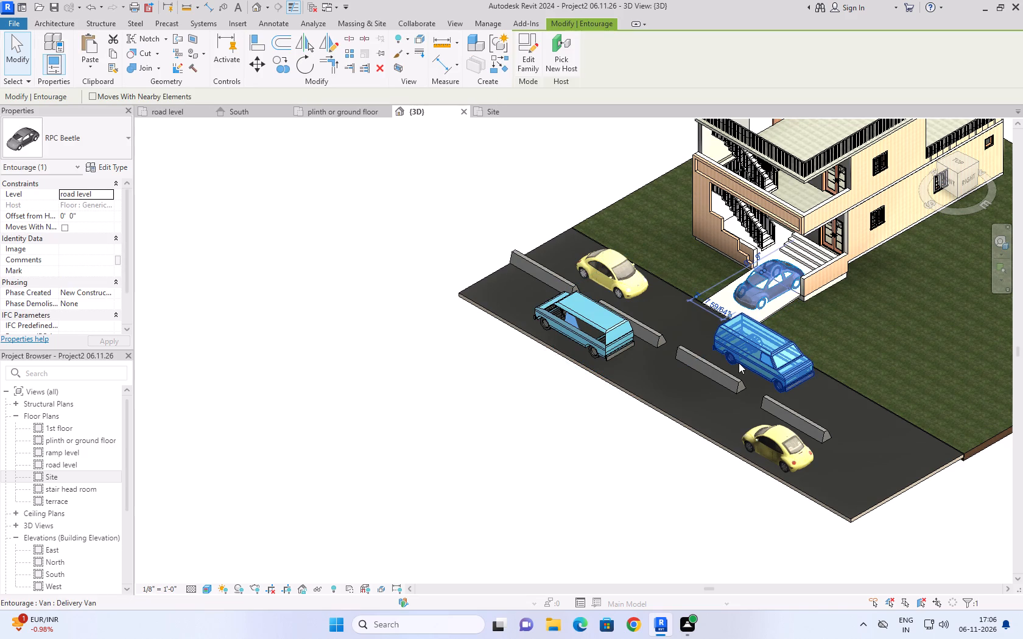
pyautogui.press('Down')
pyautogui.press('Down')
pyautogui.press('Down')
pyautogui.press('Down')
pyautogui.press('Down')
pyautogui.press('Down')
pyautogui.press('Down')
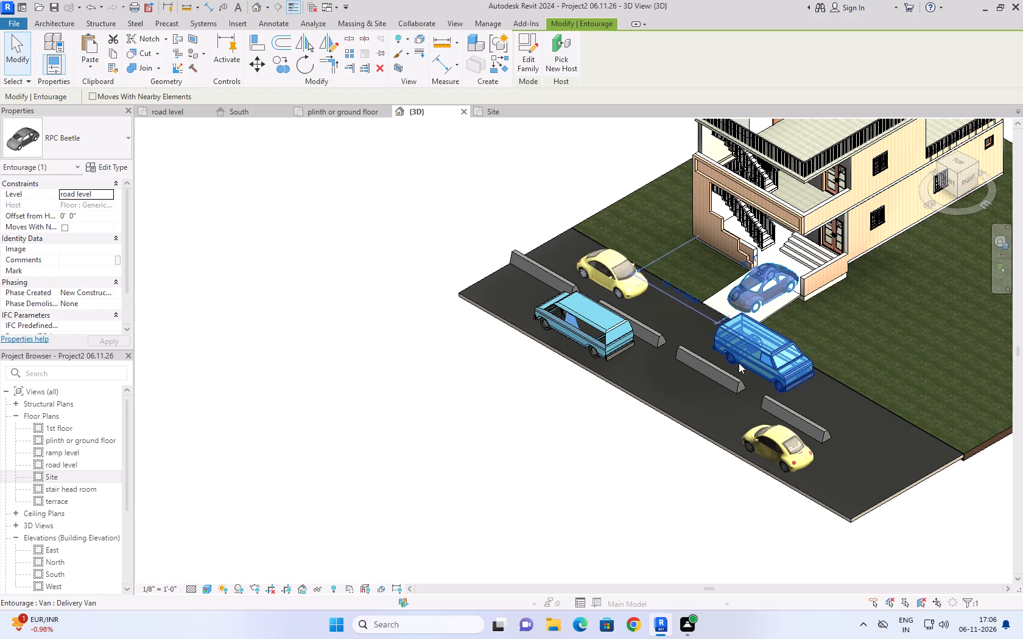
pyautogui.press('Down')
pyautogui.press('Down')
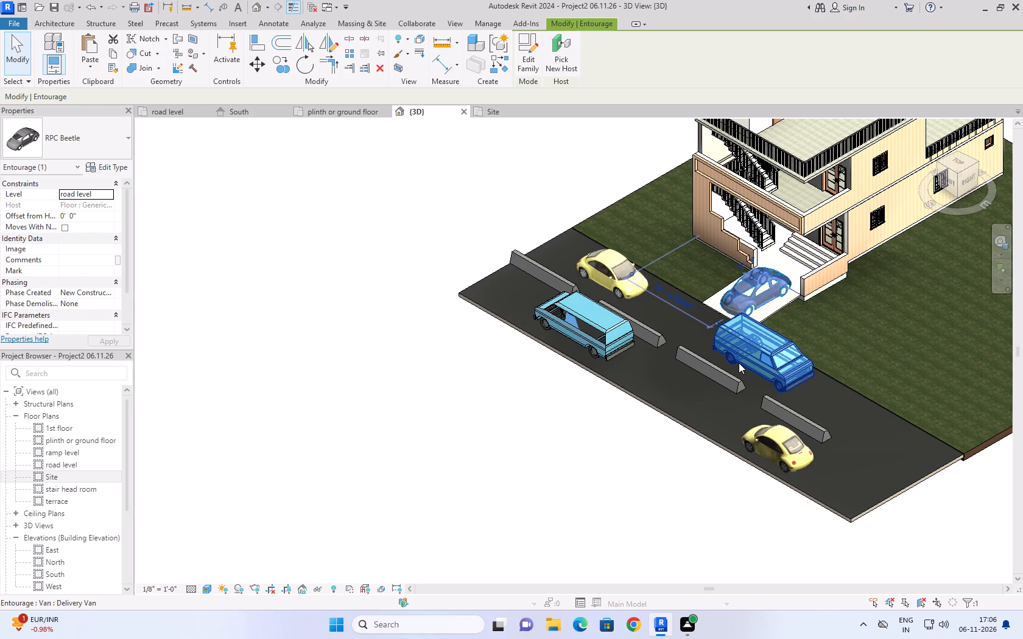
pyautogui.click(523, 417)
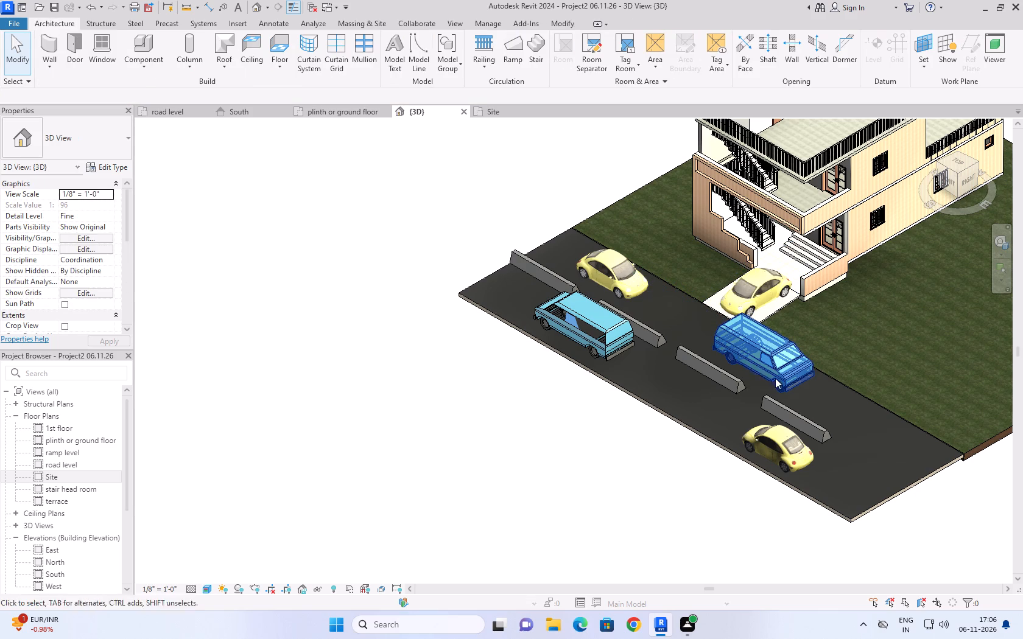
# Nudge the delivery van in the lane nearest the house along the road, away from the ramp entrance.
pyautogui.click(734, 337)
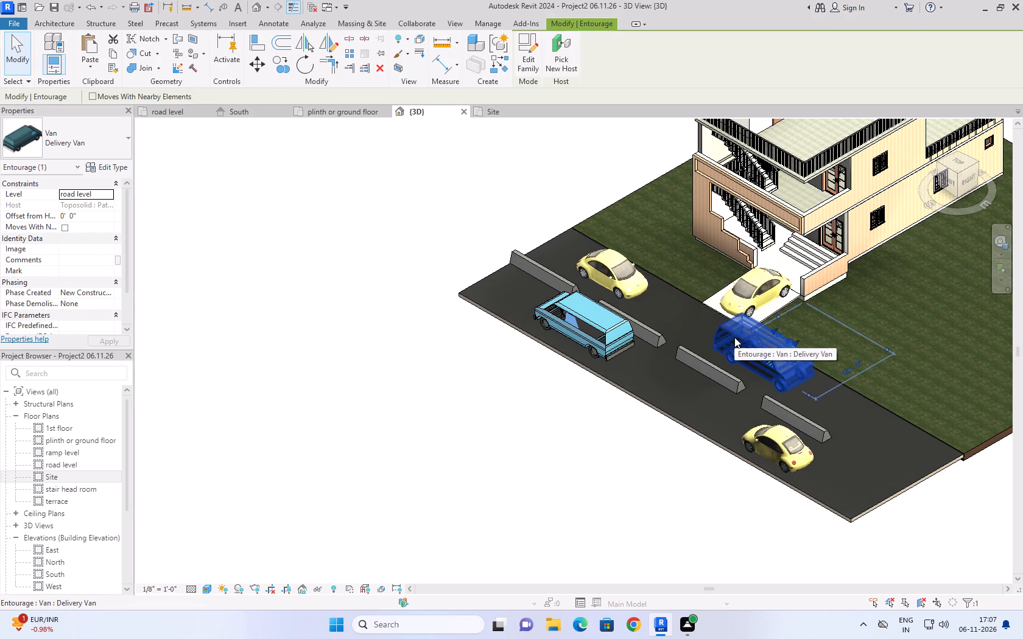
pyautogui.press('Right')
pyautogui.press('Right')
pyautogui.press('Right')
pyautogui.press('Right')
pyautogui.press('Right')
pyautogui.press('Right')
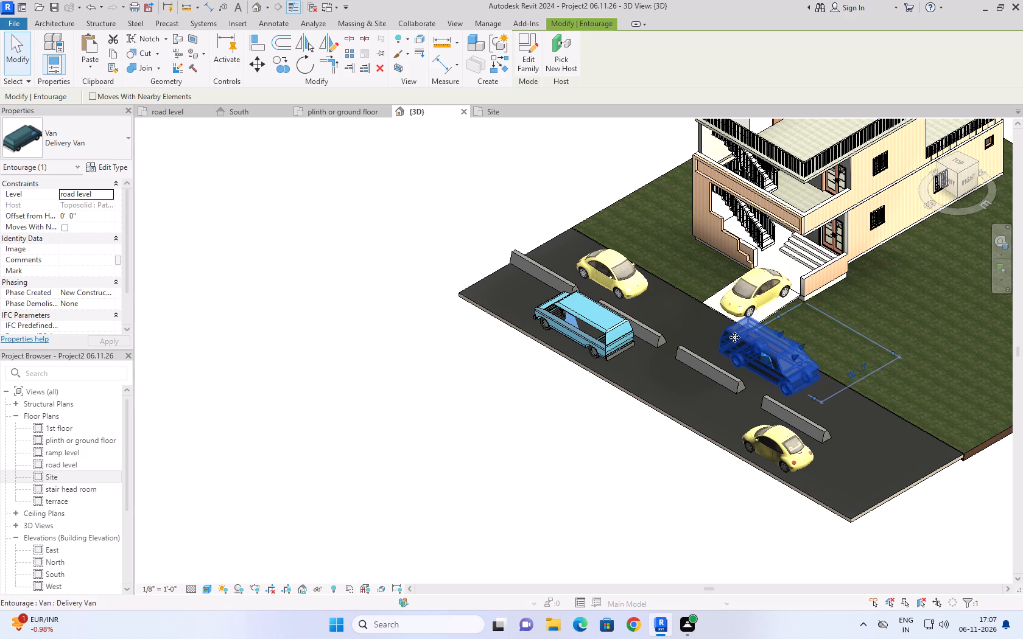
pyautogui.press('Right')
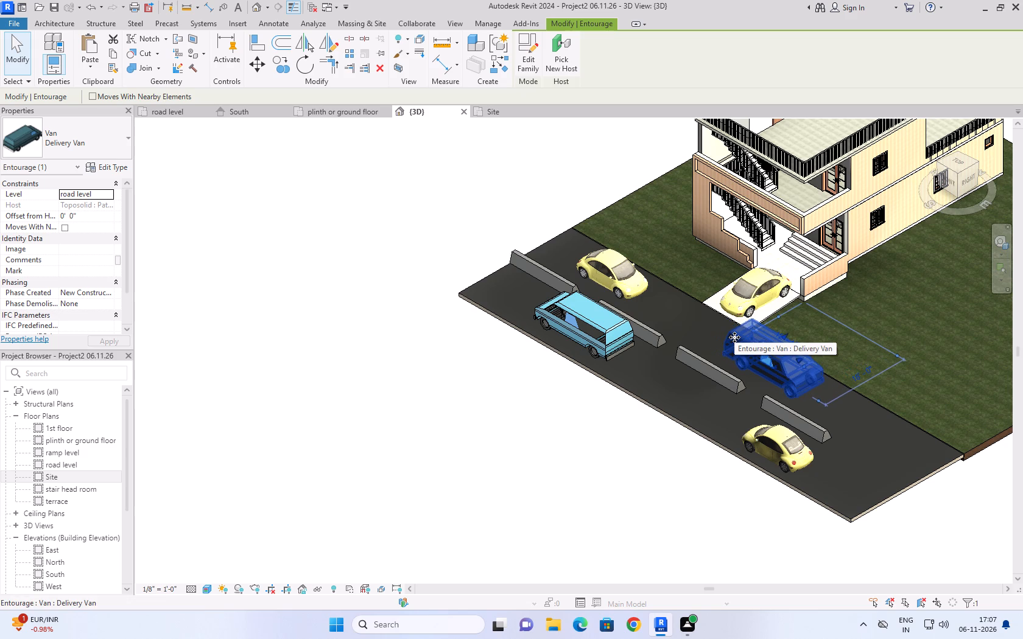
pyautogui.press('Right')
pyautogui.press('Right')
pyautogui.press('Right')
pyautogui.press('Right')
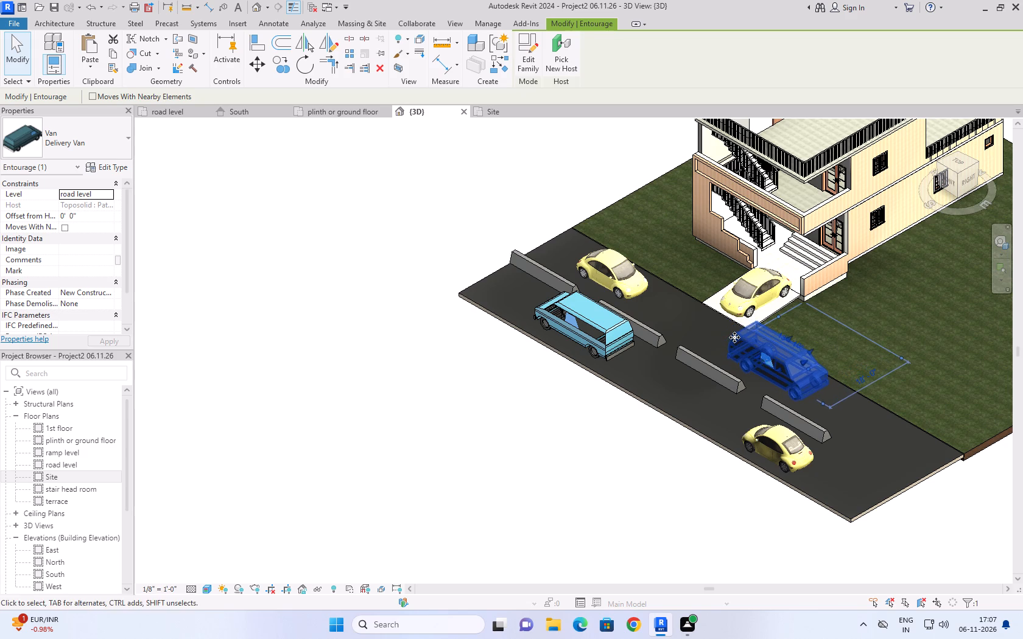
pyautogui.doubleClick(575, 466)
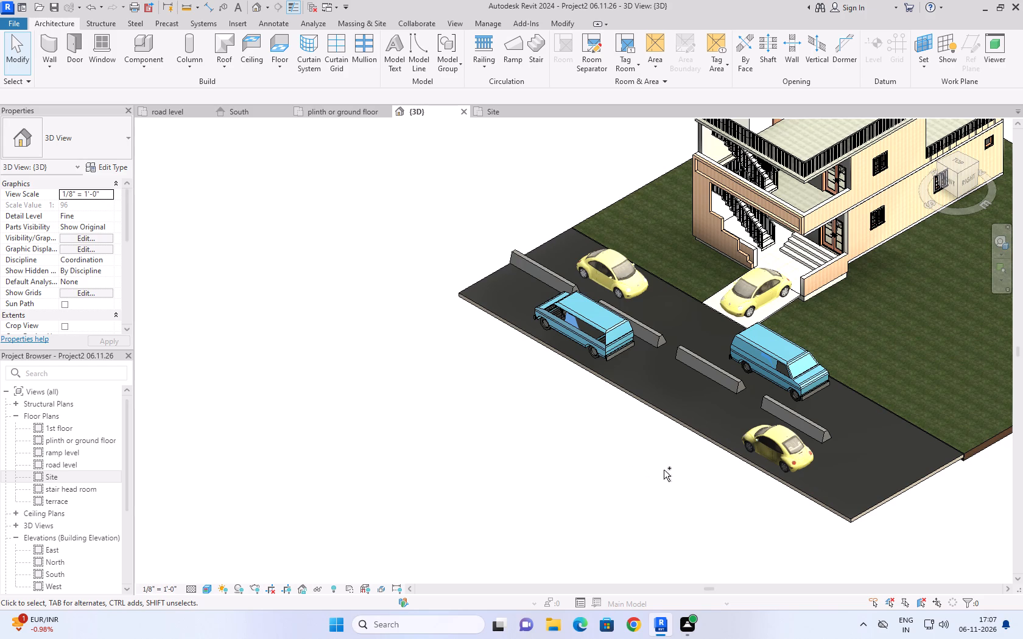
# Save the project.
pyautogui.hotkey('ctrl', 's')
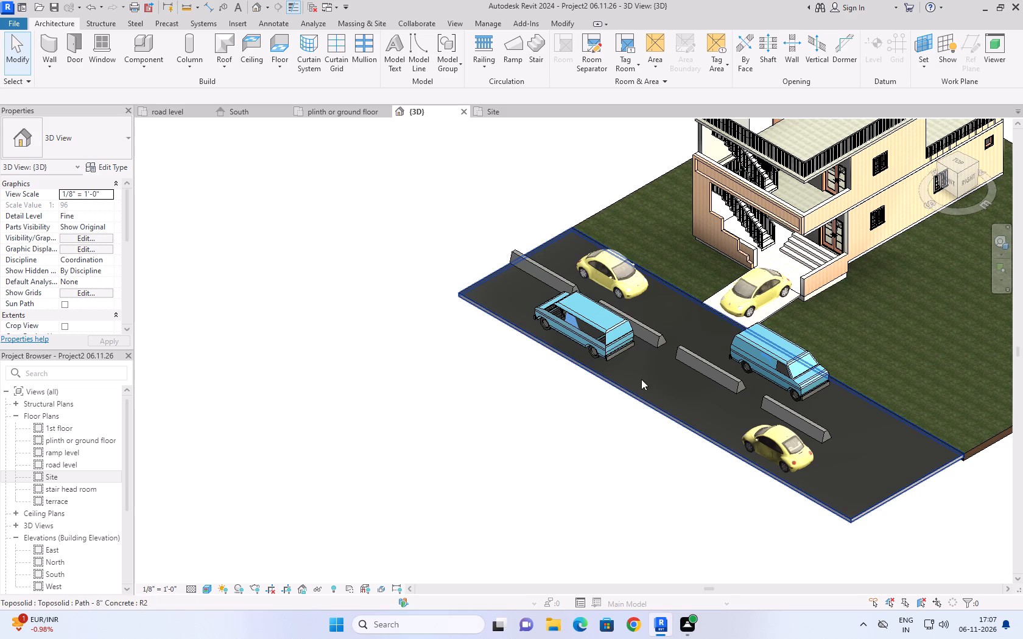
# In the plinth or ground floor plan, place a perspective camera beyond the road's south-east corner, aimed diagonally past the plot's north-west corner.
pyautogui.scroll(-3, 618, 382)
pyautogui.moveTo(604, 167); pyautogui.dragTo(605, 167, button='middle')
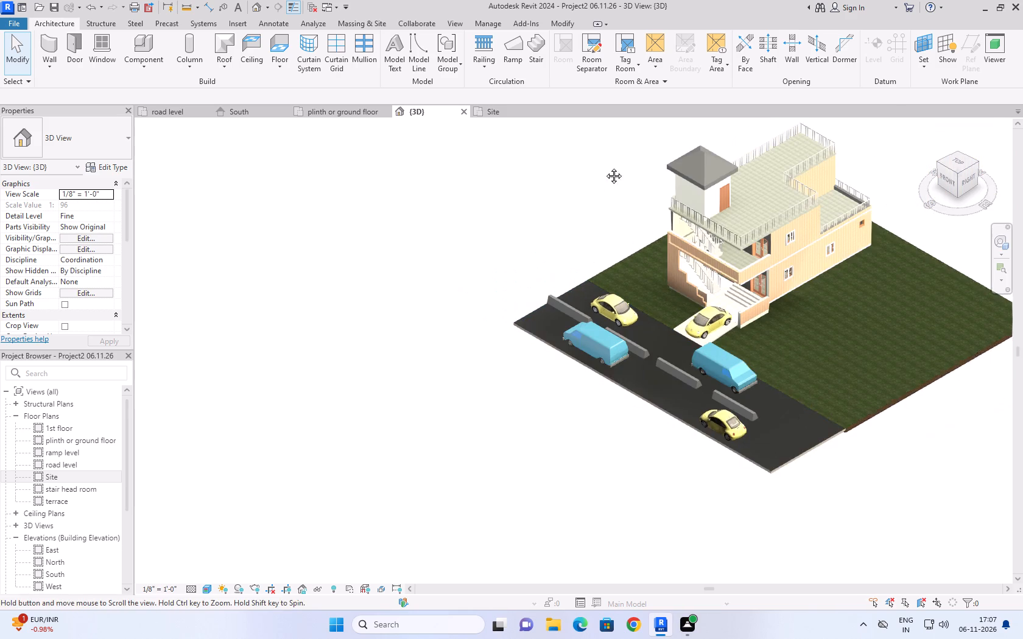
pyautogui.moveTo(605, 167); pyautogui.dragTo(391, 253, button='middle')
pyautogui.click(334, 108)
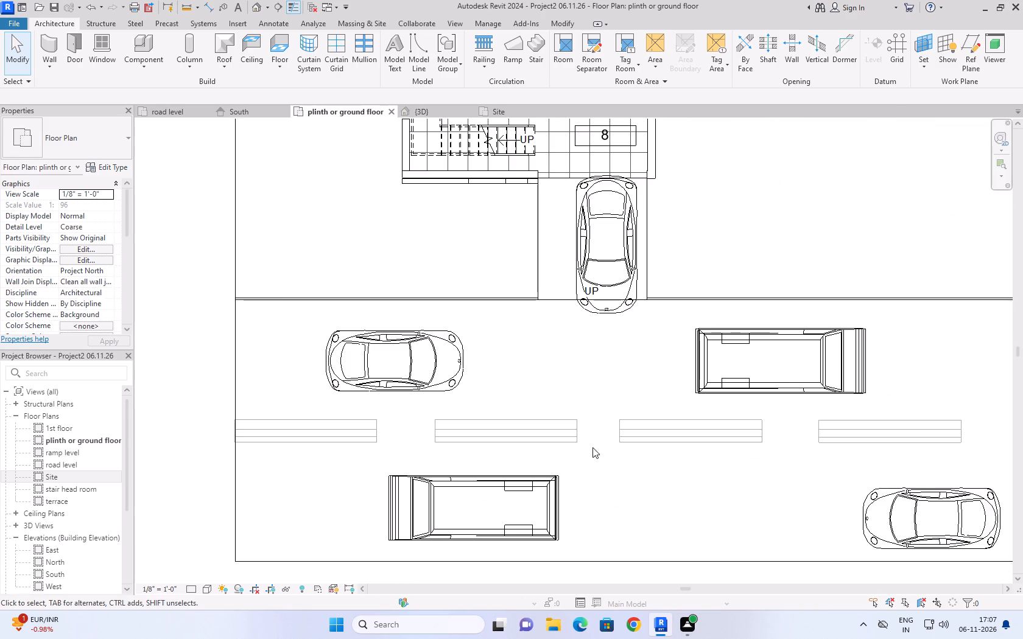
pyautogui.scroll(-9, 602, 379)
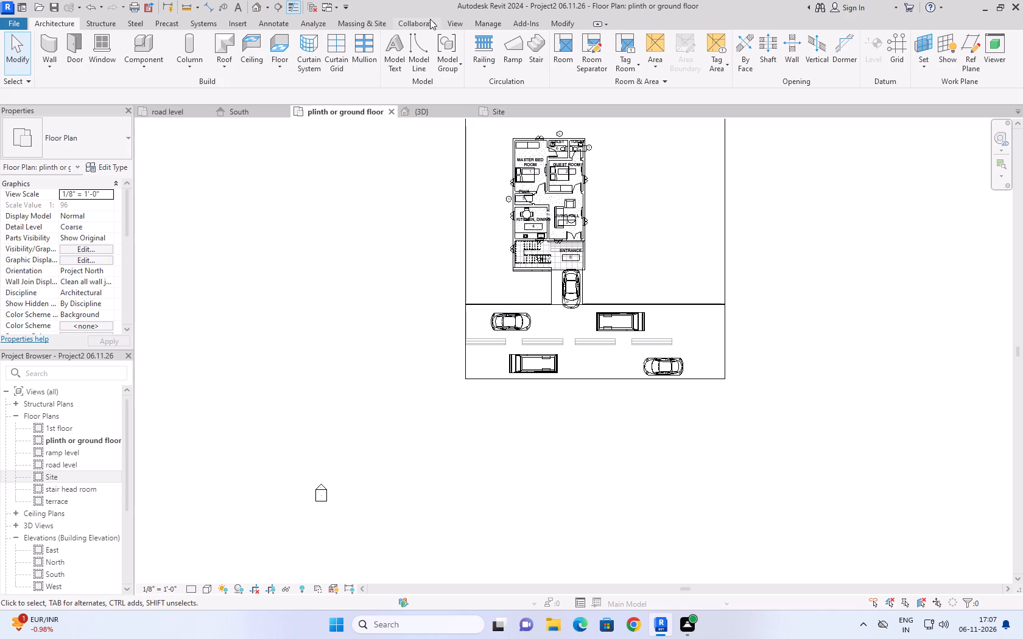
pyautogui.click(446, 19)
pyautogui.click(388, 69)
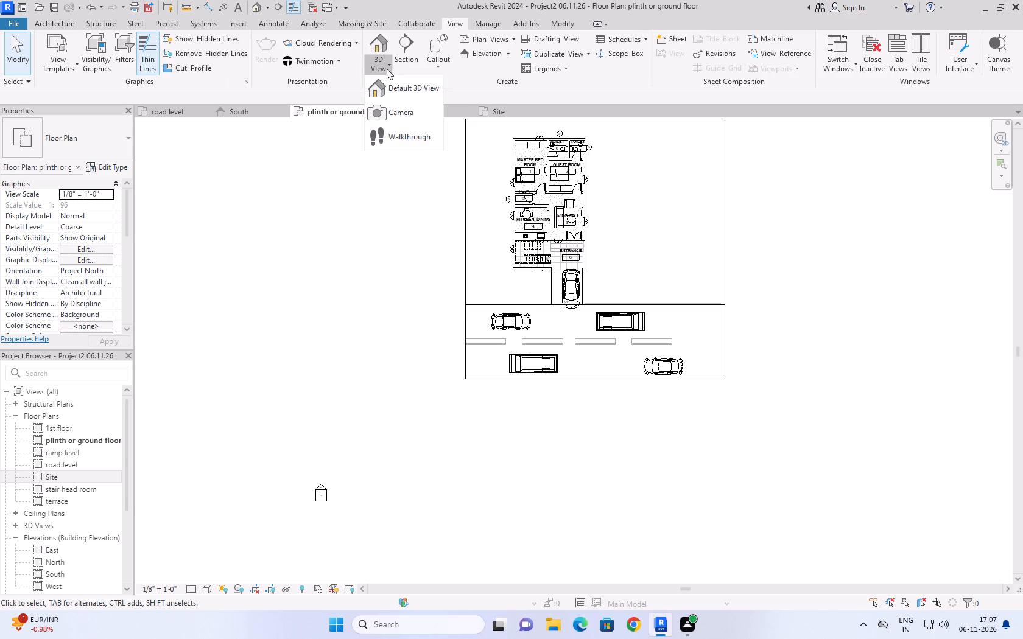
pyautogui.click(392, 114)
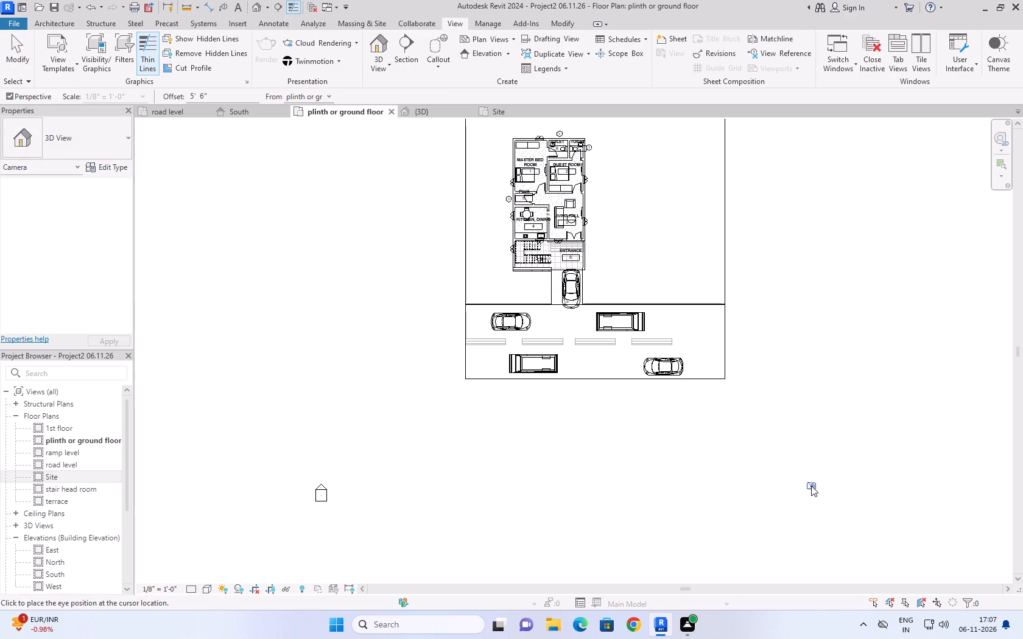
pyautogui.scroll(-2, 811, 486)
pyautogui.click(811, 486)
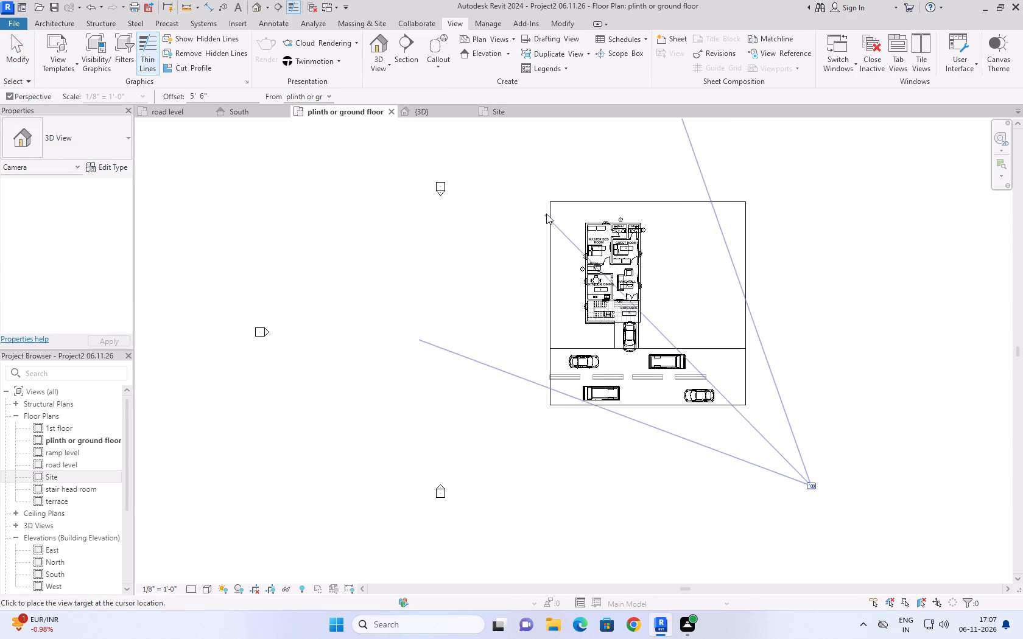
pyautogui.click(524, 208)
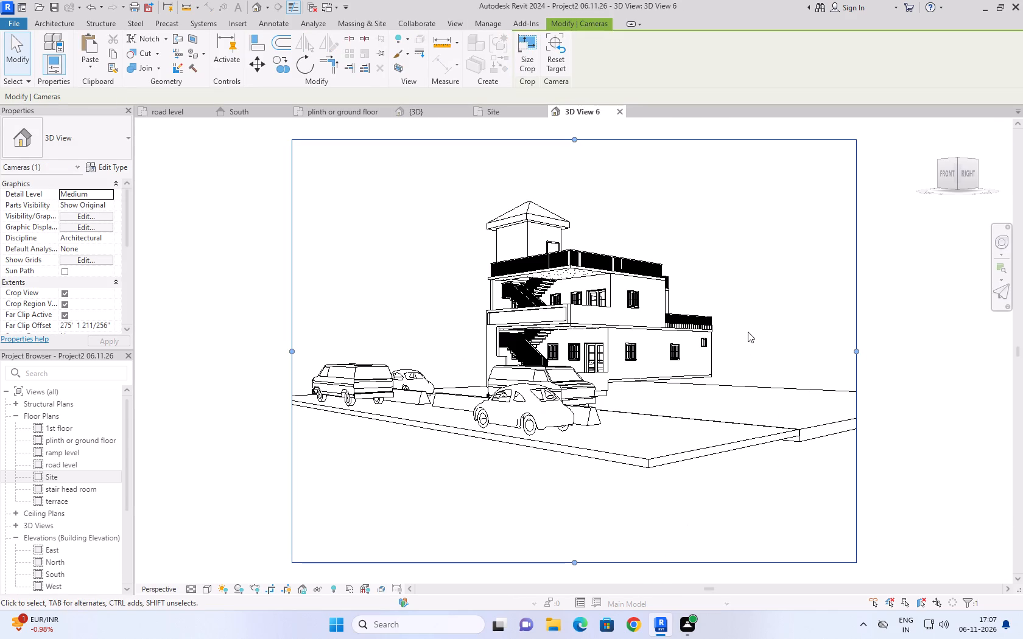
# Orbit the new camera view to a raised angle showing the house front and right side, the road and all the vehicles.
pyautogui.keyDown('shift'); pyautogui.moveTo(761, 291); pyautogui.dragTo(748, 385, button='right'); pyautogui.keyUp('shift')
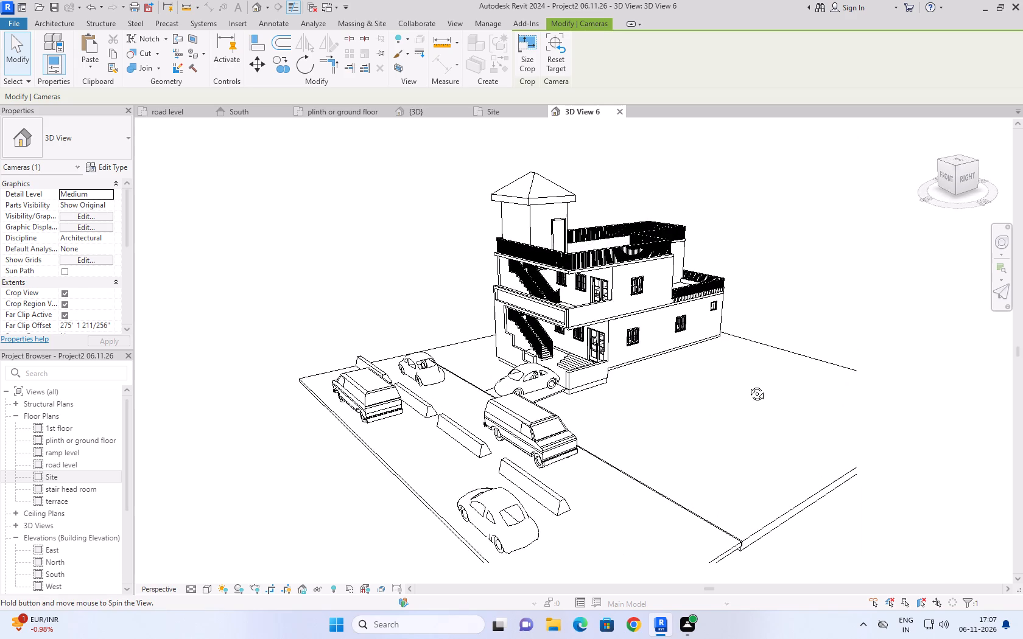
pyautogui.keyDown('shift'); pyautogui.moveTo(748, 385); pyautogui.dragTo(773, 366, button='right'); pyautogui.keyUp('shift')
pyautogui.scroll(-2, 773, 366)
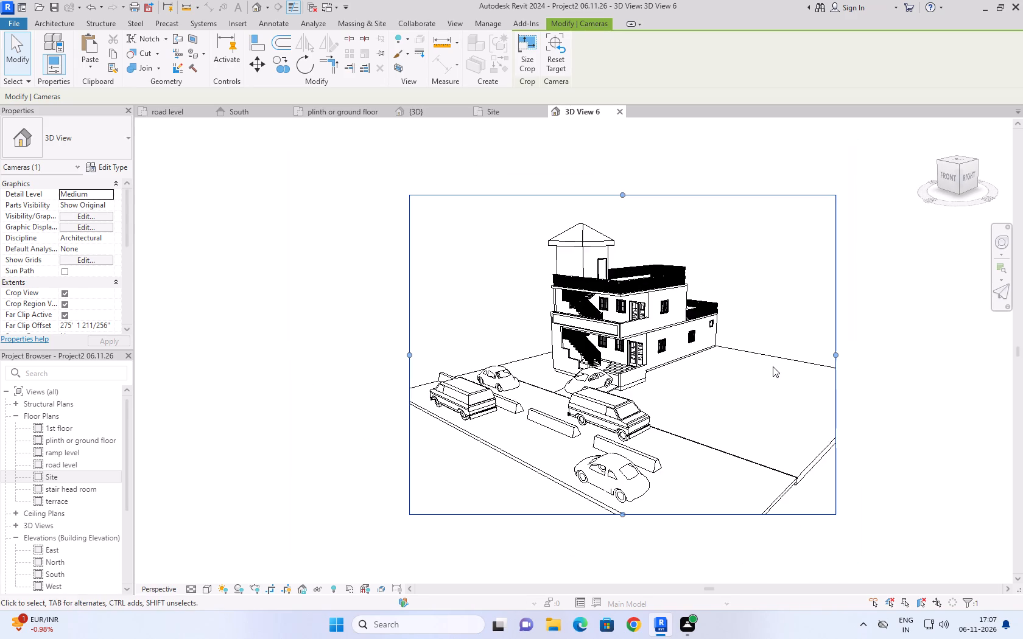
pyautogui.keyDown('shift'); pyautogui.moveTo(762, 317); pyautogui.dragTo(778, 318, button='right'); pyautogui.keyUp('shift')
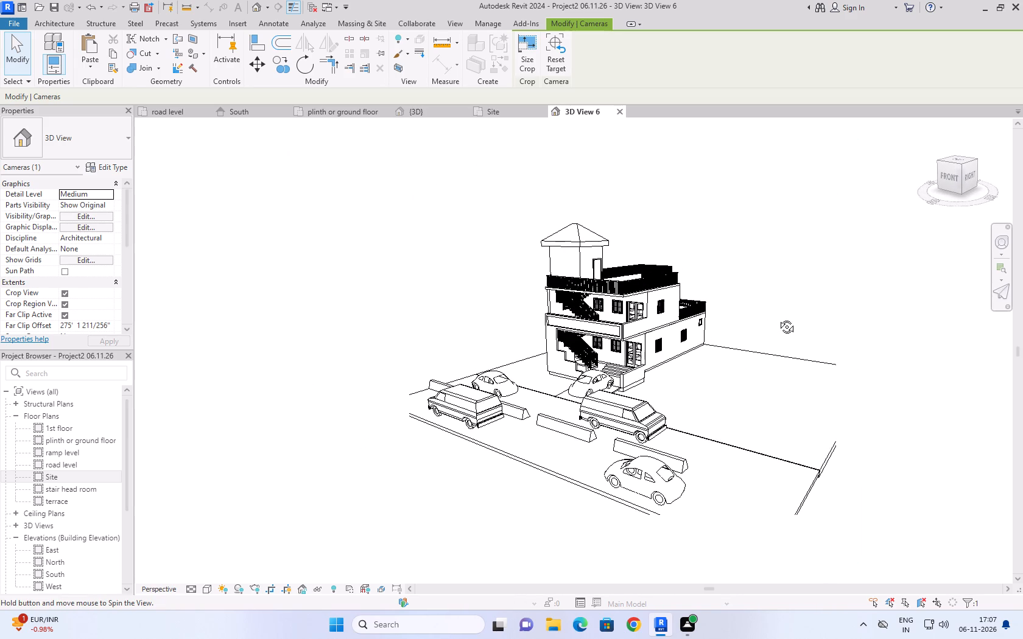
pyautogui.keyDown('shift'); pyautogui.moveTo(778, 318); pyautogui.dragTo(775, 318, button='right'); pyautogui.keyUp('shift')
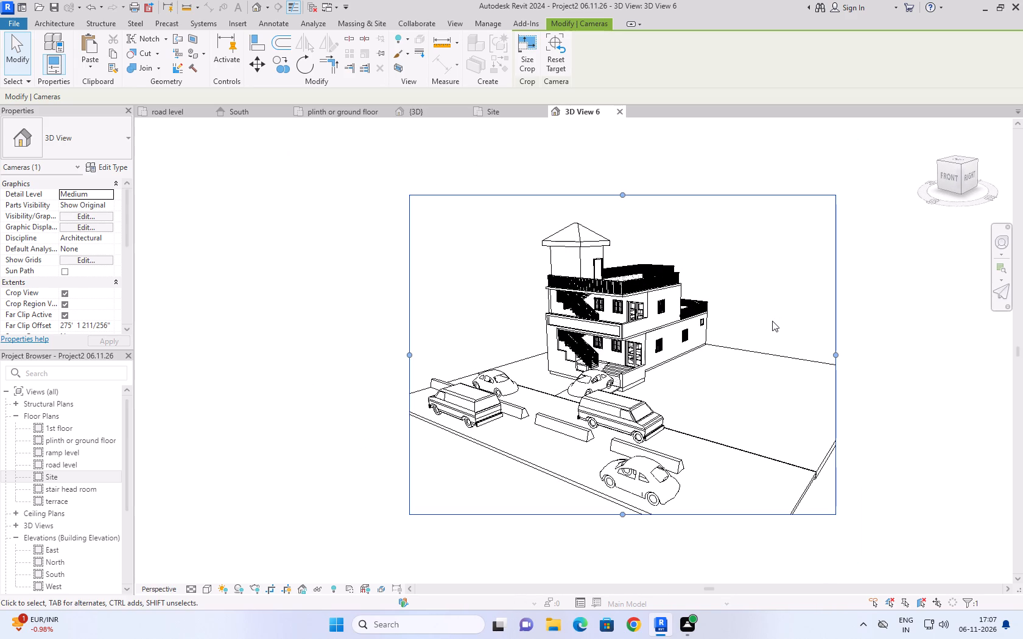
# Render the camera view at Medium quality with printer resolution at 150 DPI, and close the rendering settings.
pyautogui.write('rr')
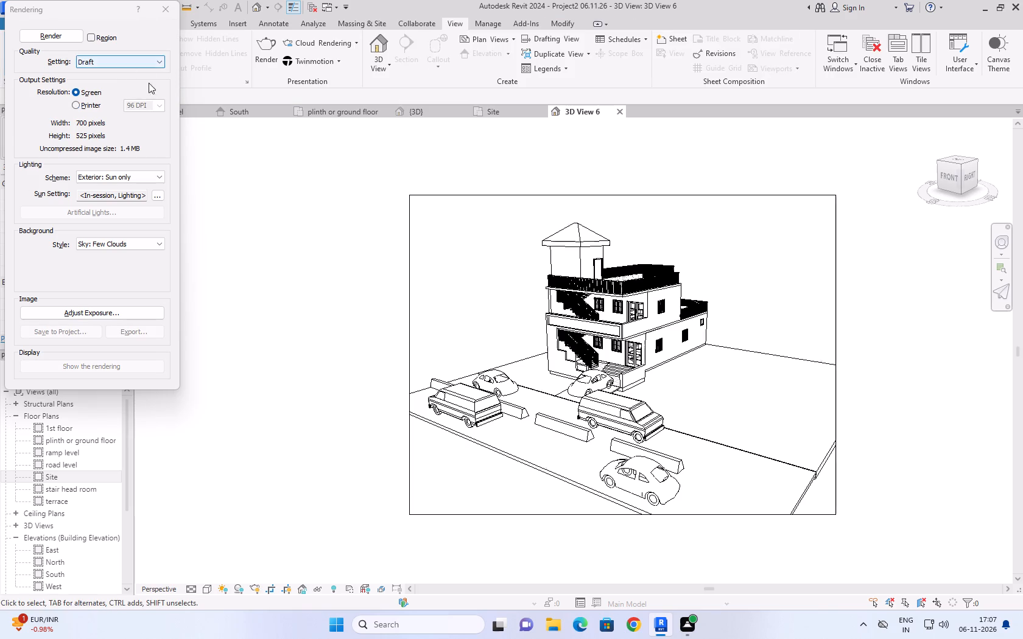
pyautogui.click(156, 67)
pyautogui.click(141, 82)
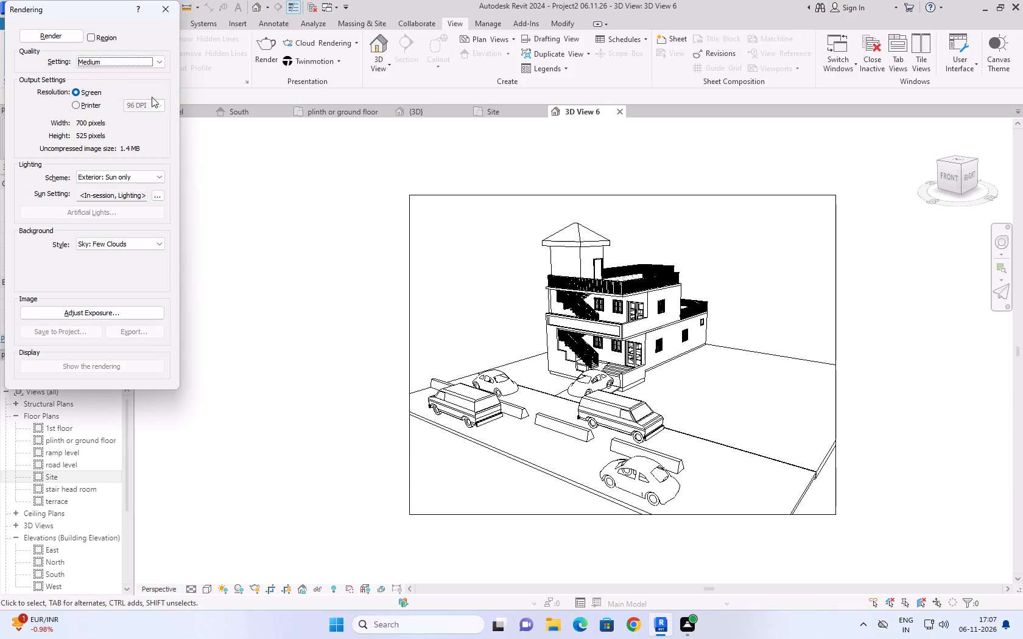
pyautogui.click(96, 103)
pyautogui.click(65, 36)
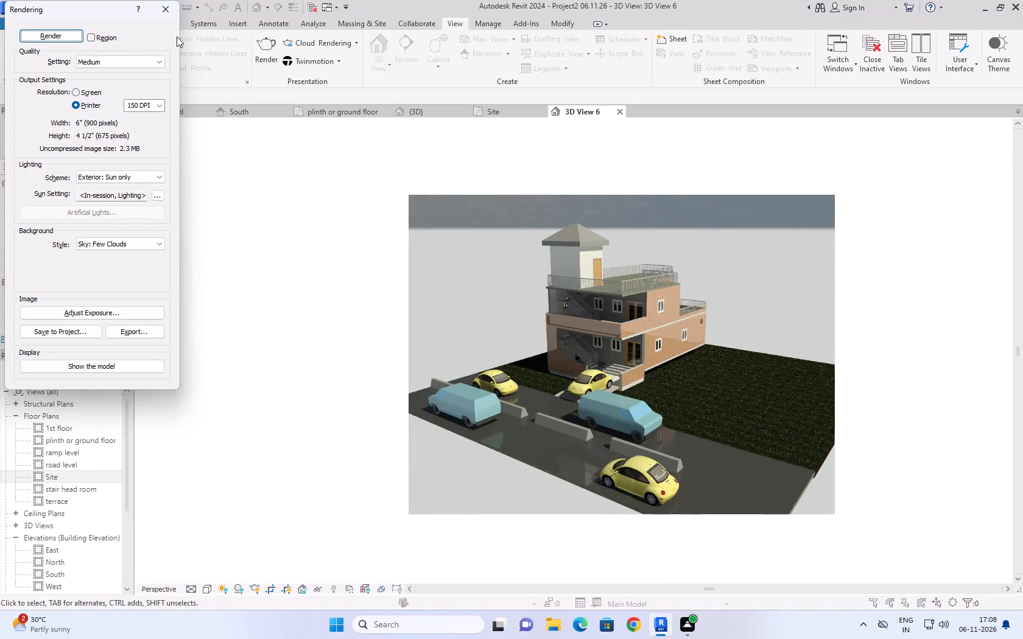
pyautogui.click(169, 1)
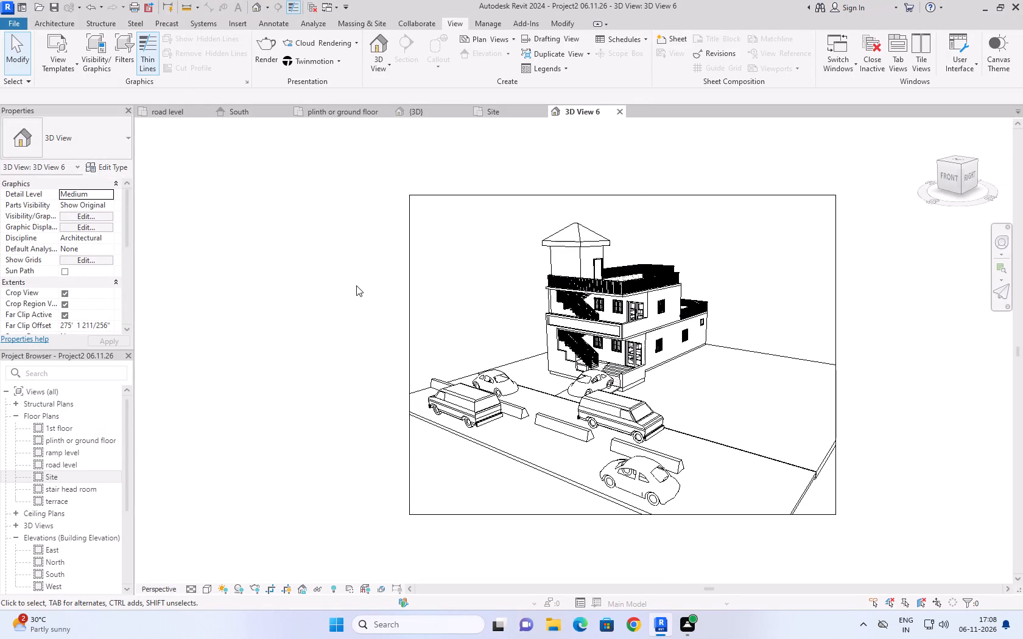
# Render the camera view again with the printer resolution set to 300 DPI.
pyautogui.write('rr')
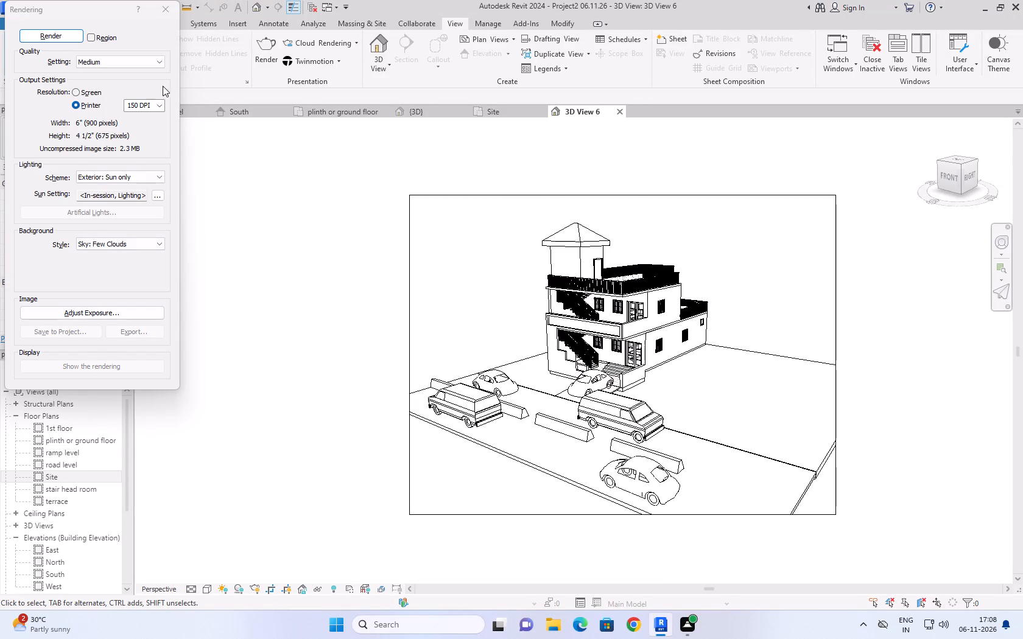
pyautogui.click(162, 106)
pyautogui.click(151, 135)
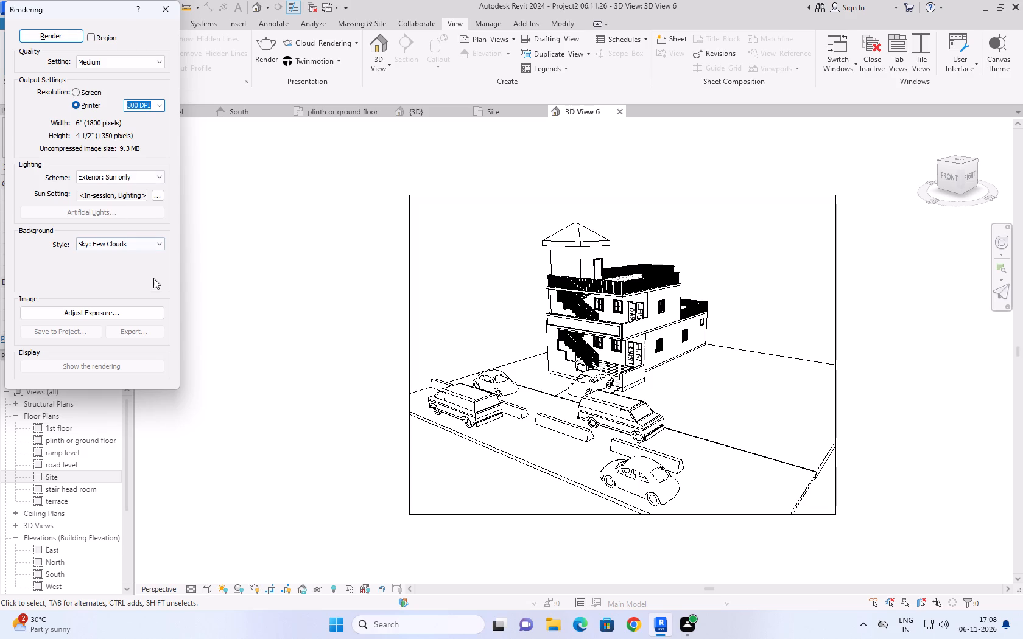
pyautogui.click(76, 40)
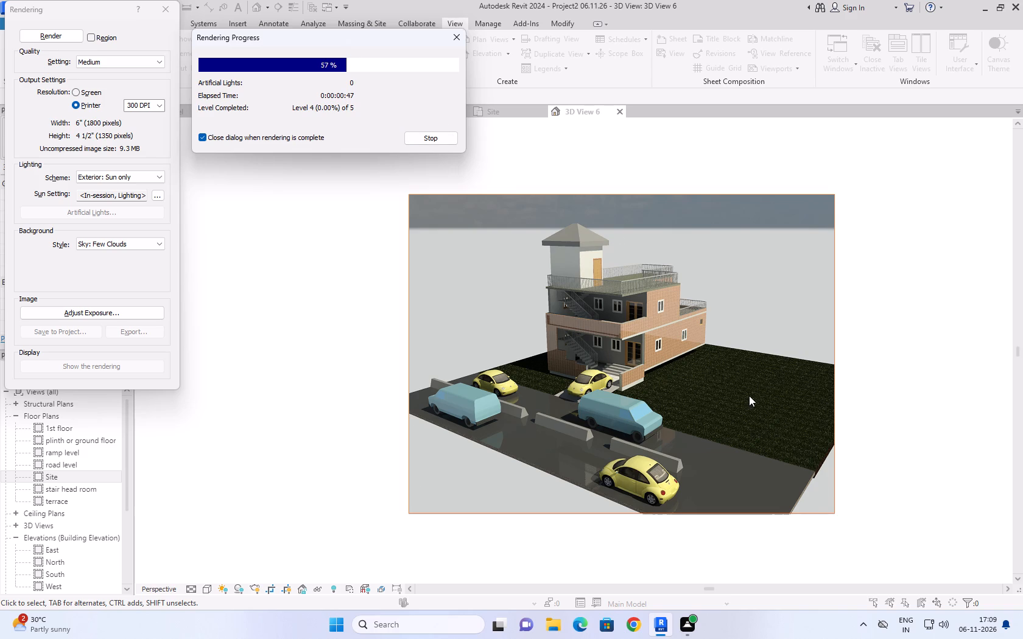
pyautogui.scroll(1, 750, 396)
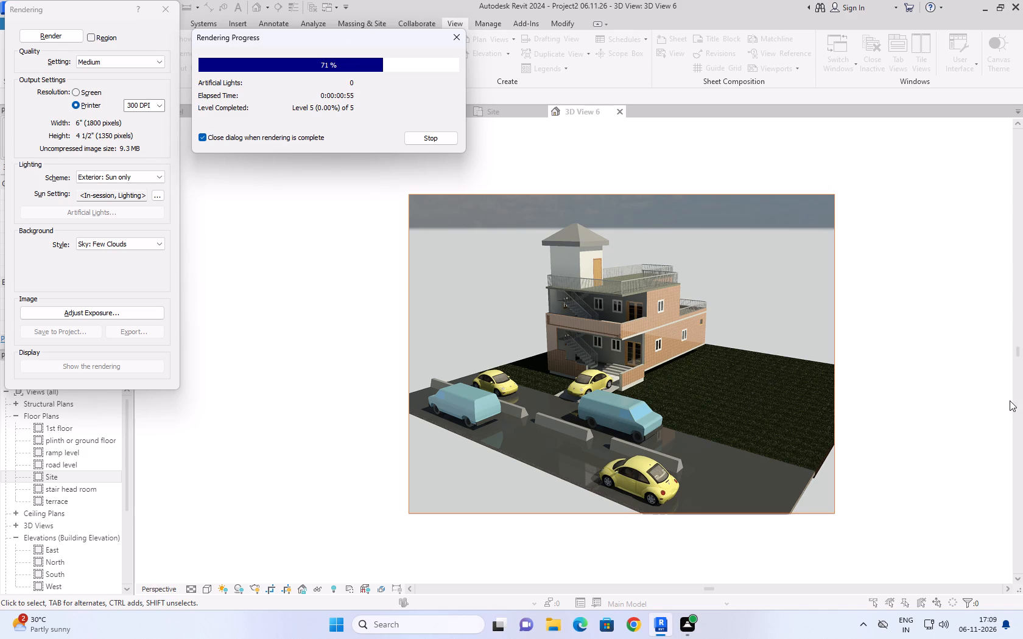
pyautogui.scroll(-1, 880, 435)
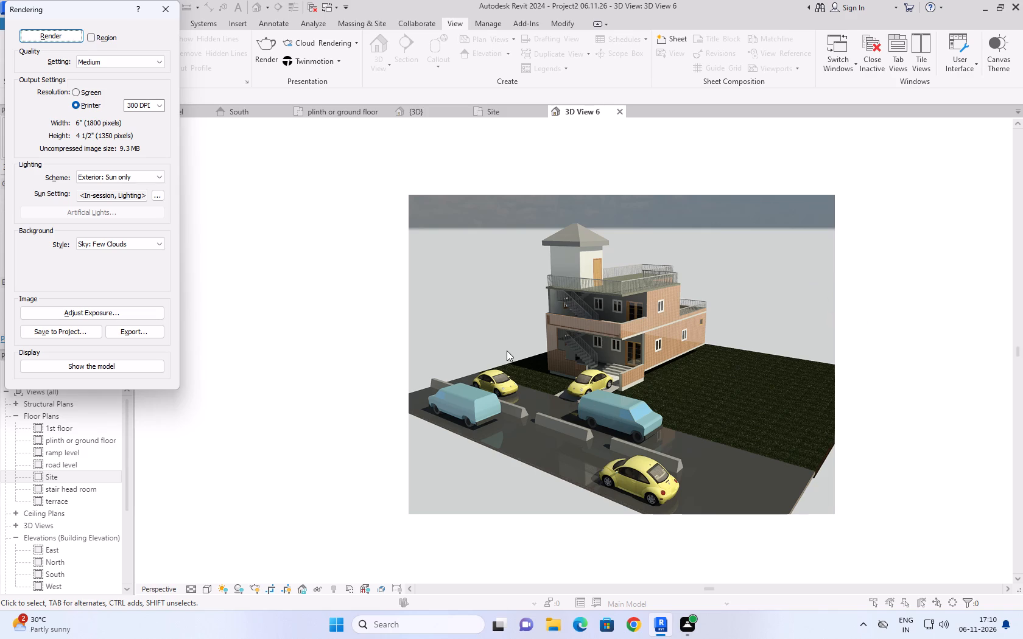
# Export the rendering to the Desktop as a JPEG named 3D View 6.06.11.26 and close the rendering settings.
pyautogui.click(127, 332)
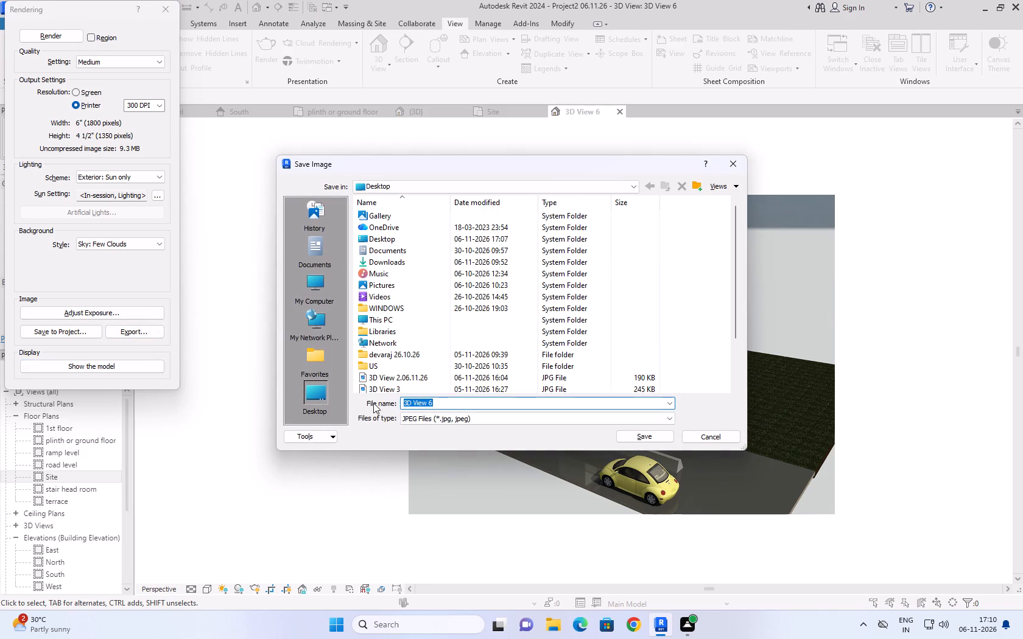
pyautogui.click(463, 405)
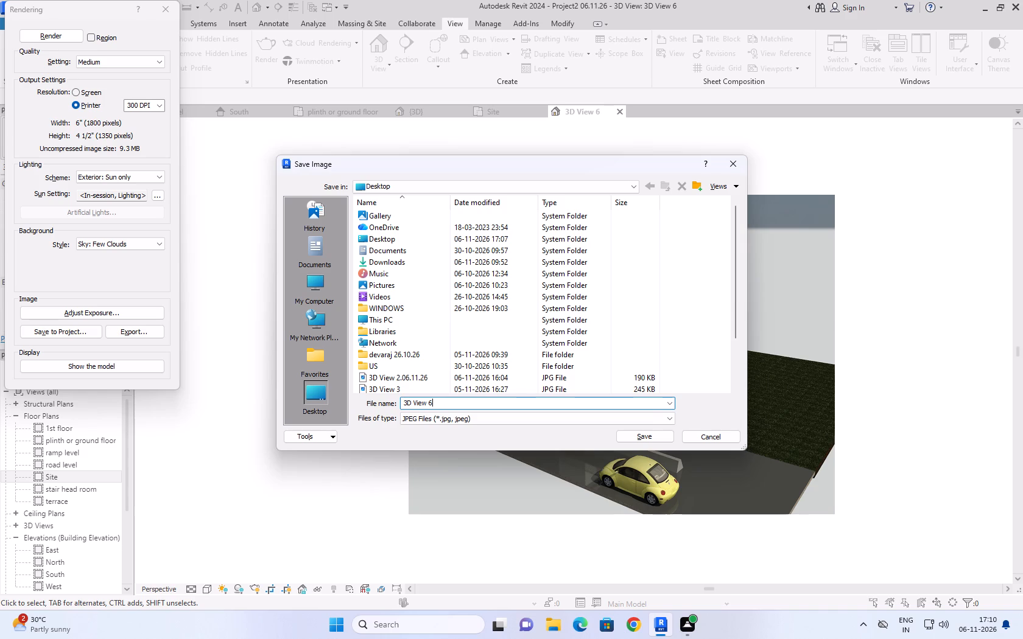
pyautogui.press('.')
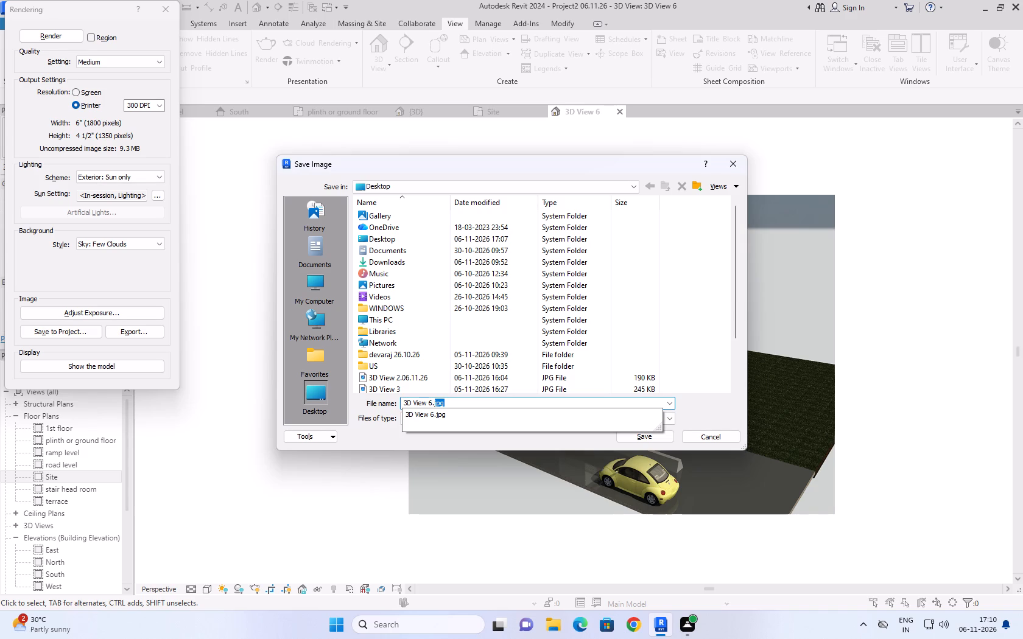
pyautogui.press('.')
pyautogui.press('BackSpace')
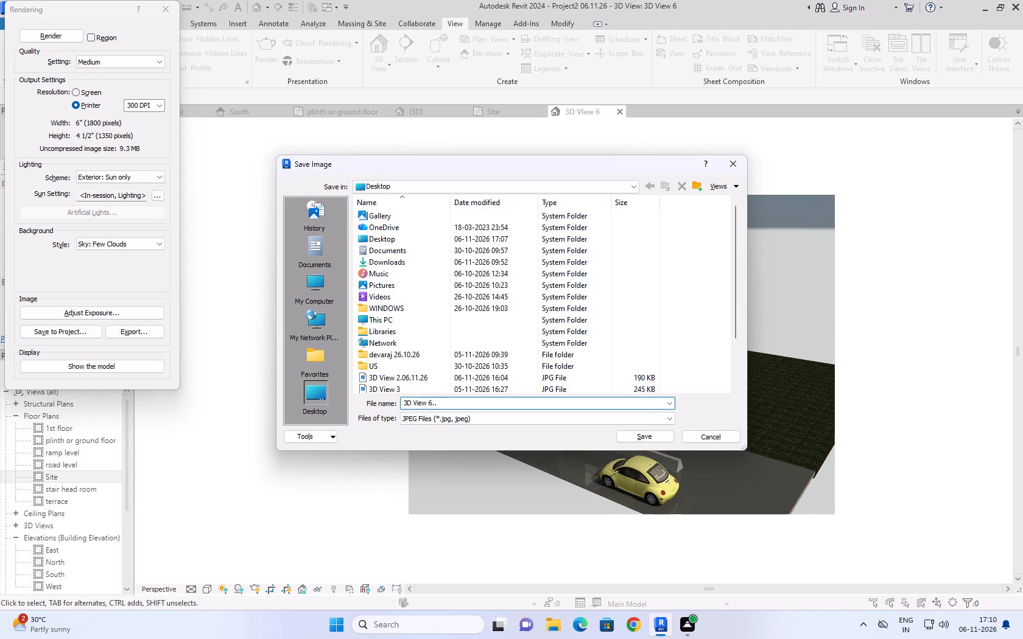
pyautogui.press('BackSpace')
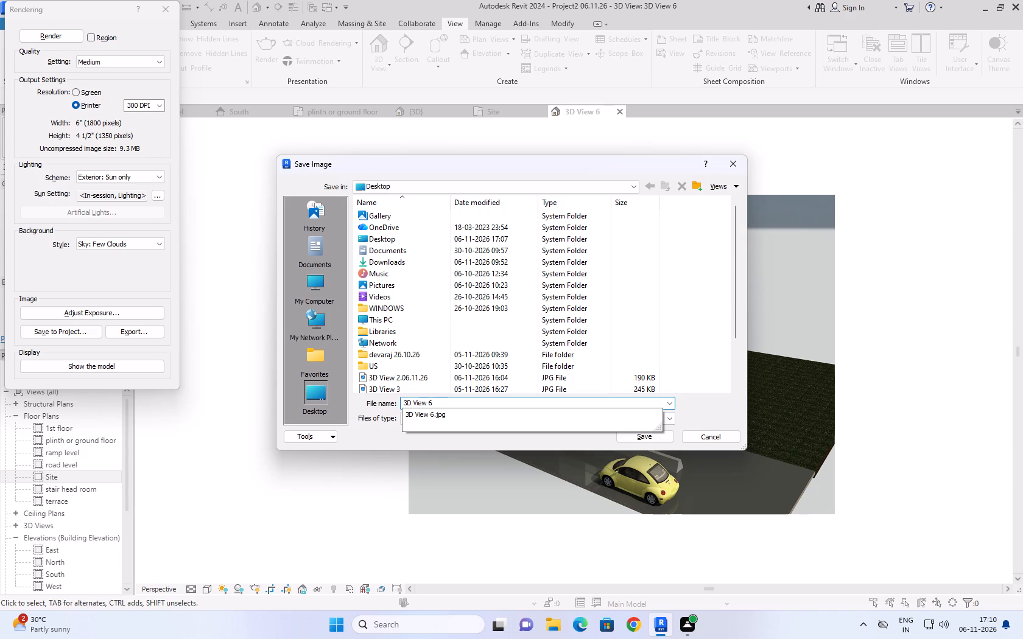
pyautogui.write('.06.11.26')
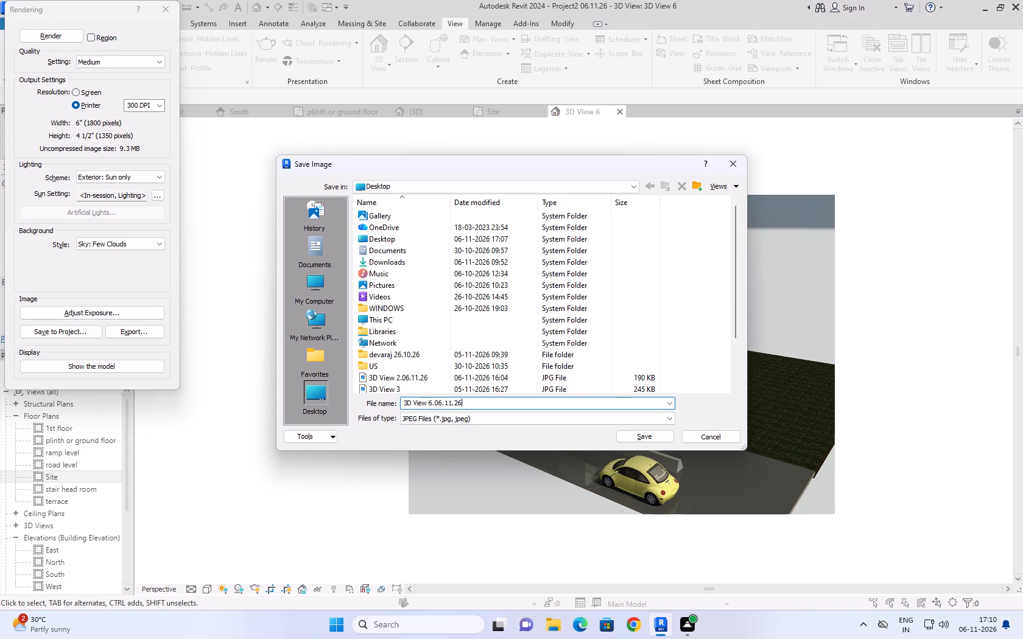
pyautogui.click(625, 434)
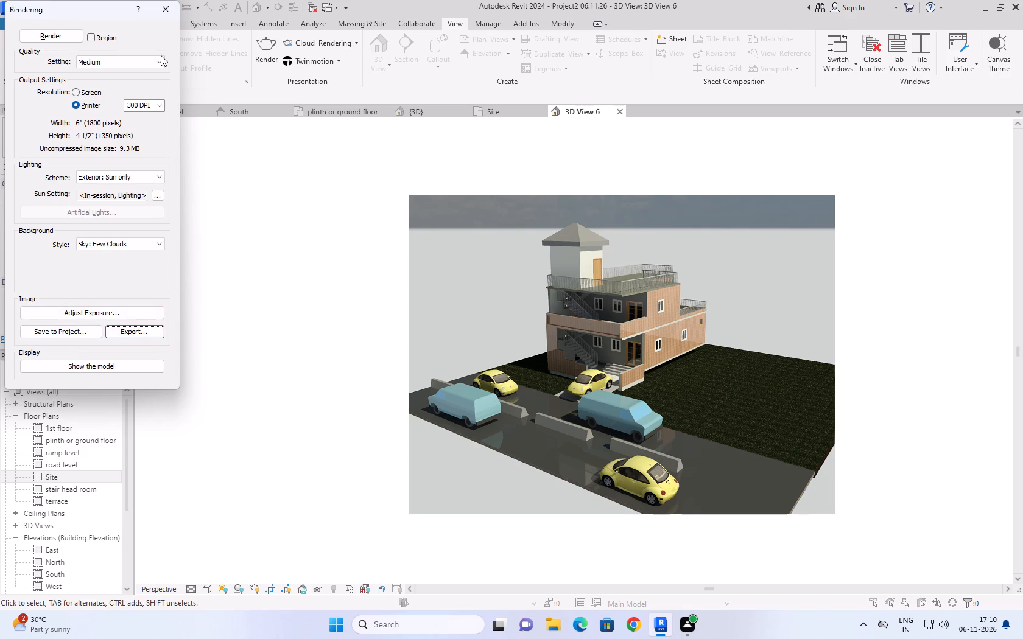
pyautogui.click(160, 0)
pyautogui.click(164, 8)
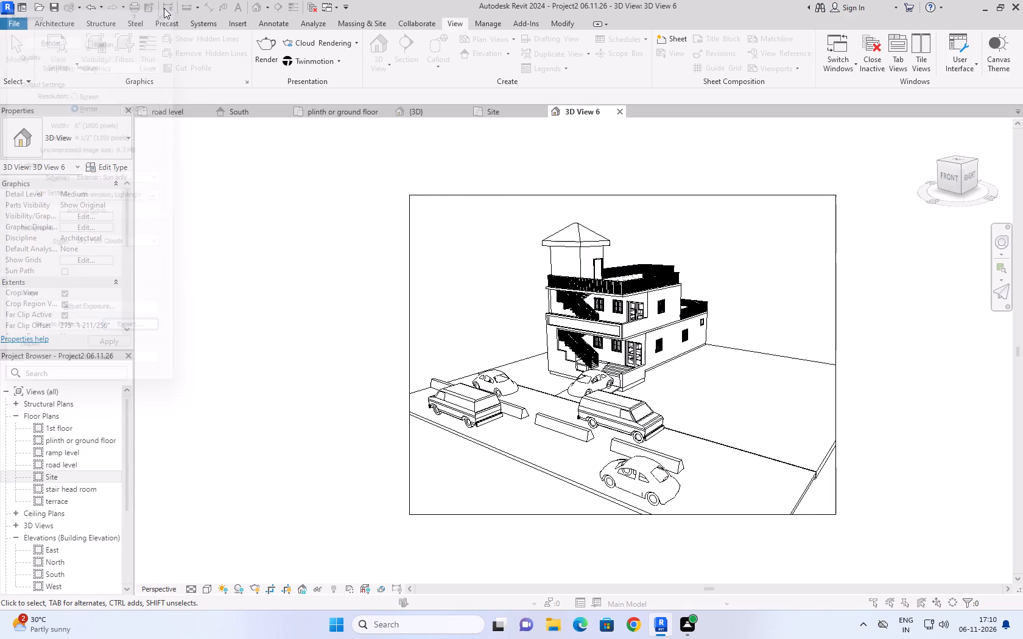
pyautogui.click(253, 155)
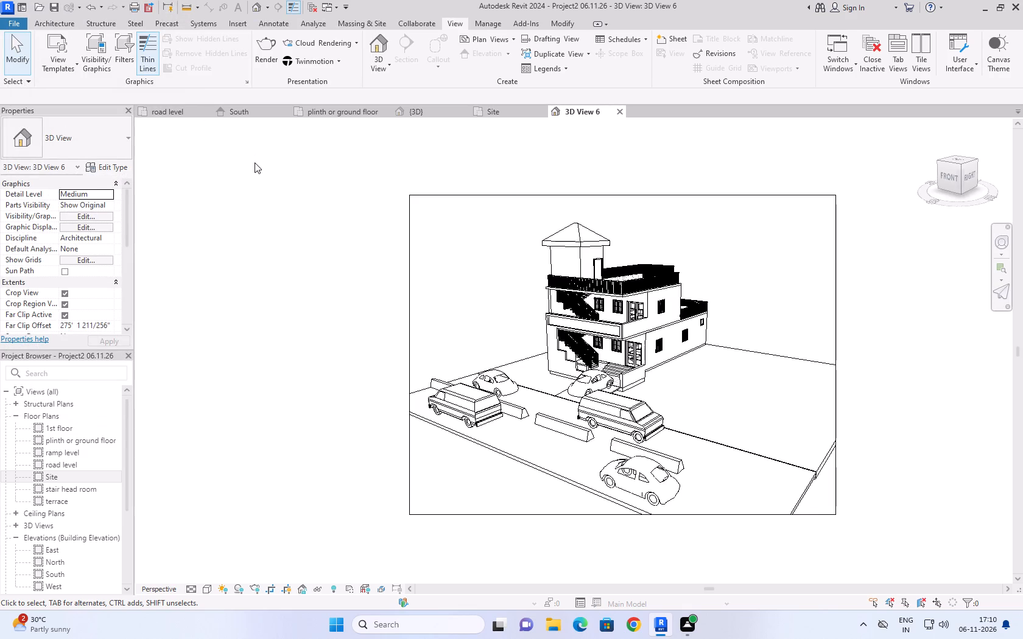
# Open the Site floor plan and bring the house and road into closer view.
pyautogui.click(485, 108)
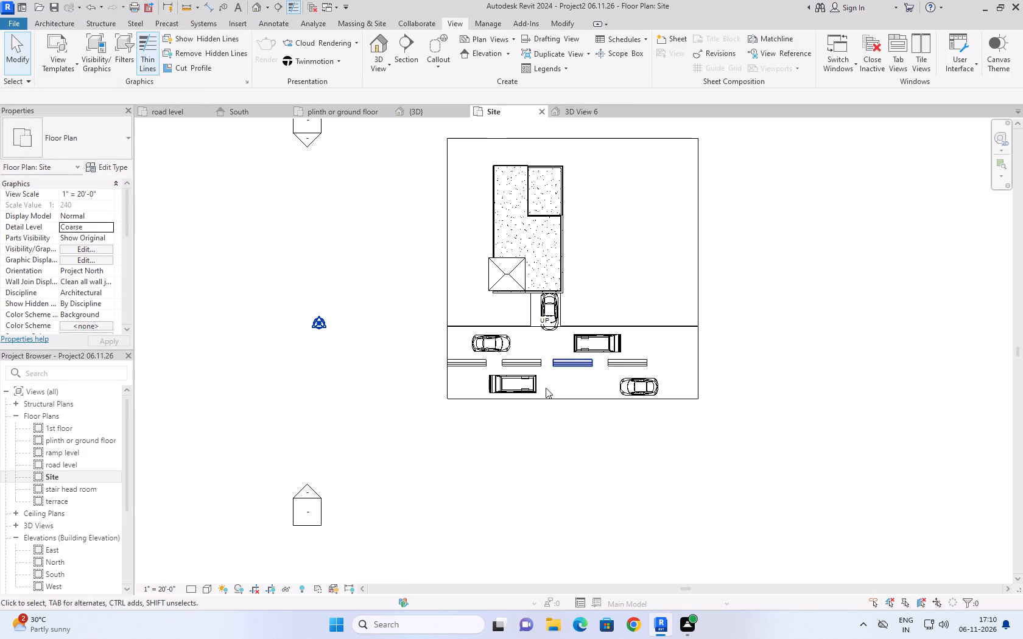
pyautogui.moveTo(507, 441); pyautogui.dragTo(421, 467, button='middle')
pyautogui.scroll(1, 330, 383)
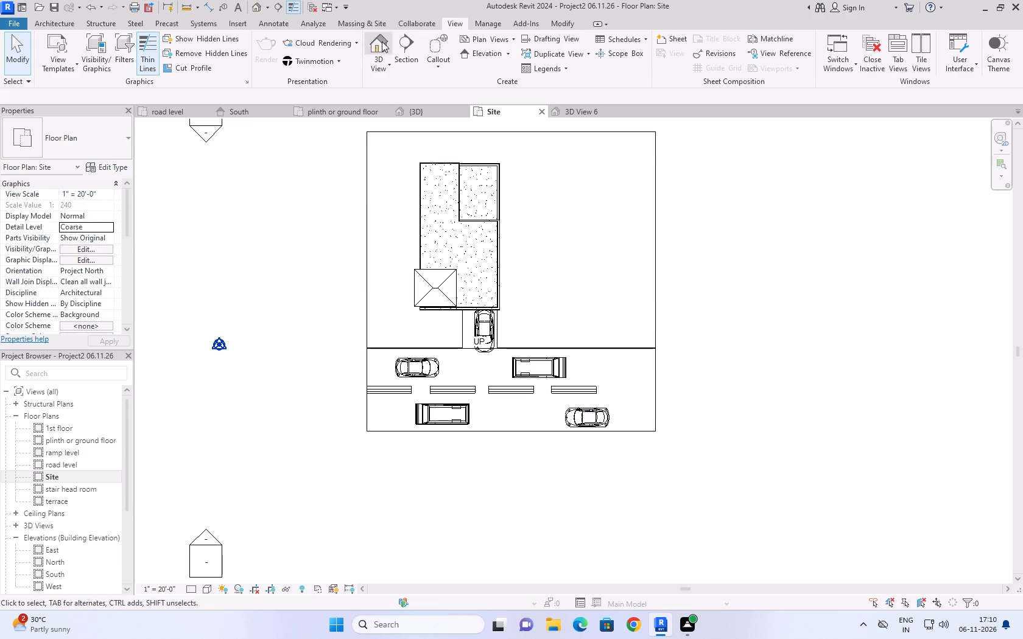
pyautogui.click(110, 24)
pyautogui.click(62, 19)
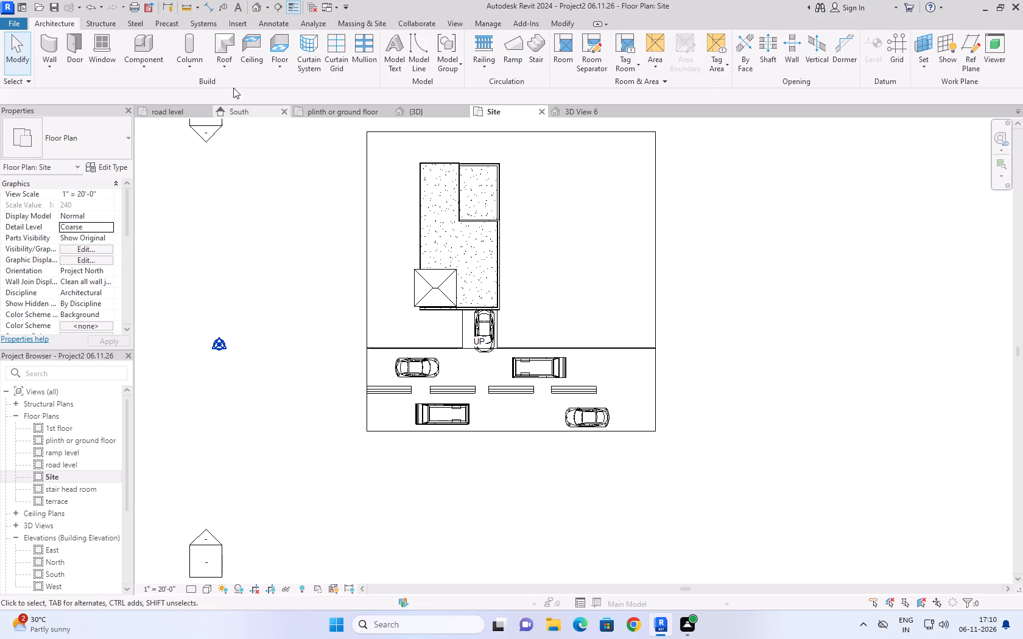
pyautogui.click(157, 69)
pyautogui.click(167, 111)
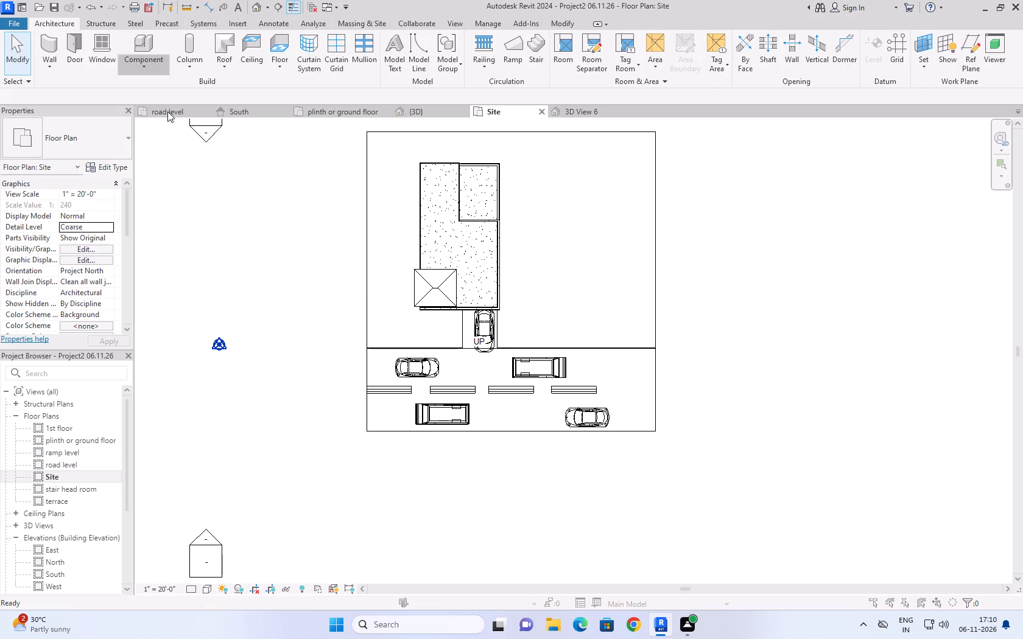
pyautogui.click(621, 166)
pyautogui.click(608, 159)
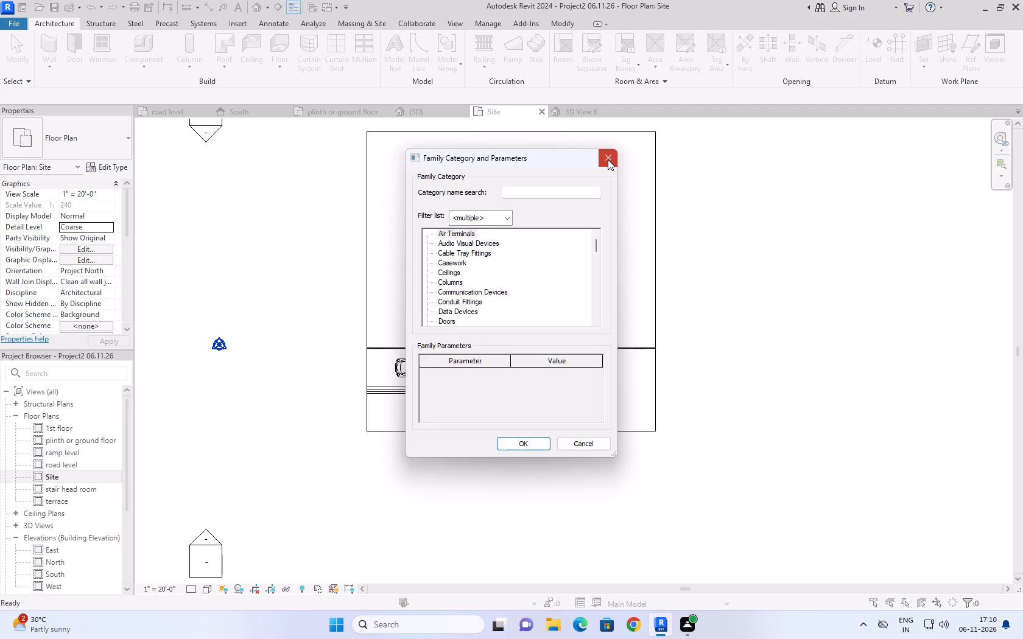
# Load the RPC Tree - Deciduous family from the Planting folder for component placement, overwriting the existing version.
pyautogui.click(147, 70)
pyautogui.click(178, 88)
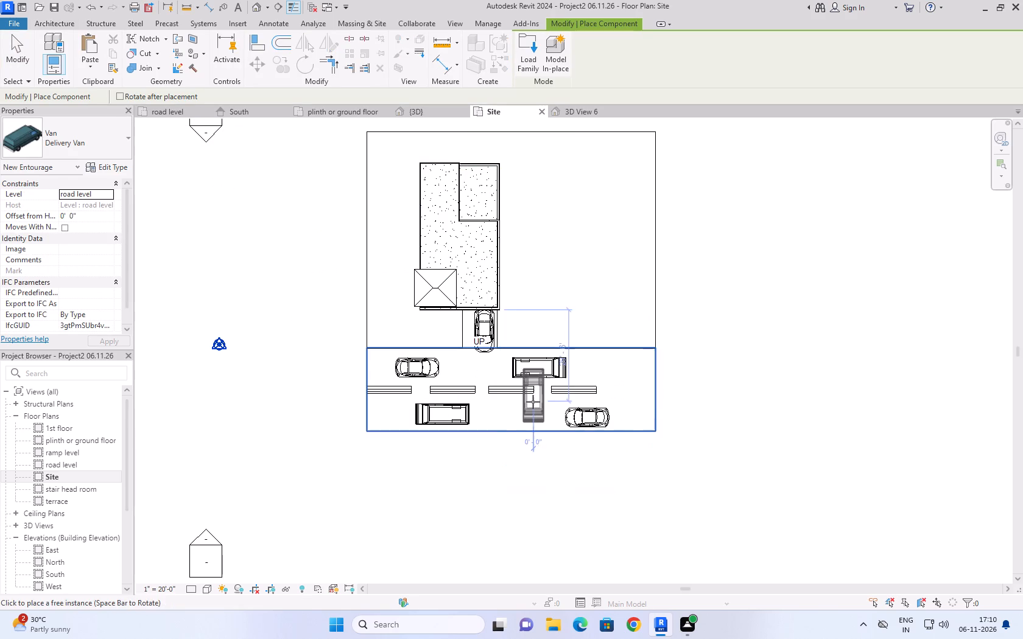
pyautogui.click(524, 48)
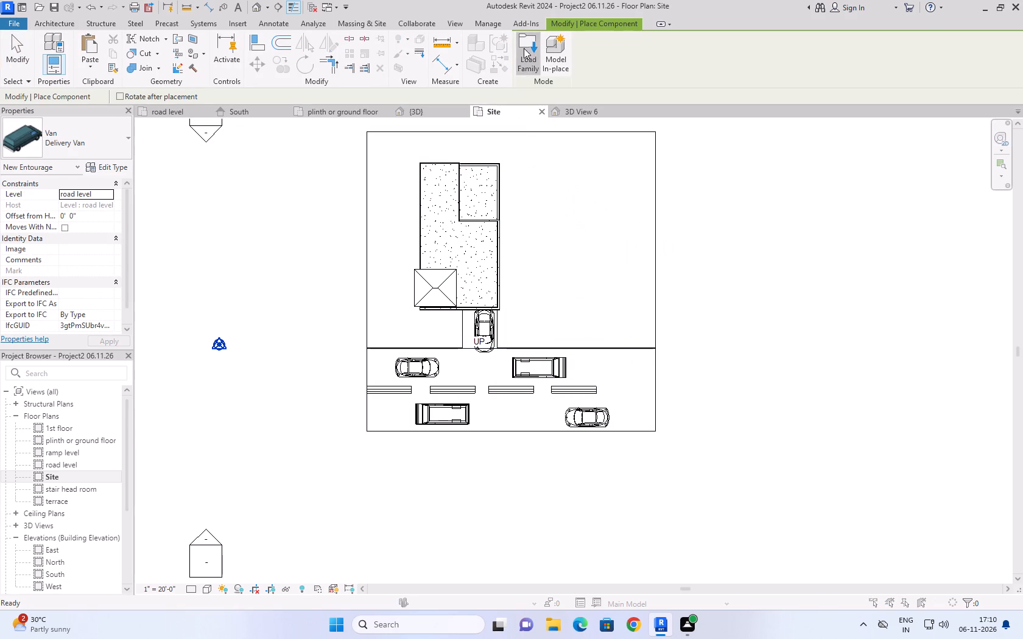
pyautogui.click(472, 73)
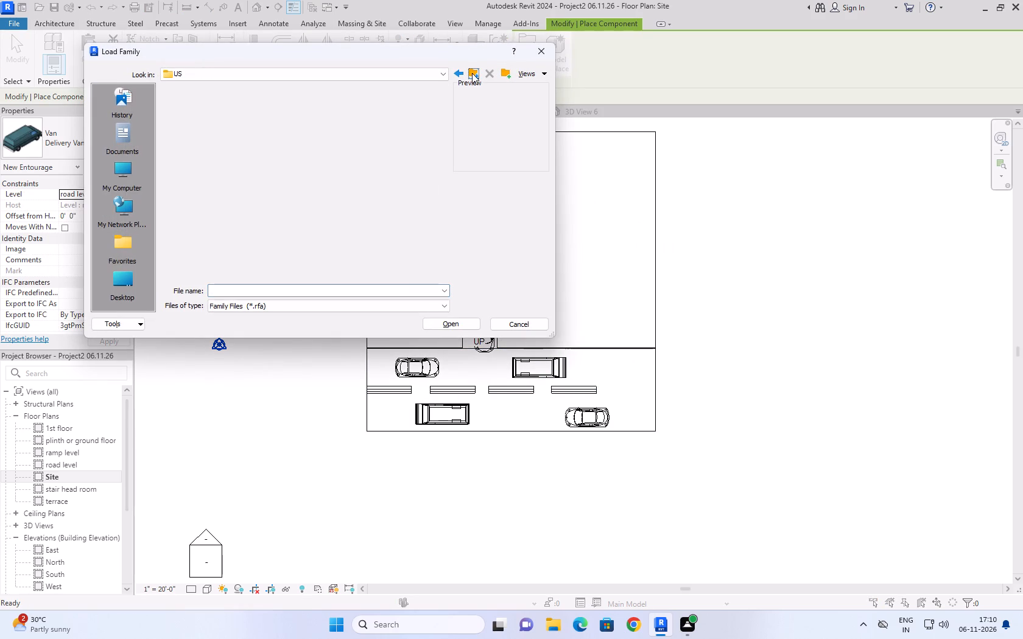
pyautogui.scroll(-3, 410, 248)
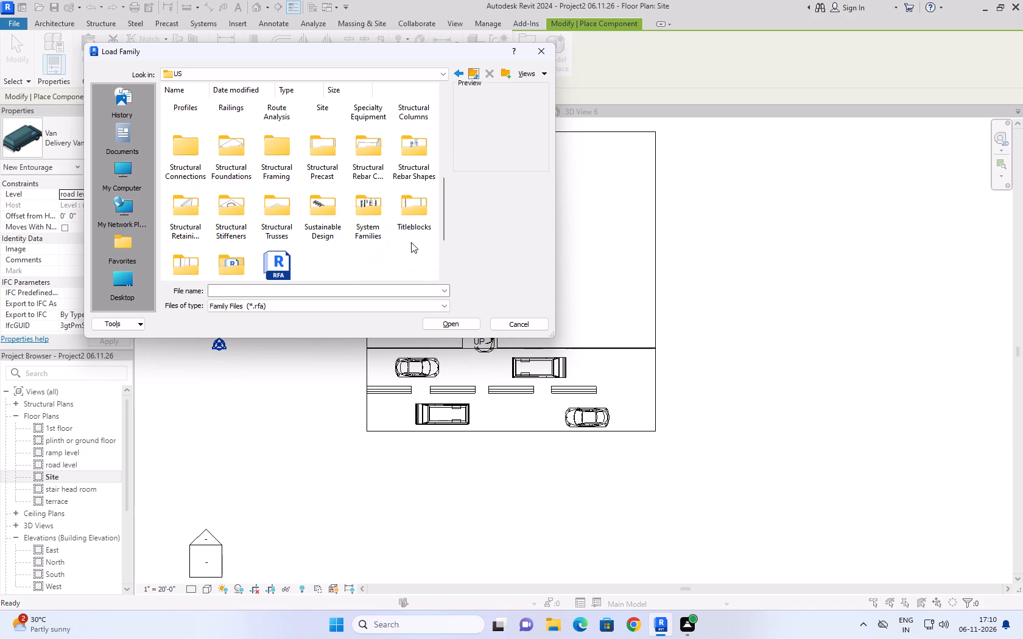
pyautogui.scroll(1, 412, 242)
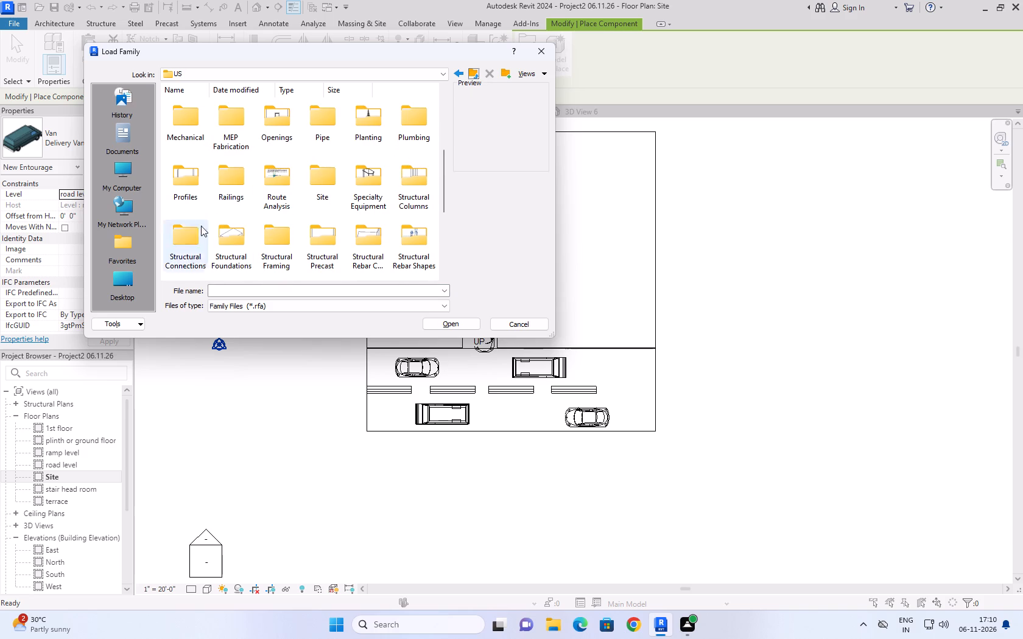
pyautogui.scroll(-1, 295, 198)
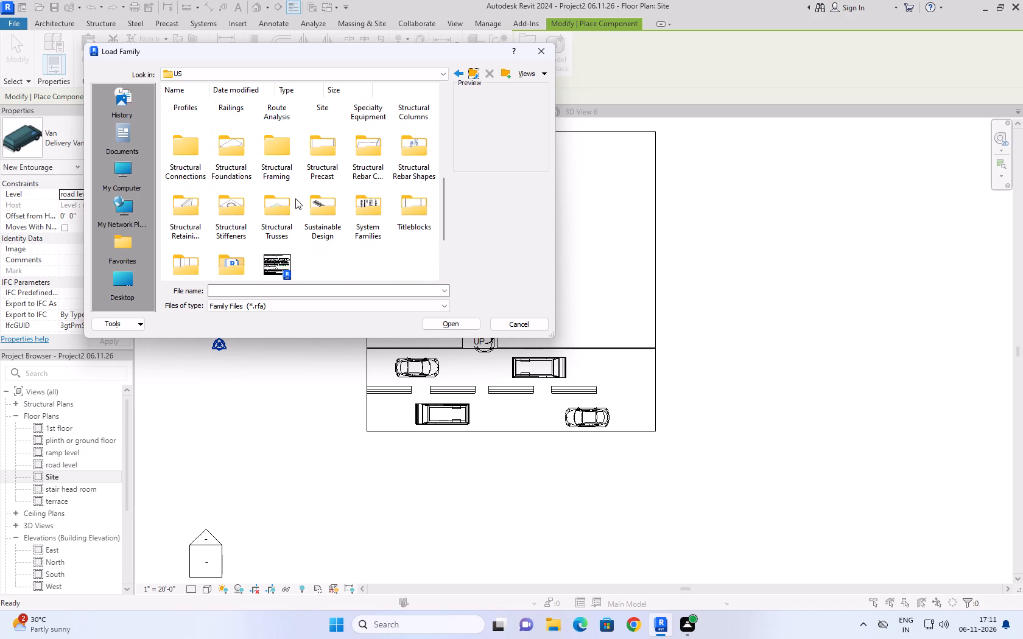
pyautogui.scroll(1, 297, 198)
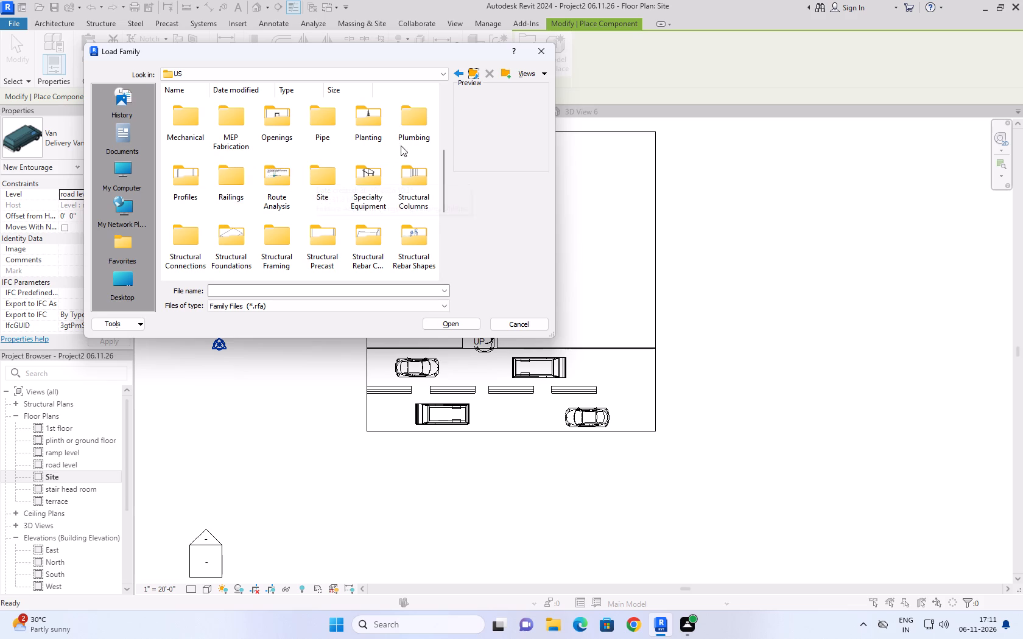
pyautogui.doubleClick(358, 119)
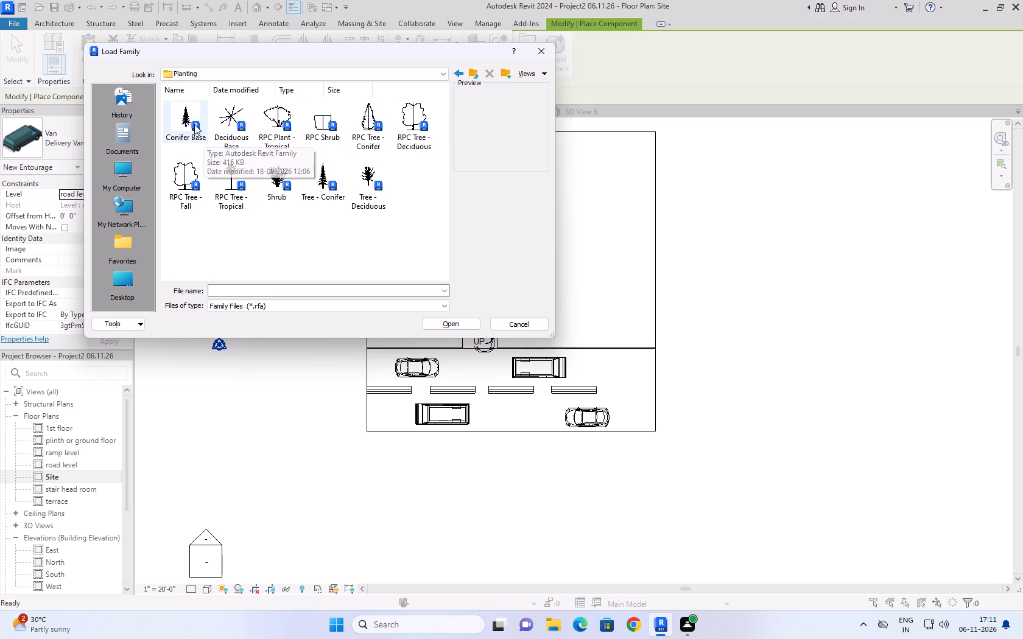
pyautogui.click(187, 118)
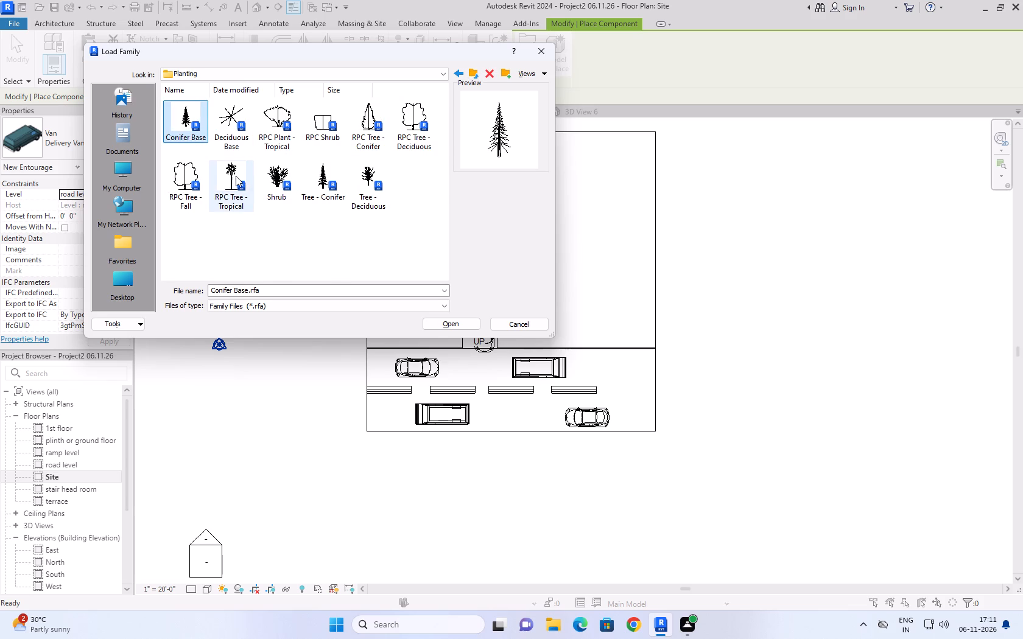
pyautogui.click(236, 176)
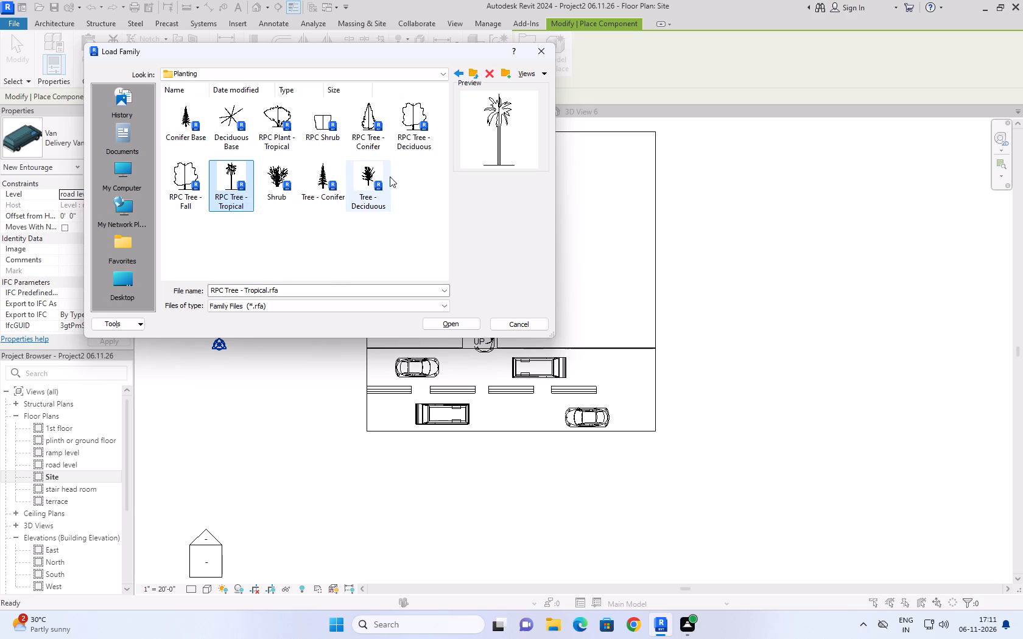
pyautogui.click(375, 198)
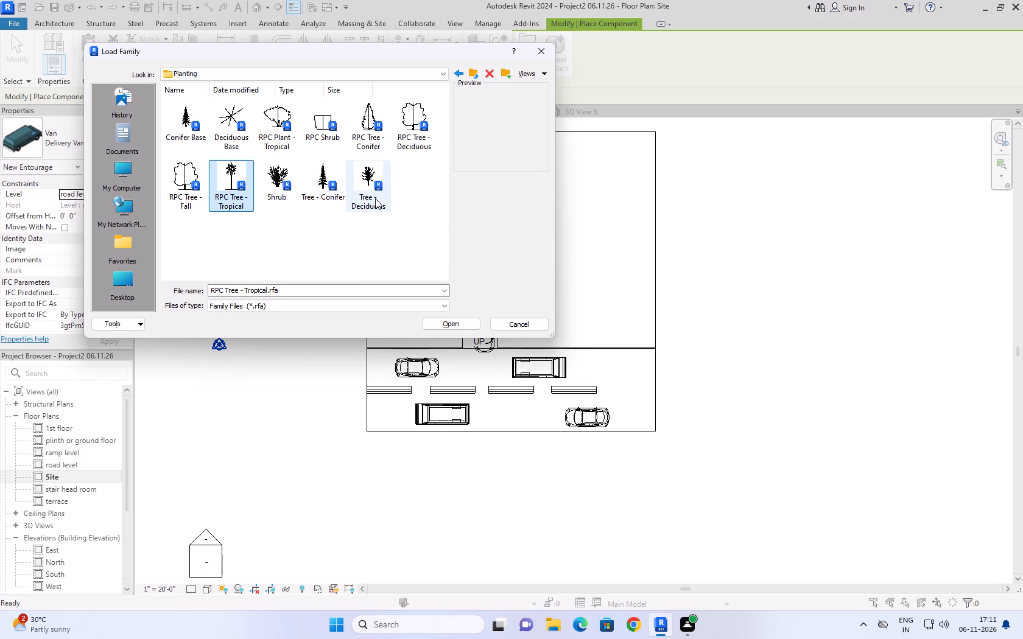
pyautogui.click(424, 130)
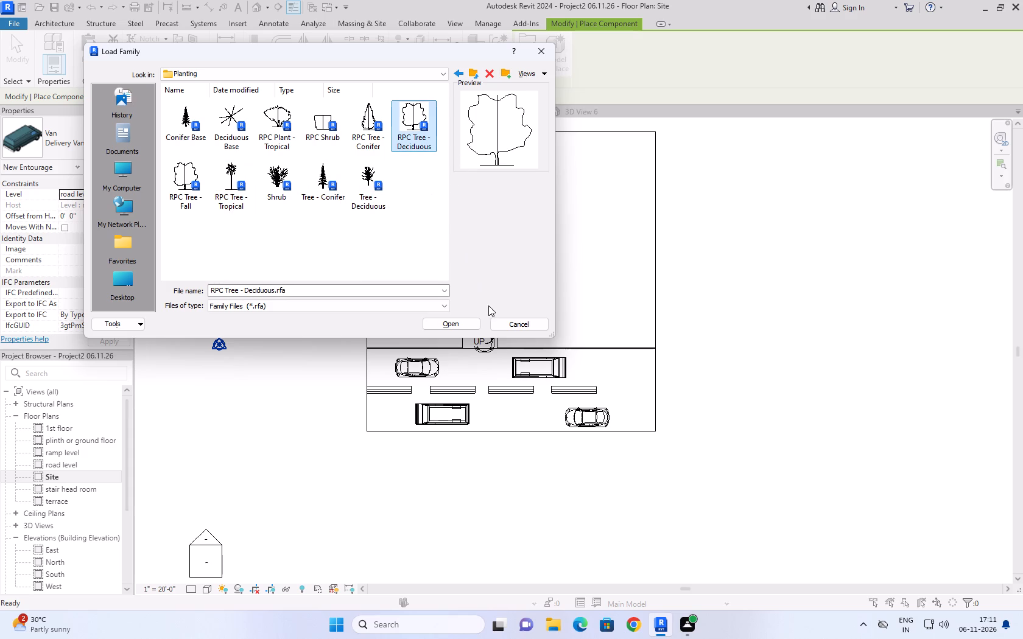
pyautogui.click(465, 321)
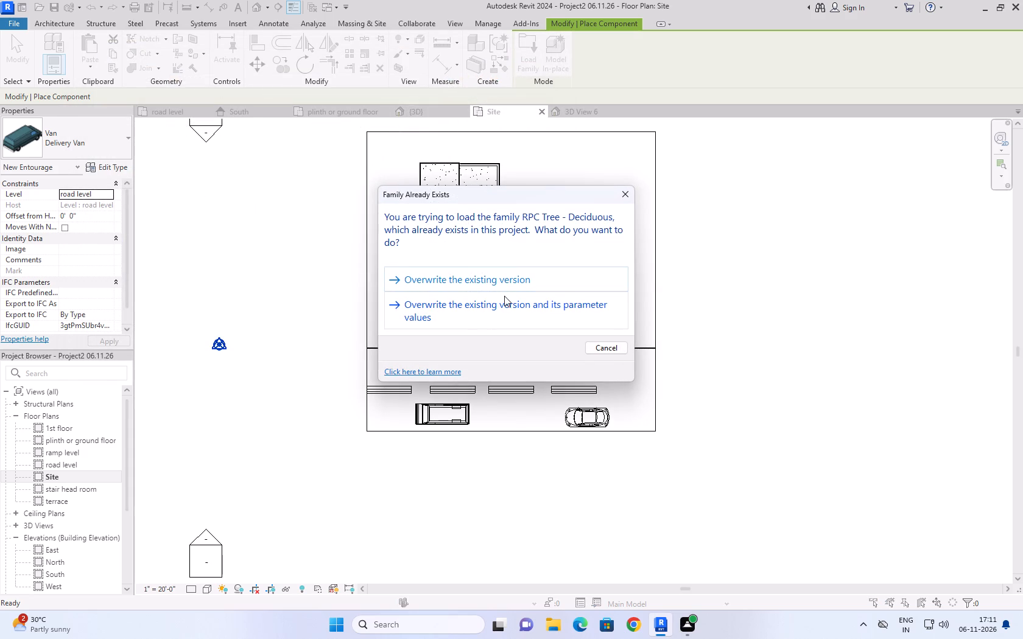
pyautogui.click(507, 284)
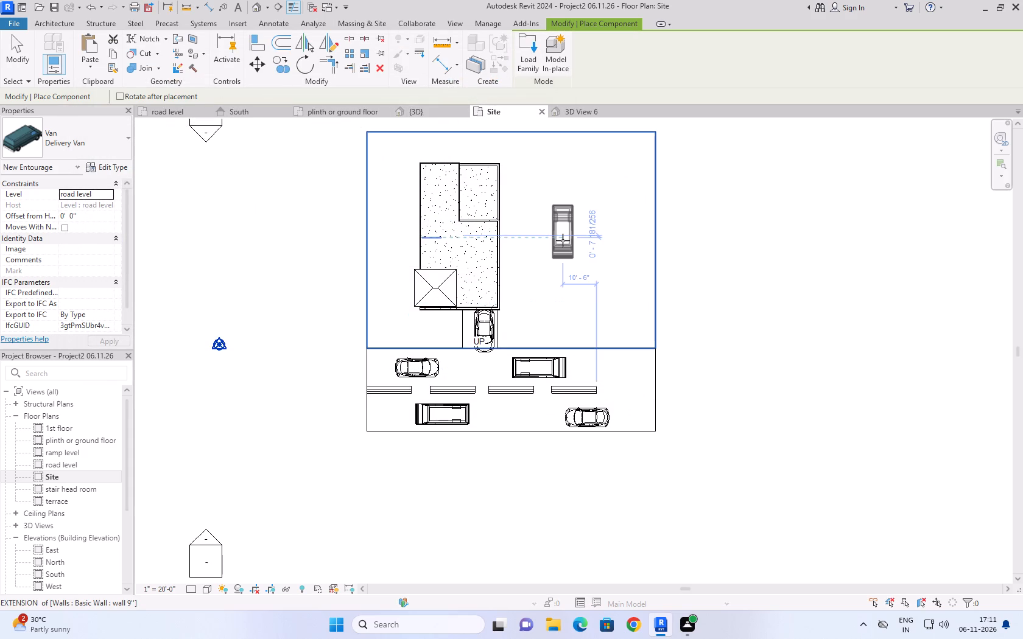
# Place a Blue Berry Elder - 15' deciduous tree in the 3D view, on the lawn's front corner beside the road.
pyautogui.click(432, 107)
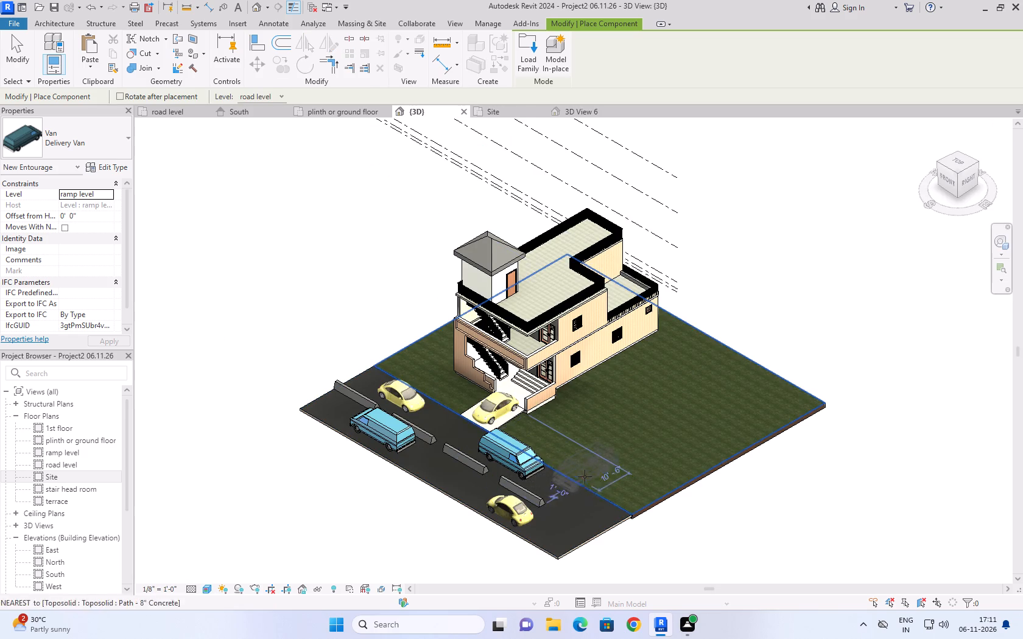
pyautogui.click(69, 145)
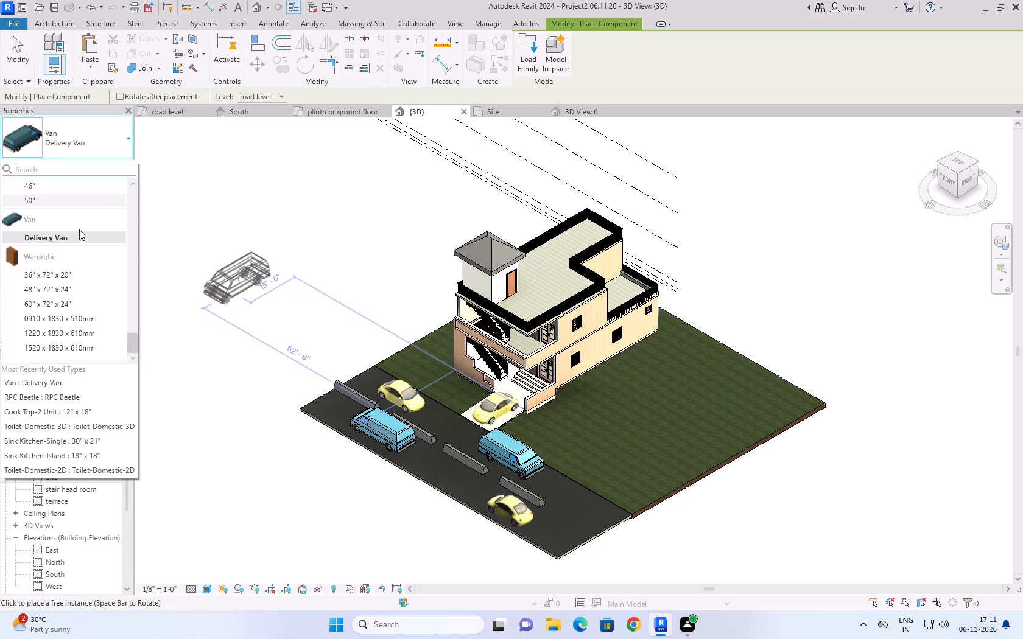
pyautogui.scroll(19, 79, 234)
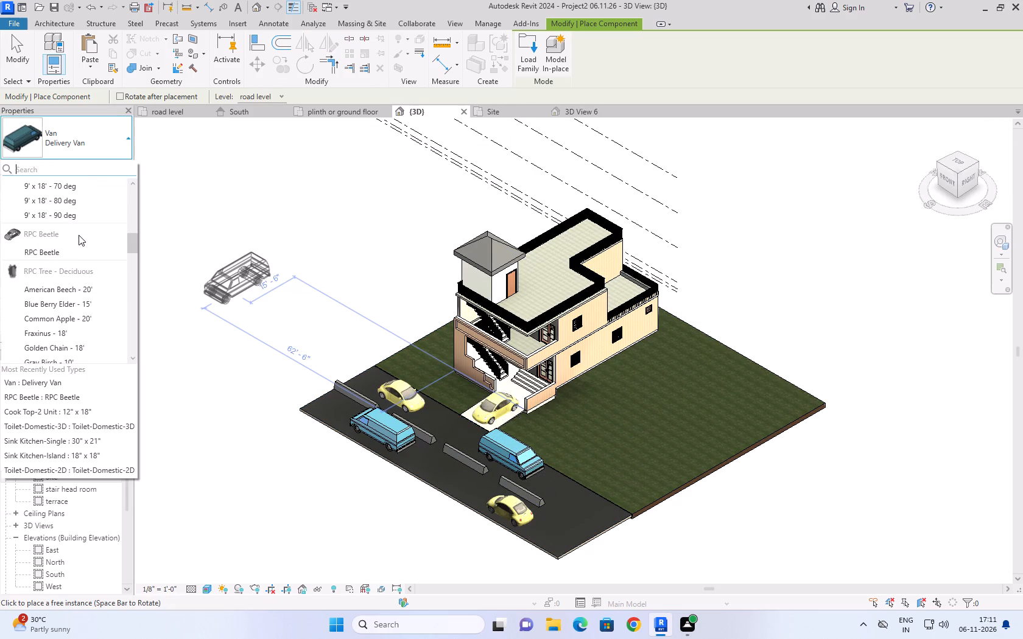
pyautogui.scroll(3, 79, 235)
pyautogui.scroll(-5, 79, 235)
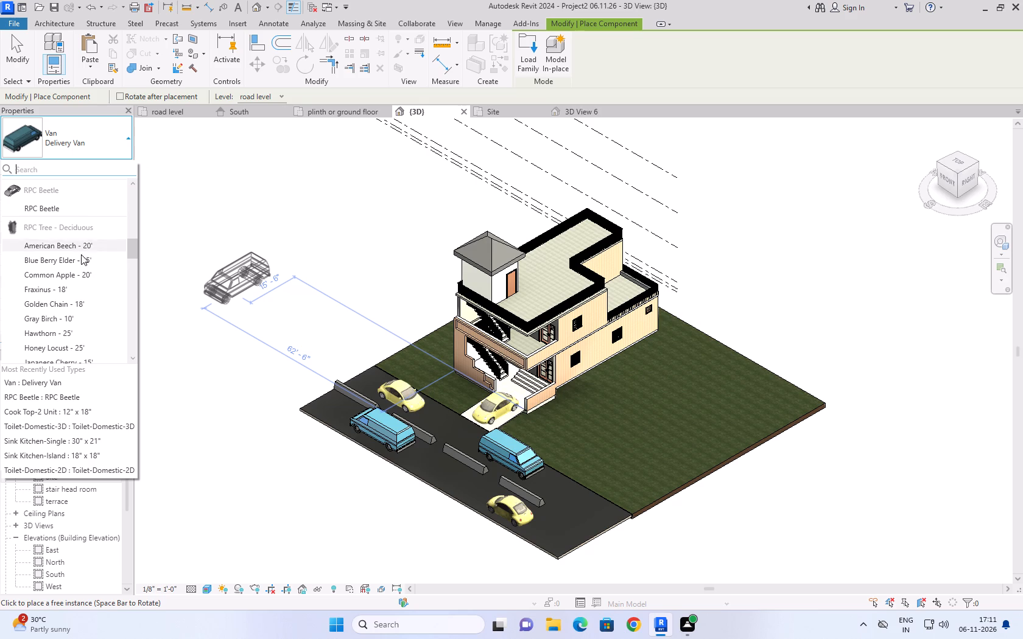
pyautogui.click(76, 259)
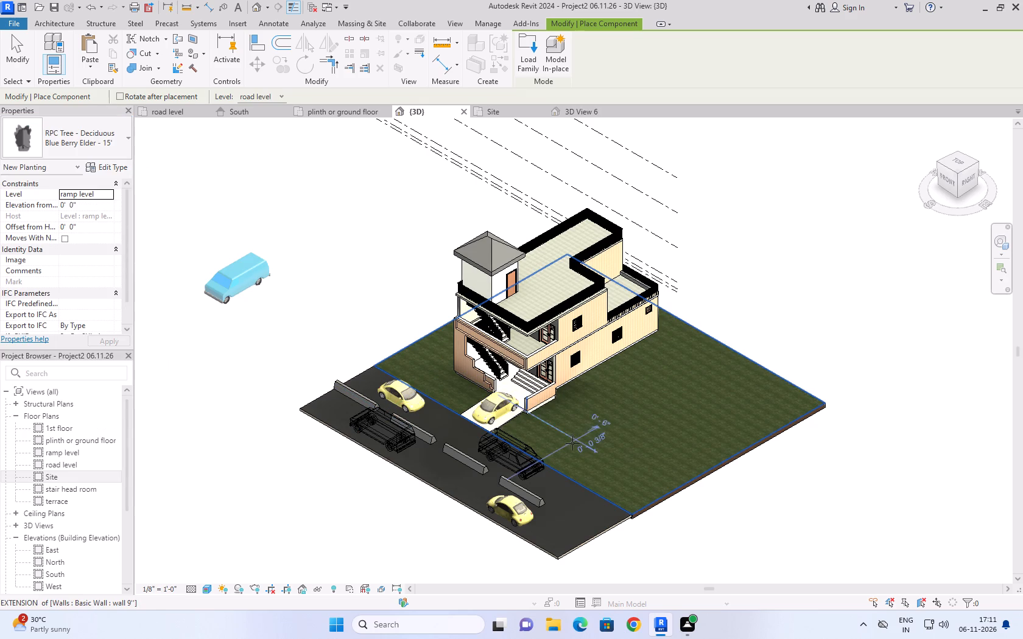
pyautogui.click(610, 486)
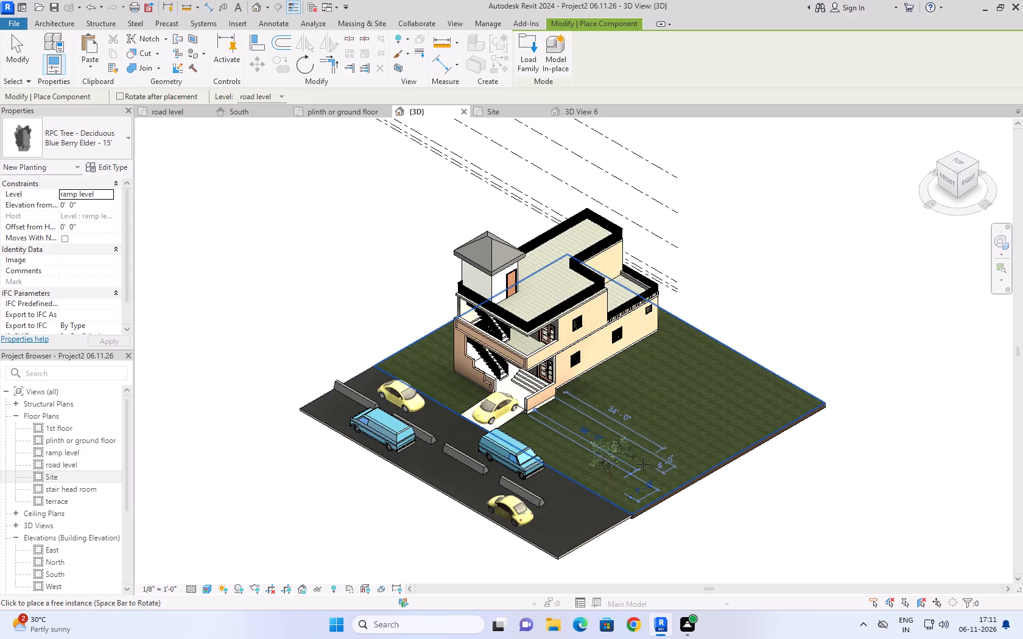
# Place another Blue Berry Elder - 15' tree in the 3D view, aiming at the house's lower rear terrace.
pyautogui.scroll(8, 643, 464)
pyautogui.scroll(-3, 620, 338)
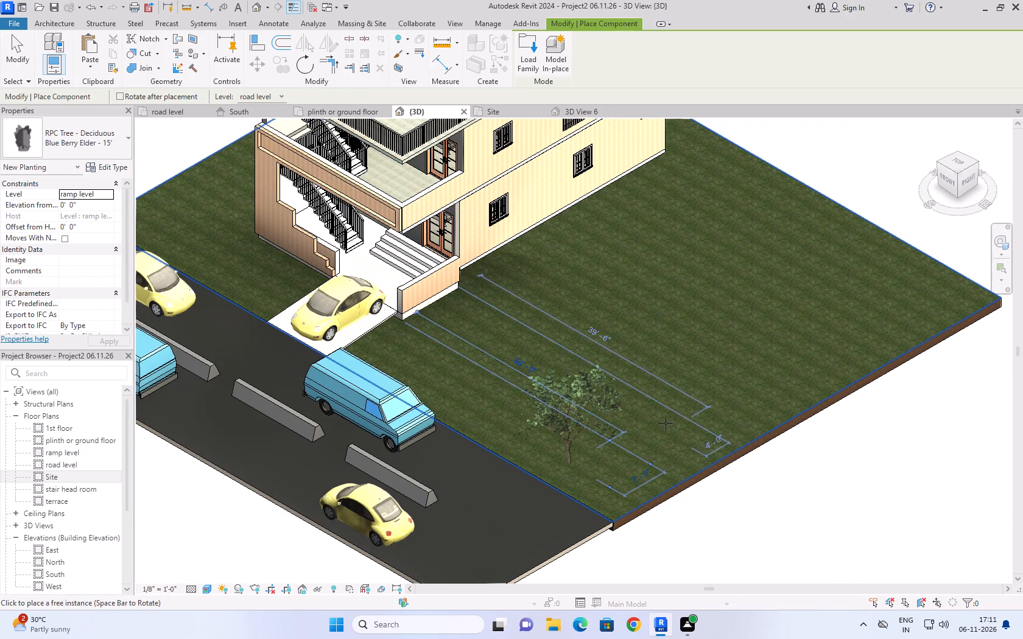
pyautogui.scroll(-3, 666, 421)
pyautogui.scroll(5, 641, 189)
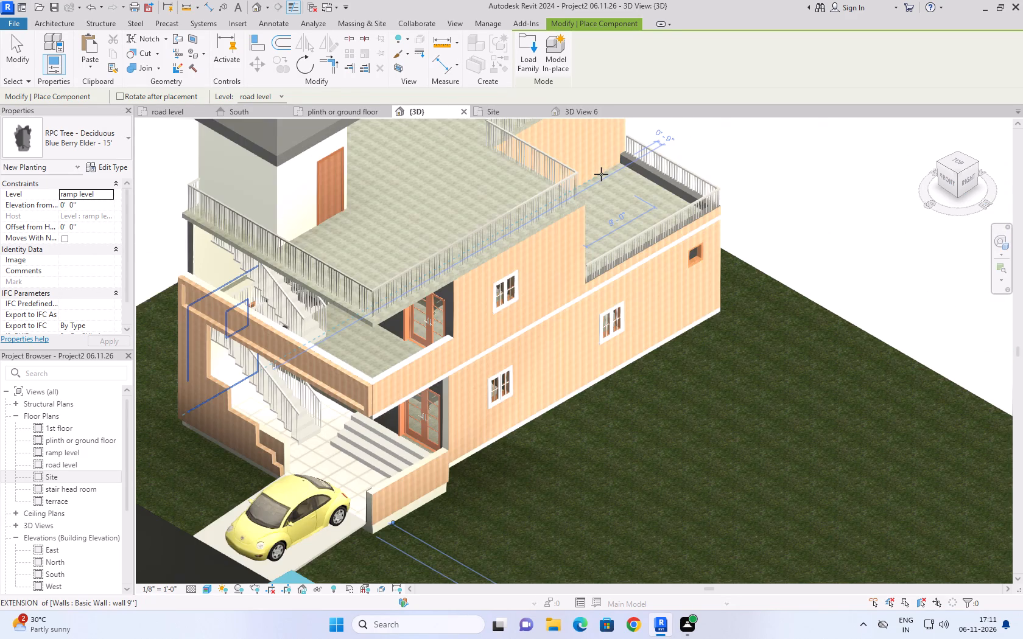
pyautogui.scroll(1, 601, 174)
pyautogui.click(664, 200)
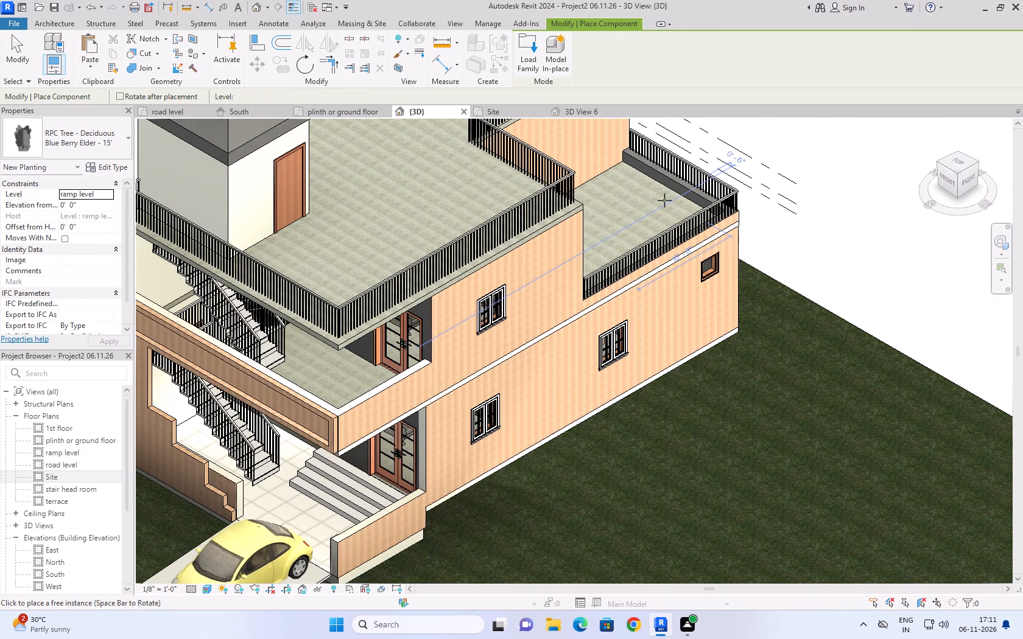
pyautogui.scroll(-3, 725, 226)
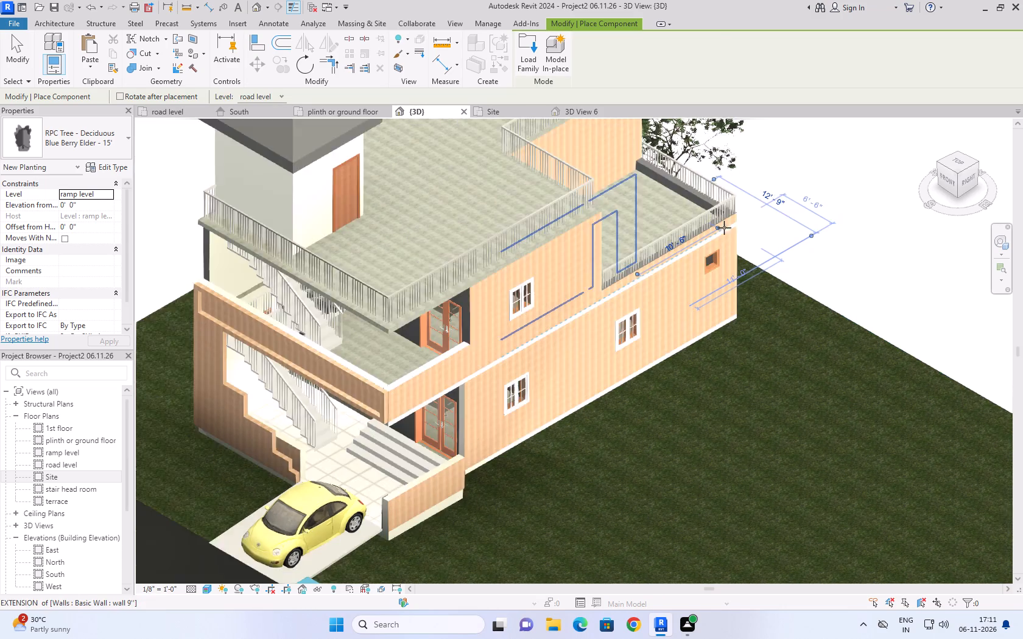
pyautogui.scroll(-5, 724, 228)
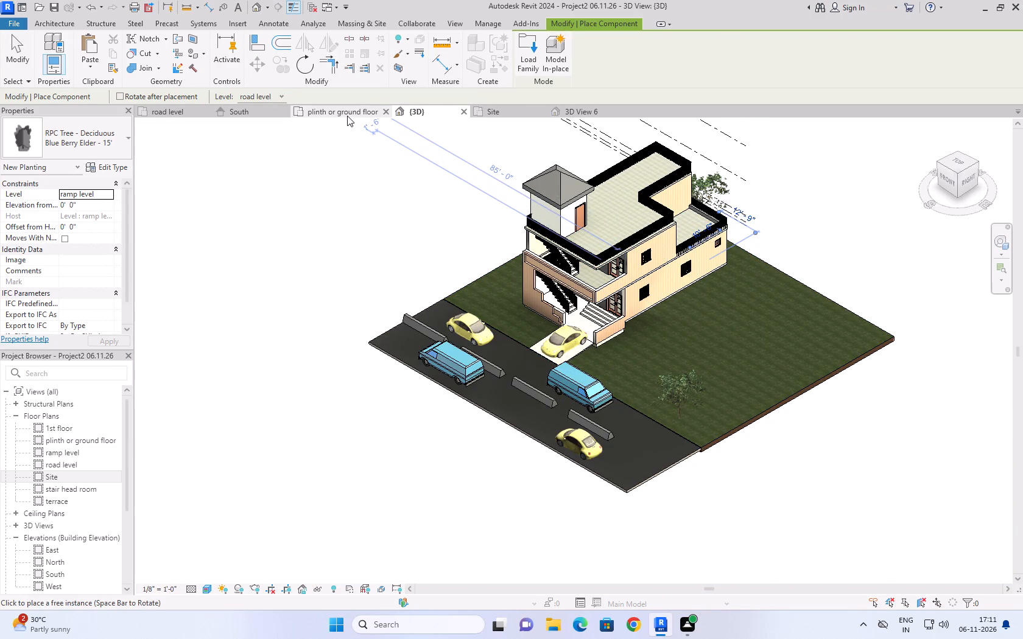
# Place three Blue Berry Elder - 15' trees over the rear terrace in the Site plan, two along its back edge and one by its outer side.
pyautogui.click(508, 106)
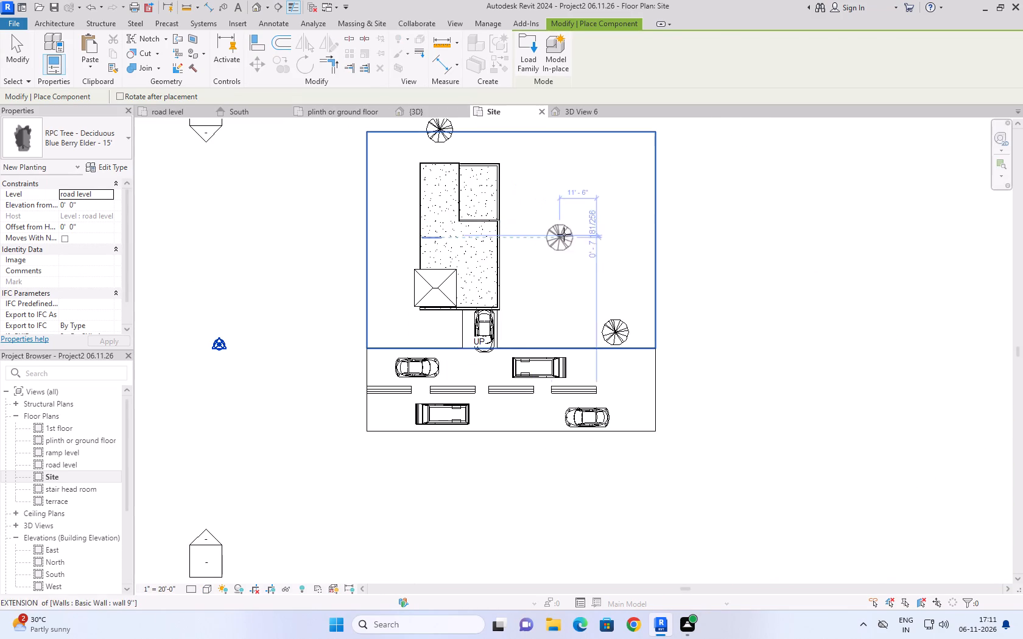
pyautogui.scroll(7, 485, 177)
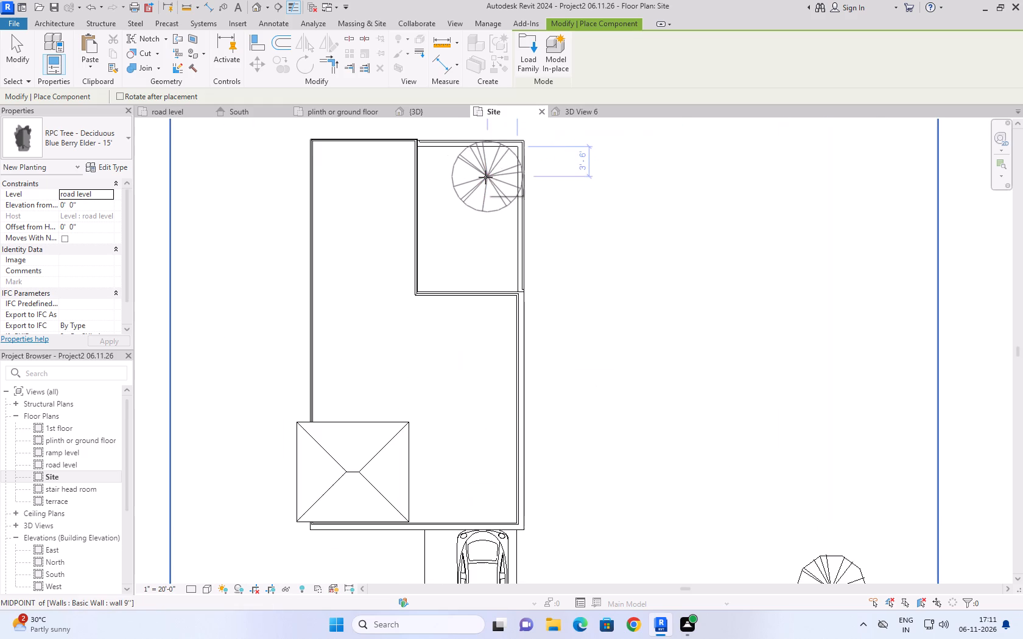
pyautogui.click(507, 156)
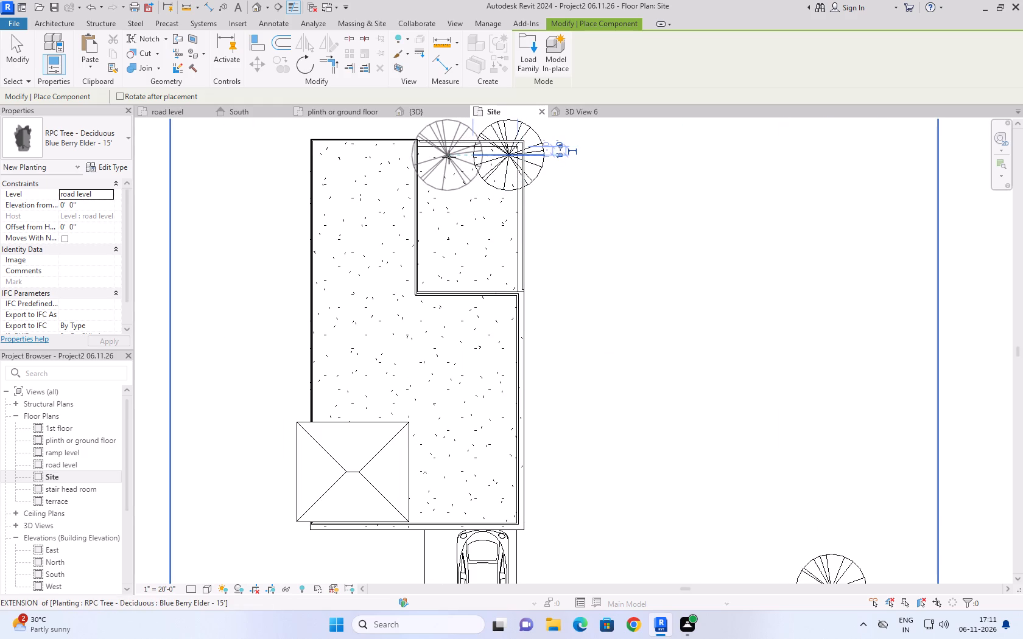
pyautogui.click(443, 157)
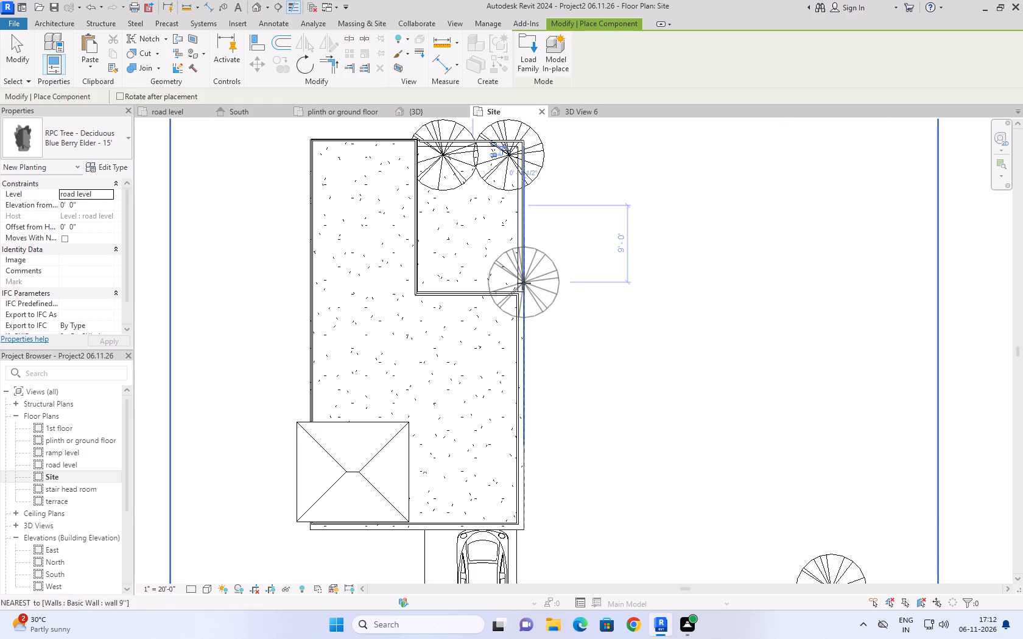
pyautogui.click(502, 248)
pyautogui.scroll(-5, 605, 203)
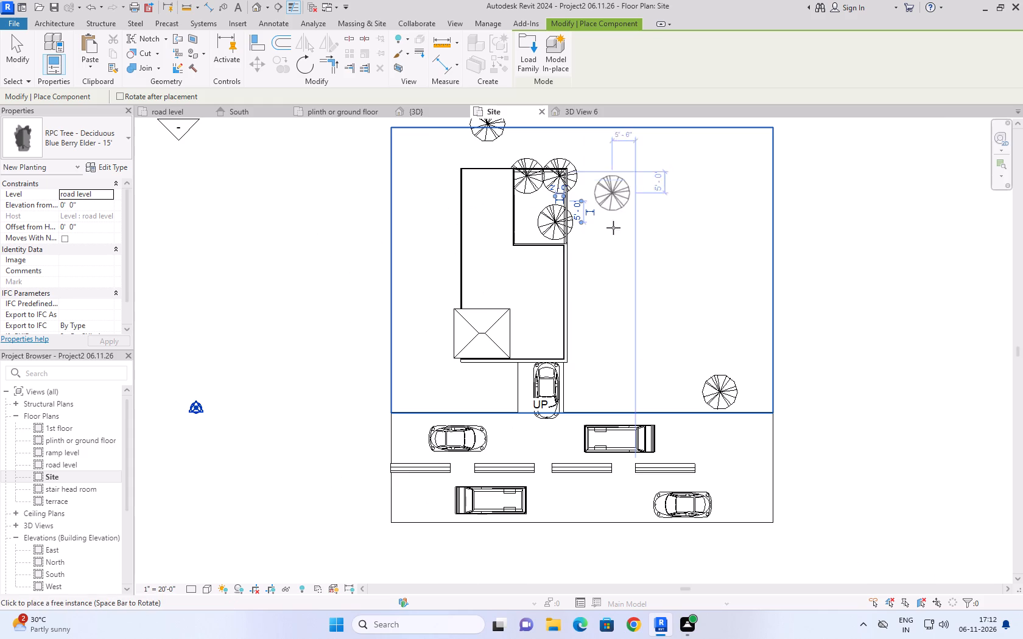
# Check the terrace trees in the 3D view, and delete the one at the terrace's outer back corner in the Site plan.
pyautogui.click(419, 110)
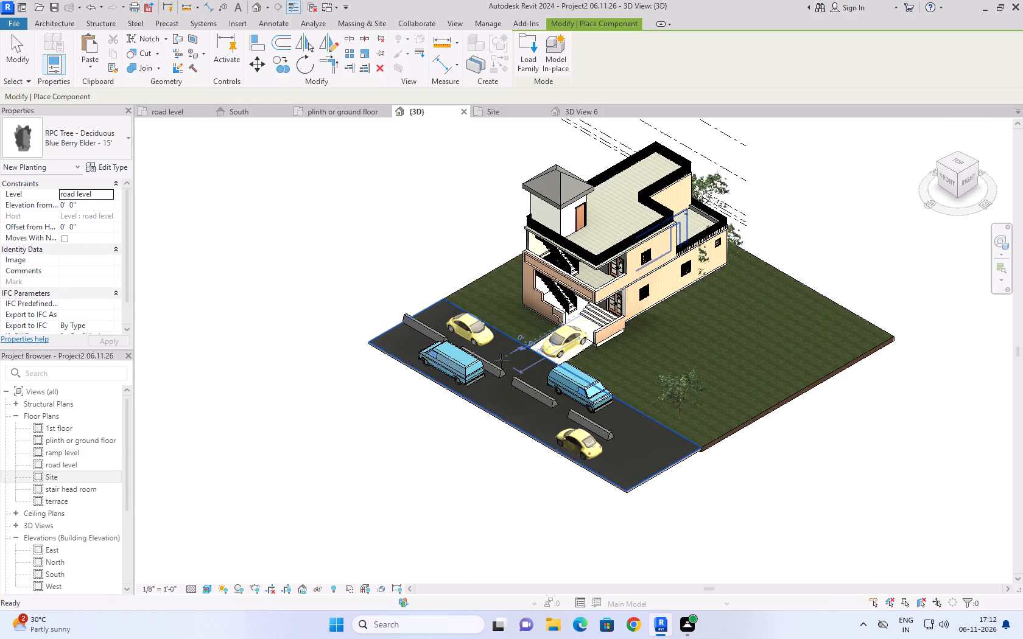
pyautogui.scroll(10, 790, 240)
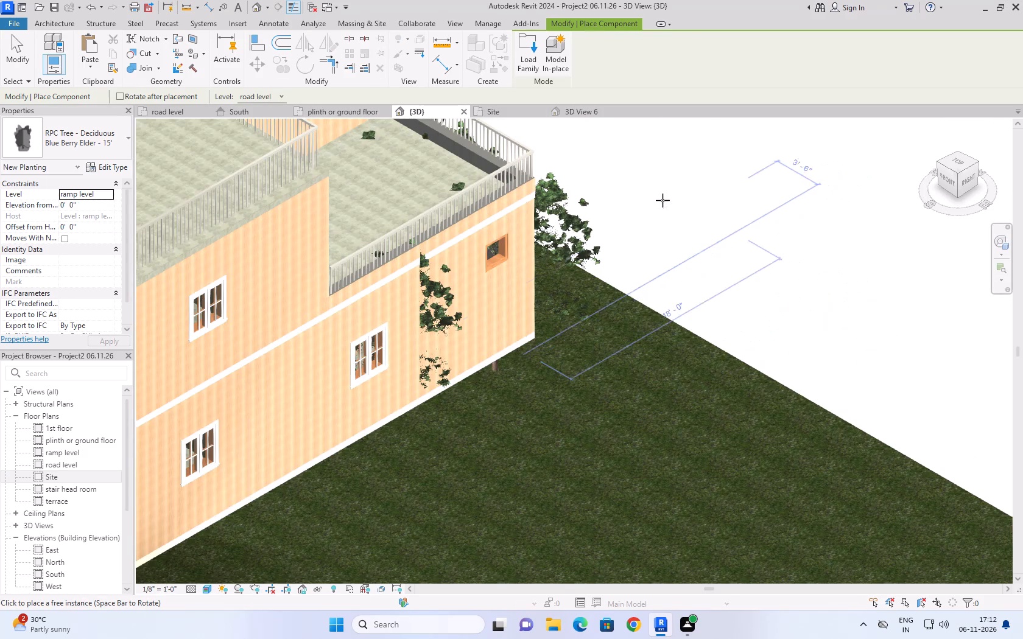
pyautogui.moveTo(661, 172); pyautogui.dragTo(576, 331, button='middle')
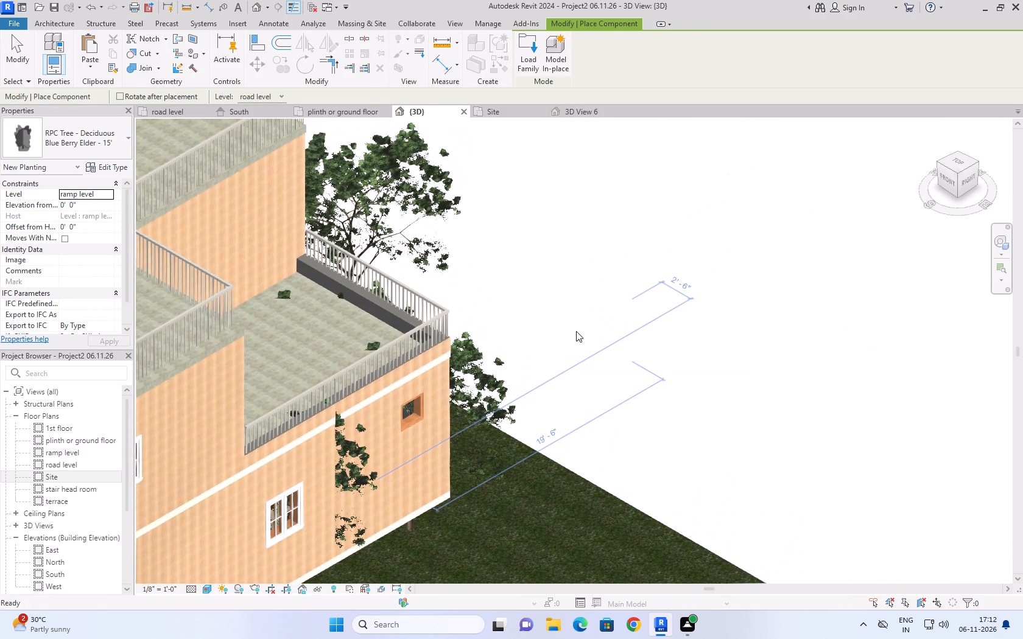
pyautogui.click(514, 114)
pyautogui.click(8, 57)
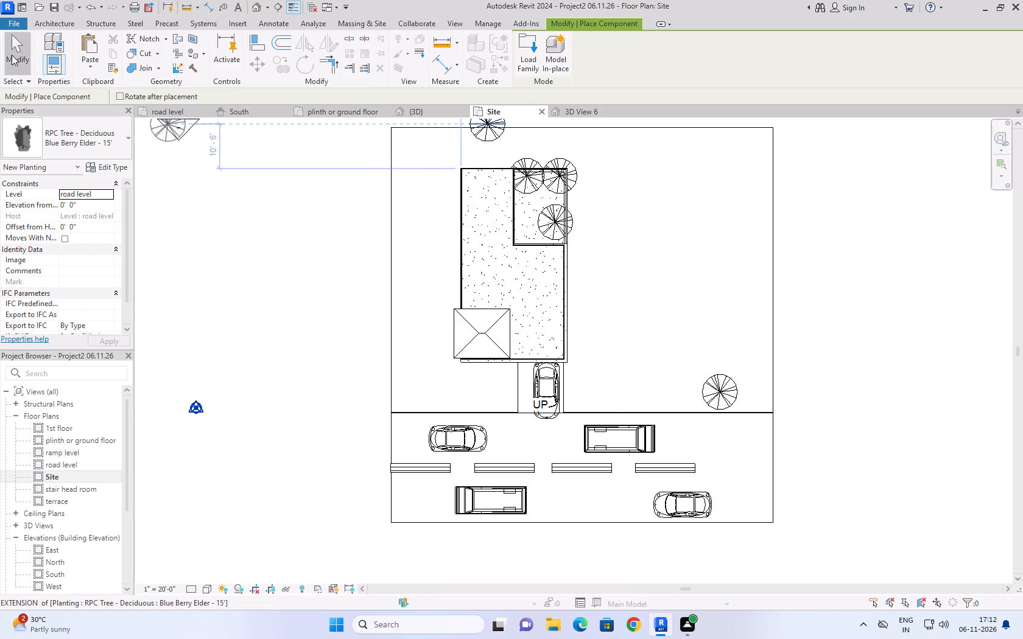
pyautogui.click(574, 167)
pyautogui.press('Delete')
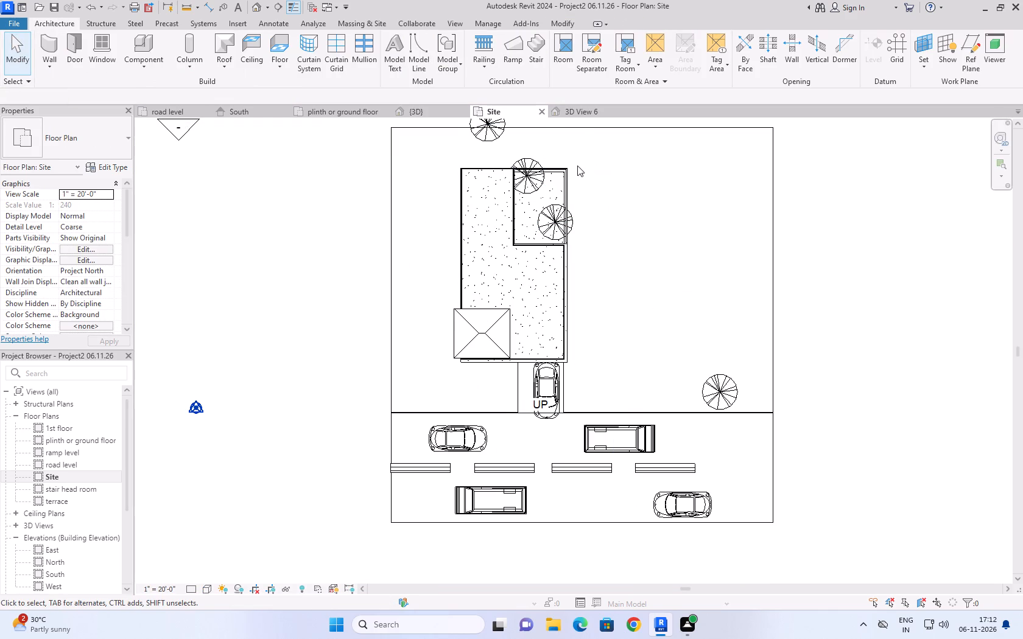
# Delete the two remaining Blue Berry Elder - 15' trees over the house's rear terrace in the Site plan.
pyautogui.click(557, 213)
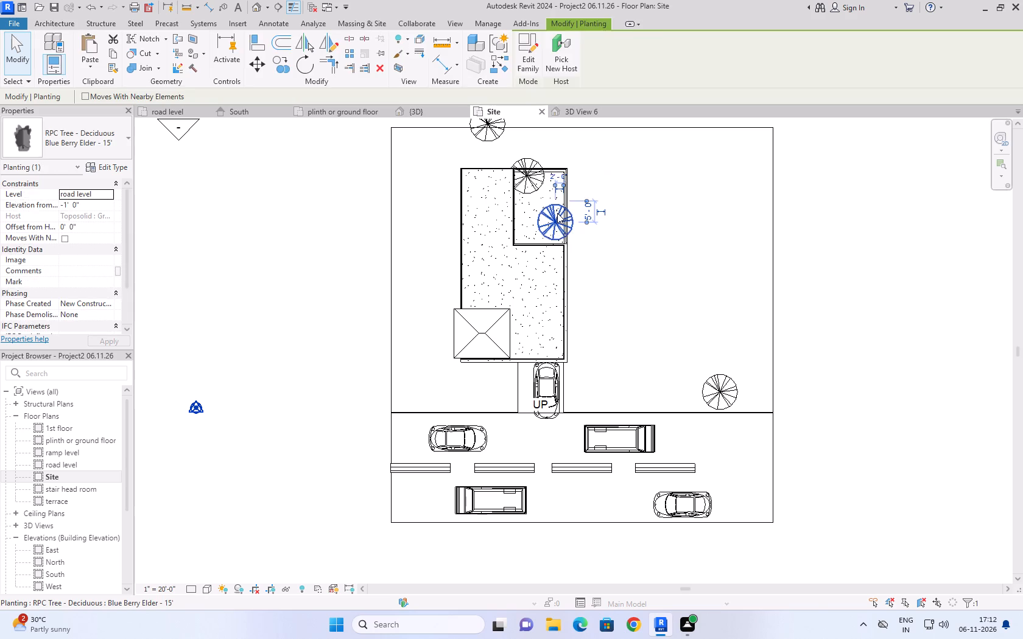
pyautogui.press('Delete')
pyautogui.click(531, 161)
pyautogui.press('Delete')
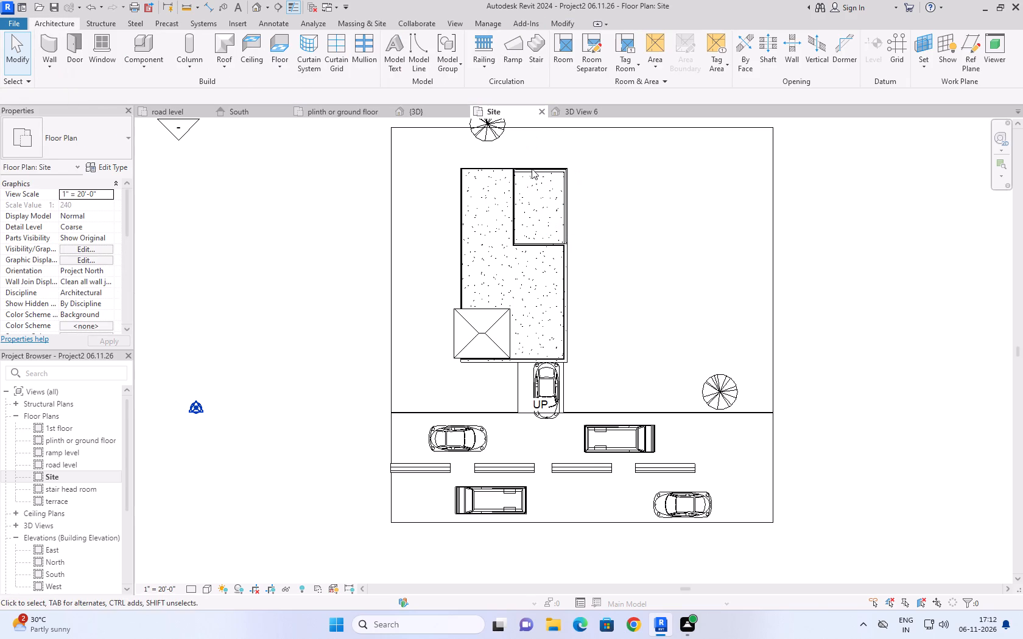
pyautogui.click(715, 377)
pyautogui.click(837, 294)
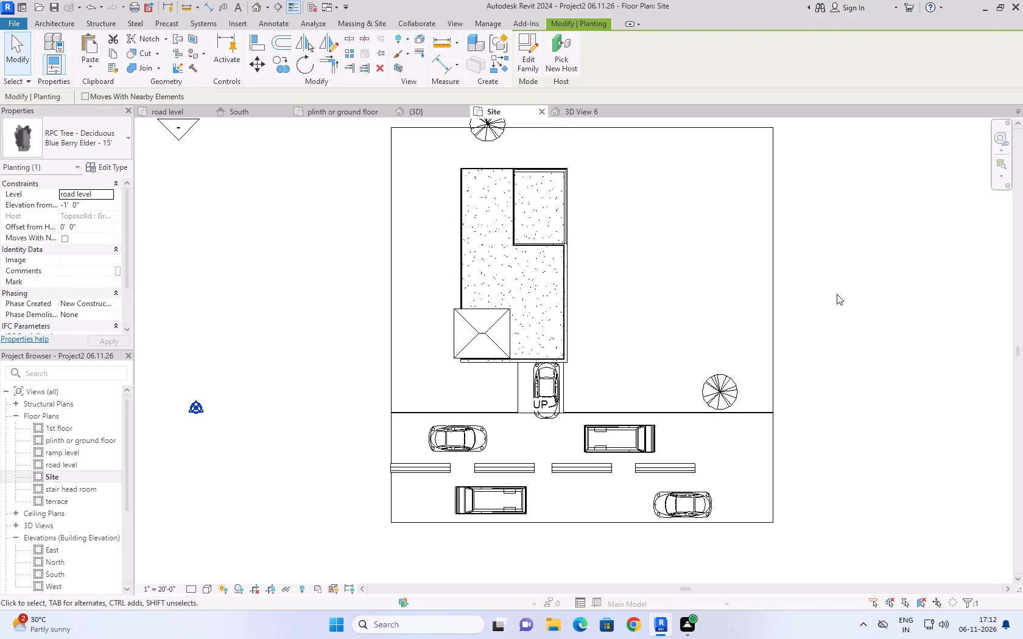
# Move the Blue Berry Elder - 15' tree from behind the house onto the lawn beside its back corner, roughly in line with the rear wall.
pyautogui.scroll(-2, 742, 422)
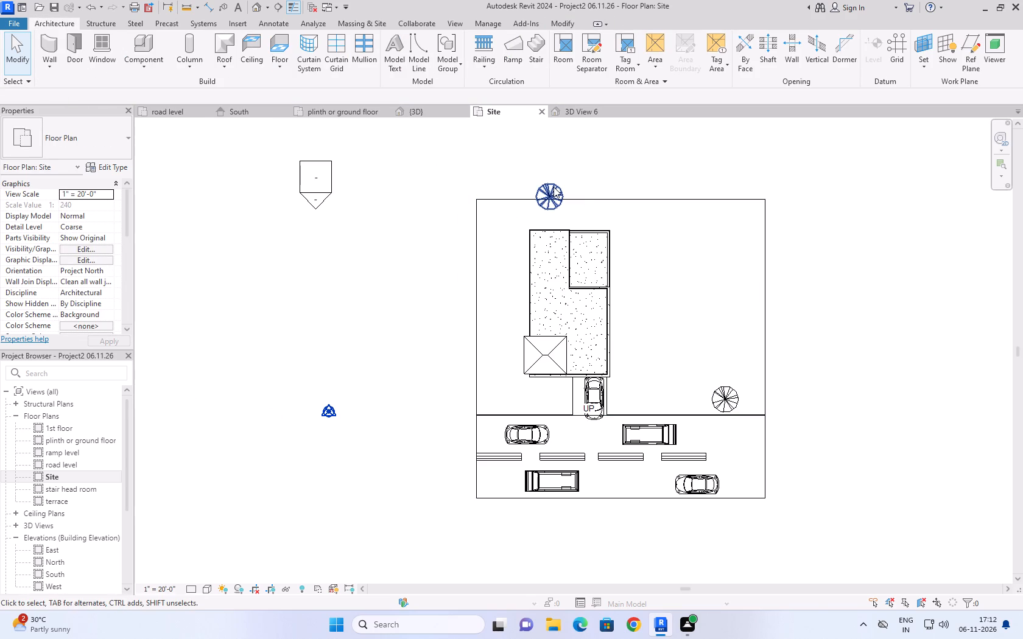
pyautogui.click(554, 187)
pyautogui.press('Down')
pyautogui.press('Down')
pyautogui.press('Down')
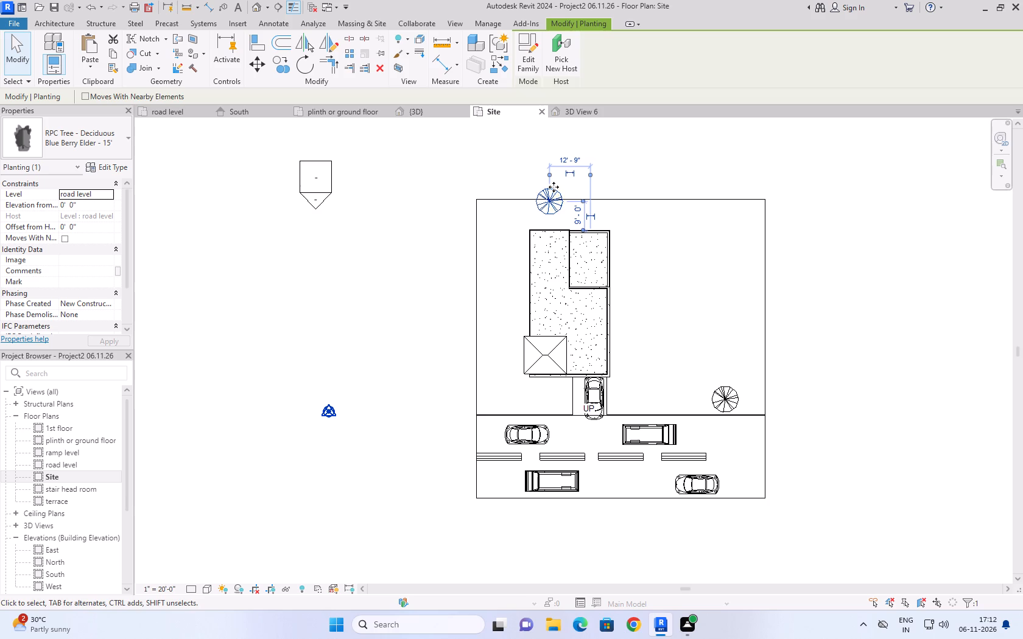
pyautogui.press('Left')
pyautogui.press('Right')
pyautogui.press('Left')
pyautogui.press('Left')
pyautogui.press('Left')
pyautogui.press('Right')
pyautogui.press('Right')
pyautogui.press('Right')
pyautogui.press('Right')
pyautogui.press('Right')
pyautogui.press('Right')
pyautogui.press('Right')
pyautogui.press('Right')
pyautogui.press('Right')
pyautogui.press('Right')
pyautogui.press('Right')
pyautogui.press('Right')
pyautogui.press('Right')
pyautogui.press('Right')
pyautogui.press('Right')
pyautogui.press('Right')
pyautogui.press('Right')
pyautogui.press('Right')
pyautogui.press('Right')
pyautogui.press('Right')
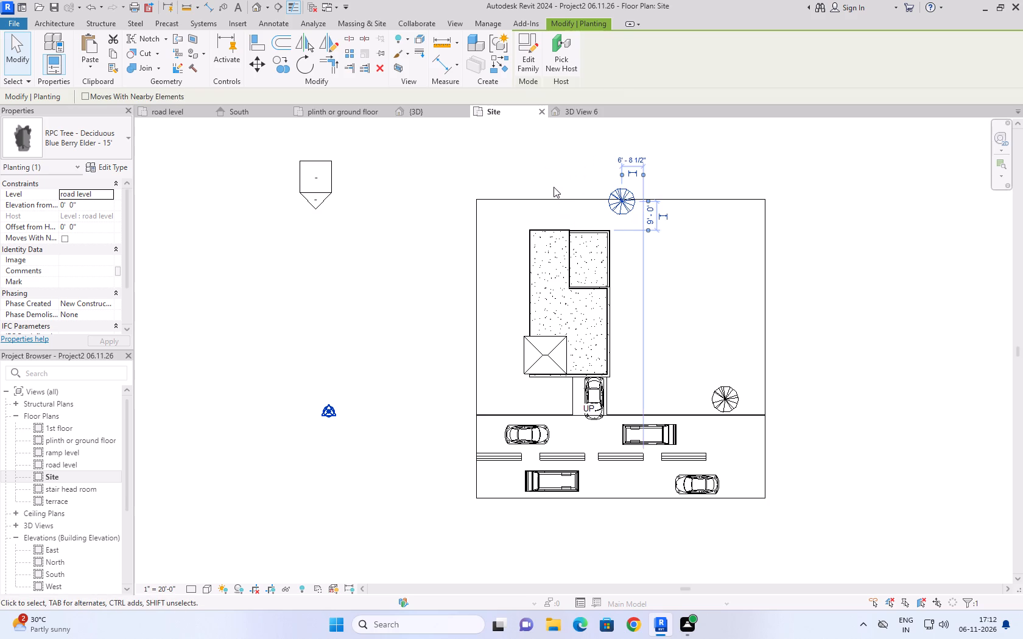
pyautogui.press('Down')
pyautogui.press('Right')
pyautogui.press('Right')
pyautogui.press('Right')
pyautogui.press('Right')
pyautogui.press('Right')
pyautogui.press('Right')
pyautogui.press('Right')
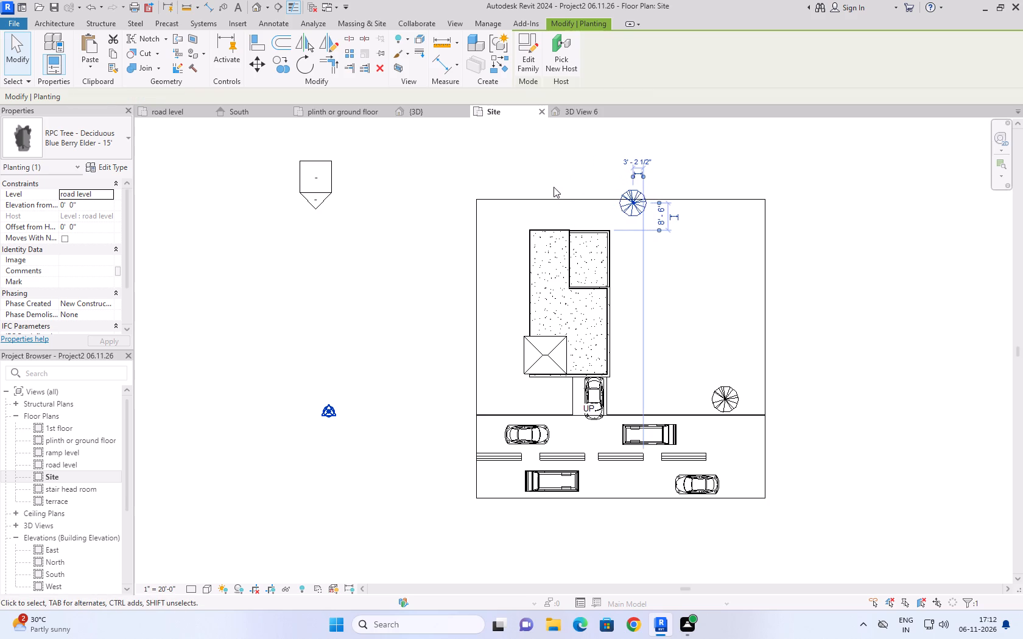
pyautogui.press('Right')
pyautogui.press('Right')
pyautogui.press('Right')
pyautogui.press('Down')
pyautogui.press('Down')
pyautogui.press('Down')
pyautogui.press('Down')
pyautogui.press('Down')
pyautogui.press('Down')
pyautogui.press('Left')
pyautogui.press('Right')
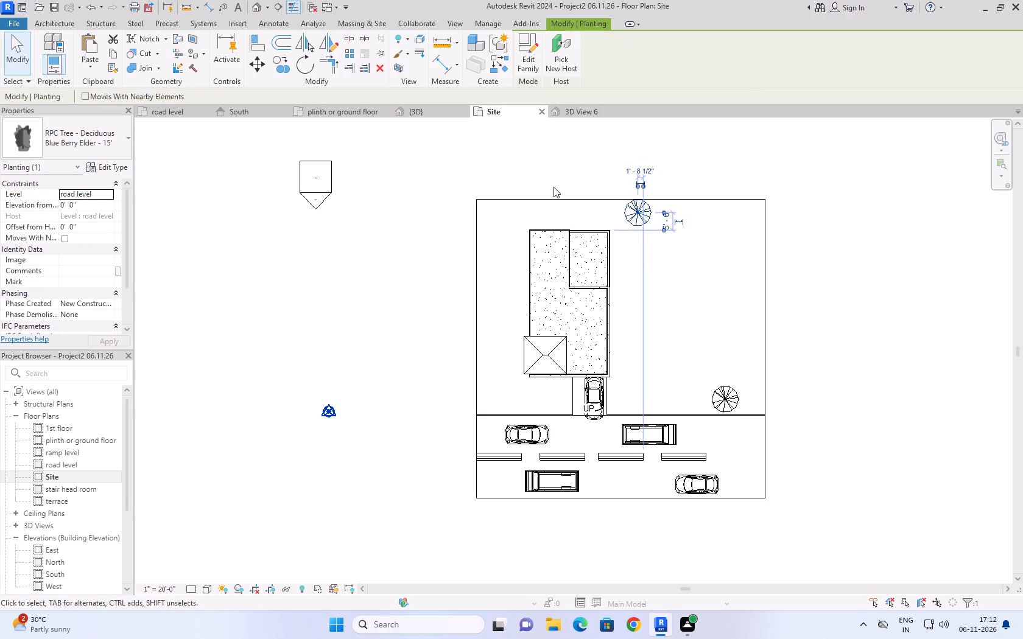
pyautogui.press('Down')
pyautogui.press('Left')
pyautogui.press('Down')
pyautogui.press('Down')
pyautogui.press('Down')
pyautogui.press('Down')
pyautogui.press('Down')
pyautogui.press('Left')
pyautogui.press('Right')
pyautogui.press('Down')
pyautogui.press('Down')
pyautogui.press('Left')
pyautogui.press('Right')
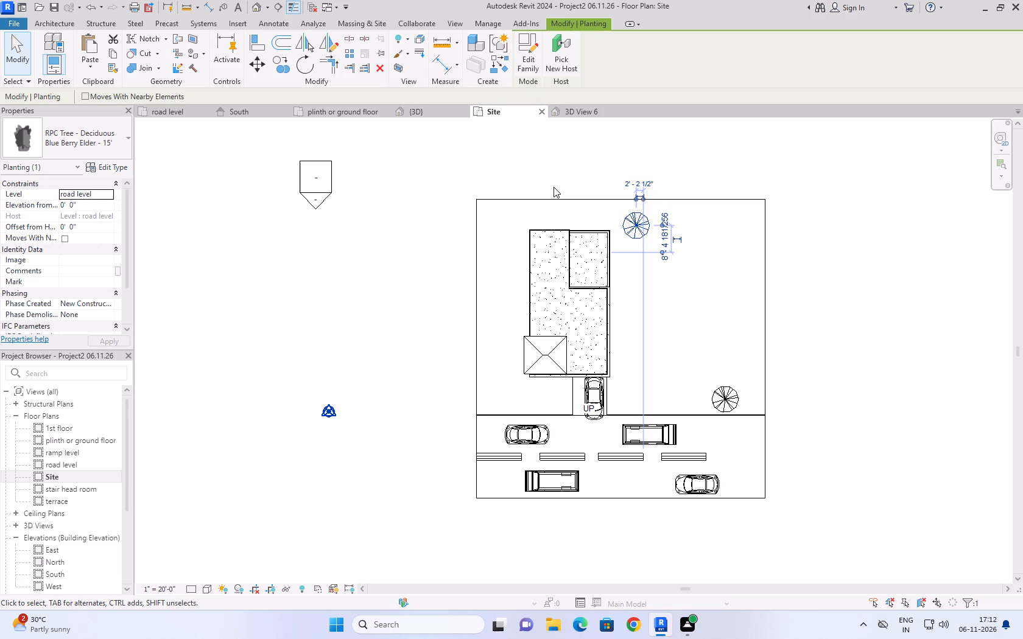
pyautogui.press('Down')
pyautogui.press('Left')
pyautogui.press('Down')
pyautogui.press('Down')
pyautogui.press('Down')
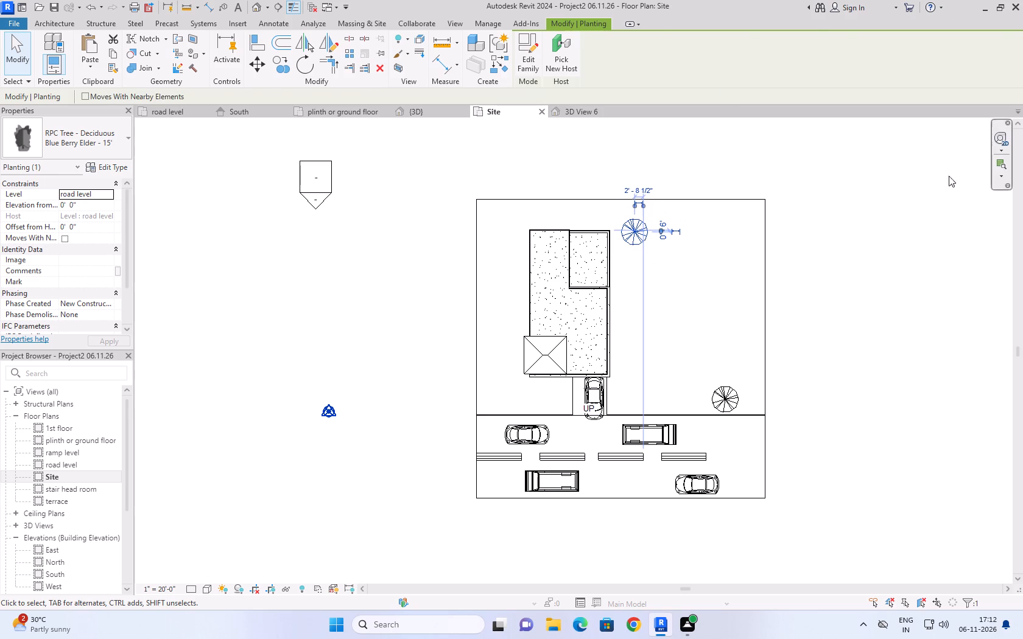
pyautogui.click(927, 197)
# Check the moved tree's position in the plinth or ground floor plan.
pyautogui.click(430, 116)
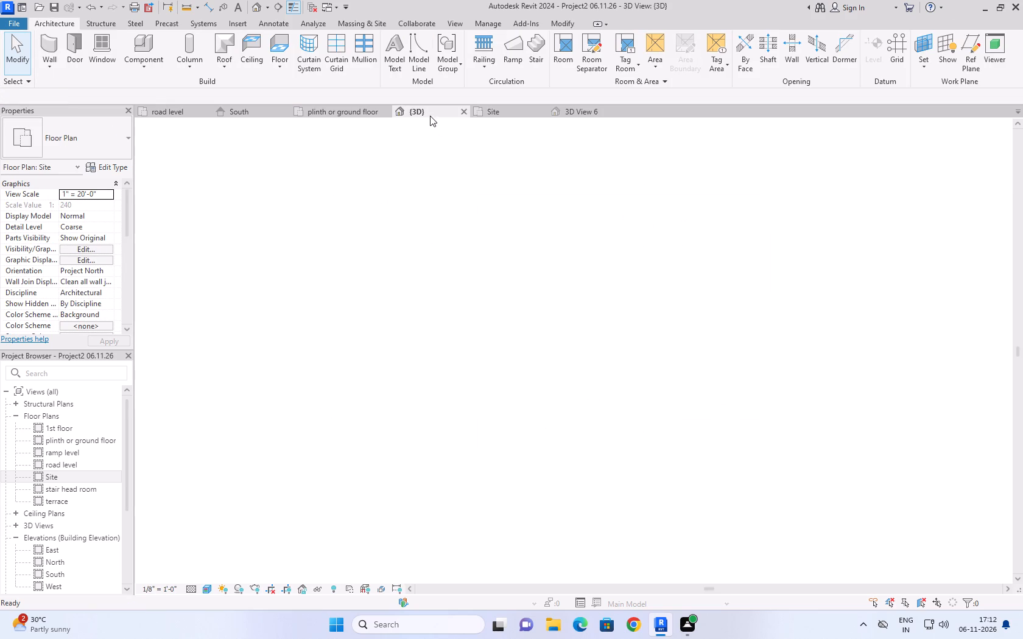
pyautogui.click(354, 113)
pyautogui.click(837, 255)
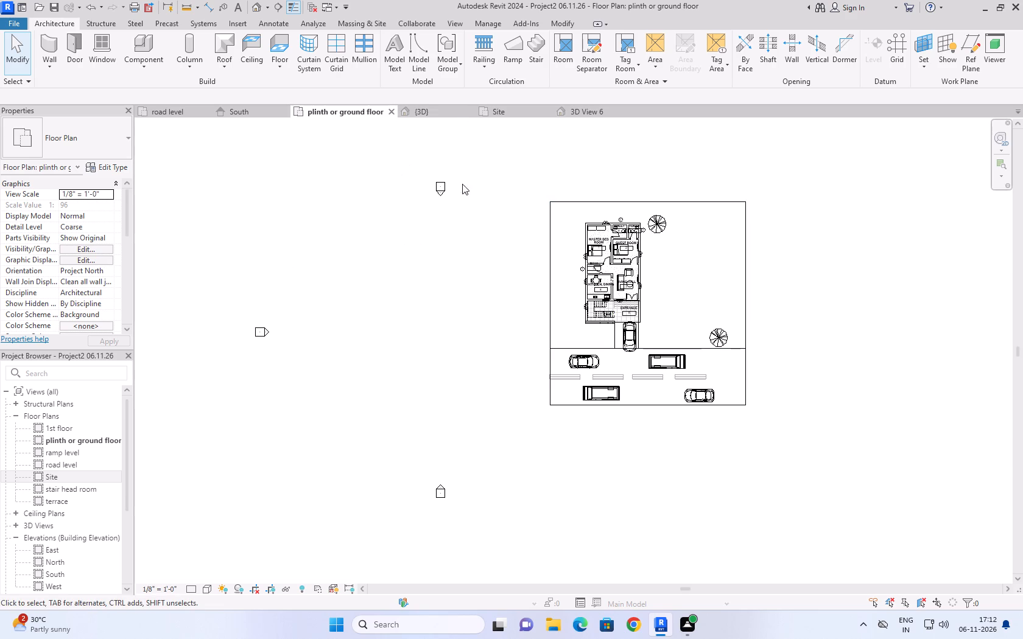
pyautogui.click(401, 196)
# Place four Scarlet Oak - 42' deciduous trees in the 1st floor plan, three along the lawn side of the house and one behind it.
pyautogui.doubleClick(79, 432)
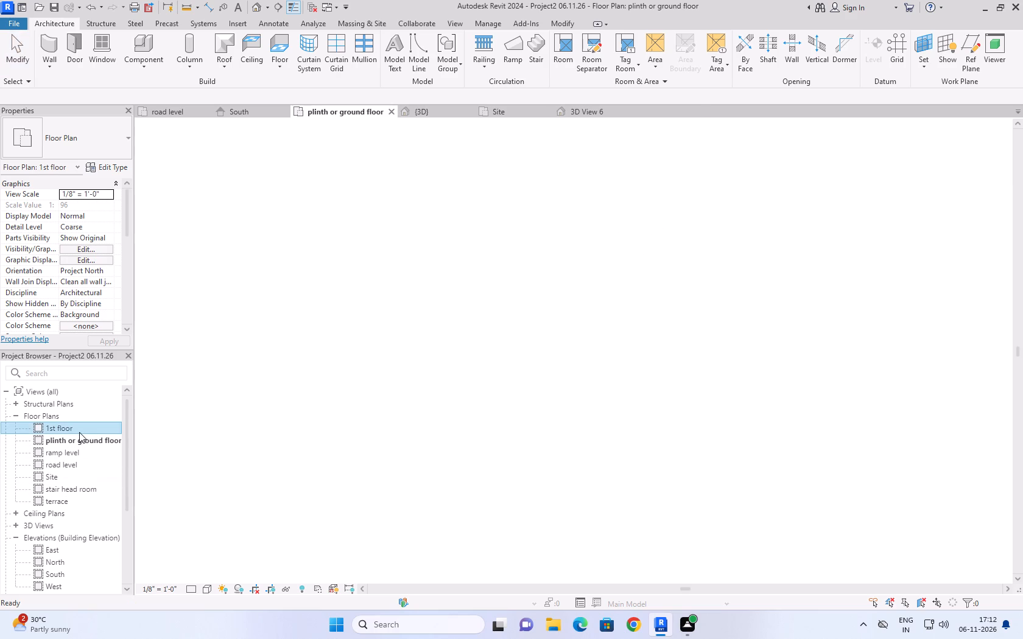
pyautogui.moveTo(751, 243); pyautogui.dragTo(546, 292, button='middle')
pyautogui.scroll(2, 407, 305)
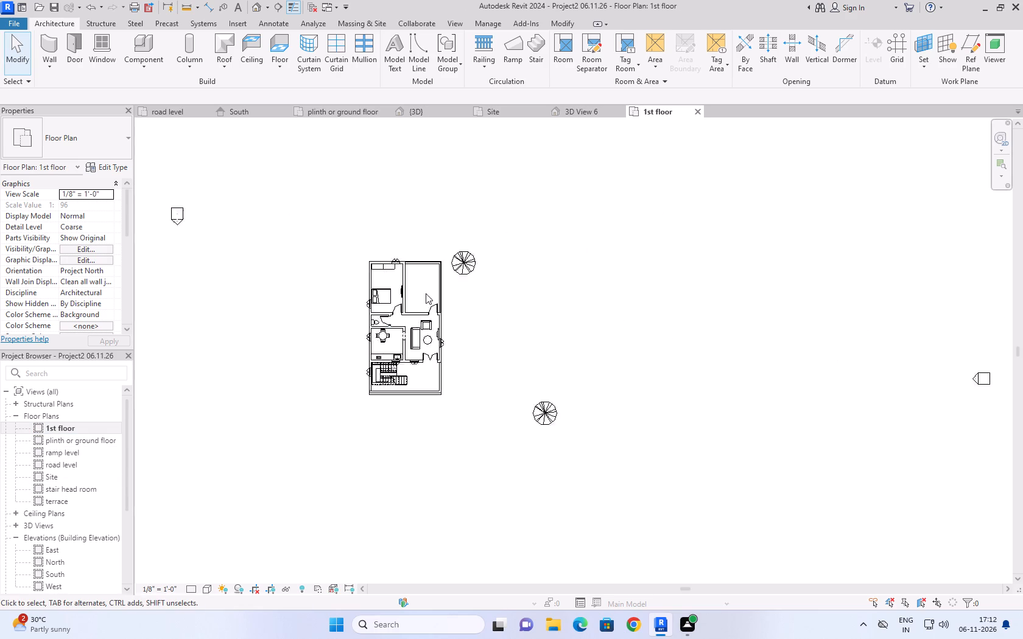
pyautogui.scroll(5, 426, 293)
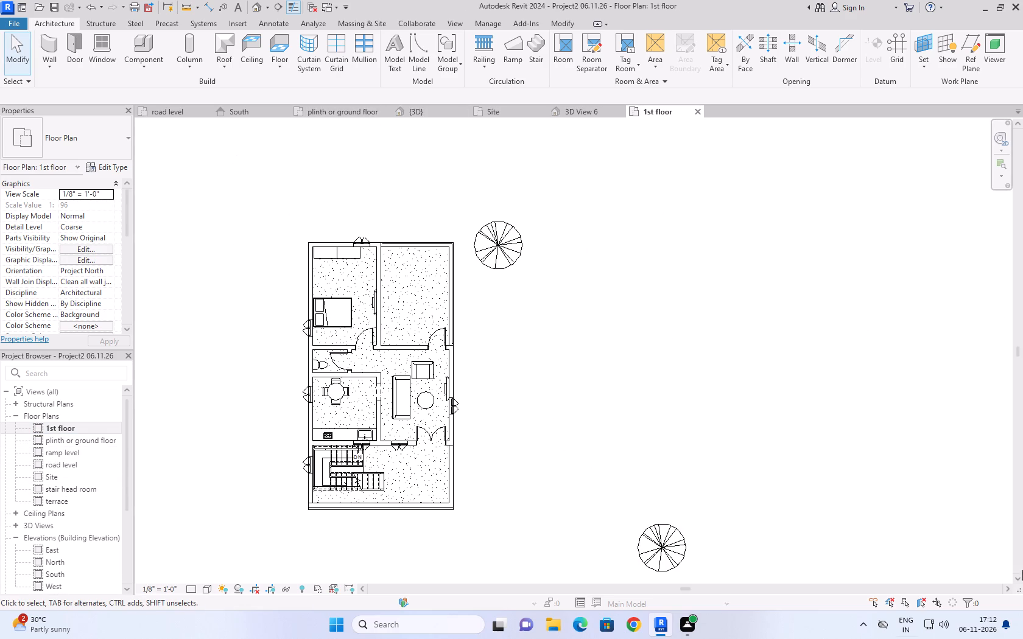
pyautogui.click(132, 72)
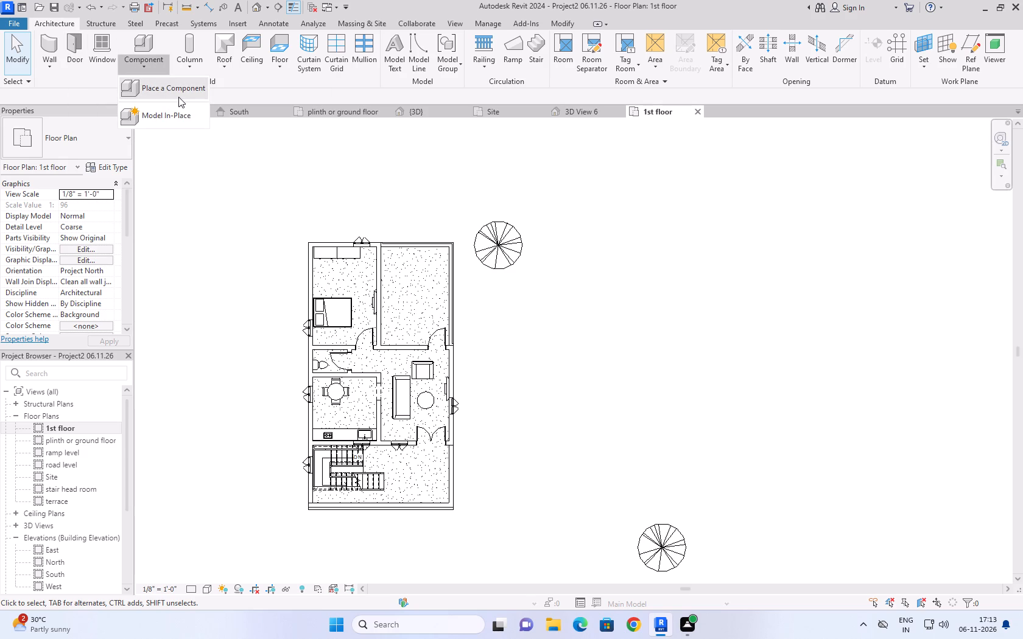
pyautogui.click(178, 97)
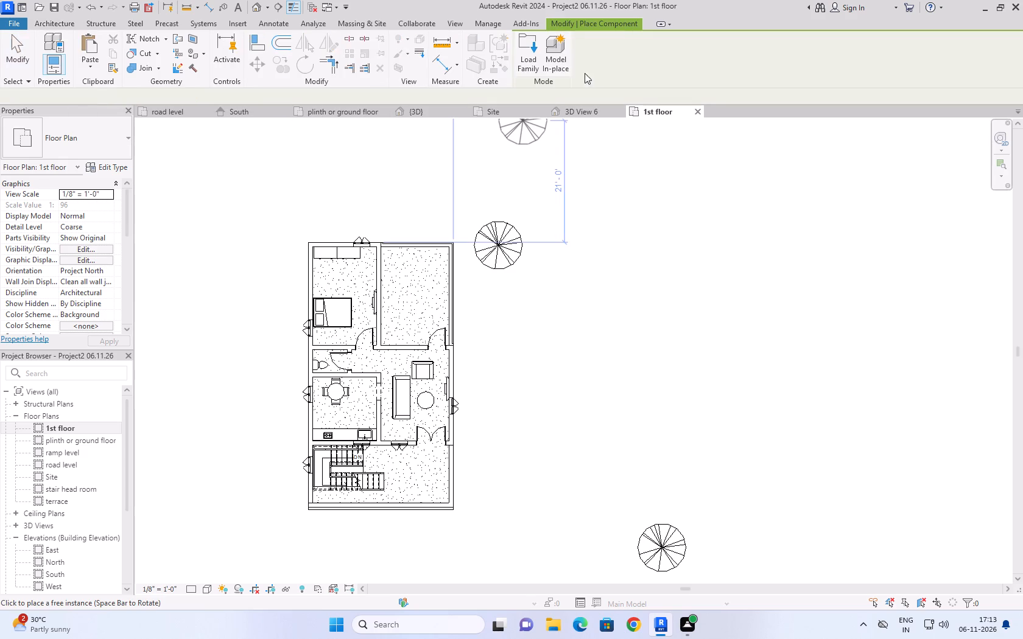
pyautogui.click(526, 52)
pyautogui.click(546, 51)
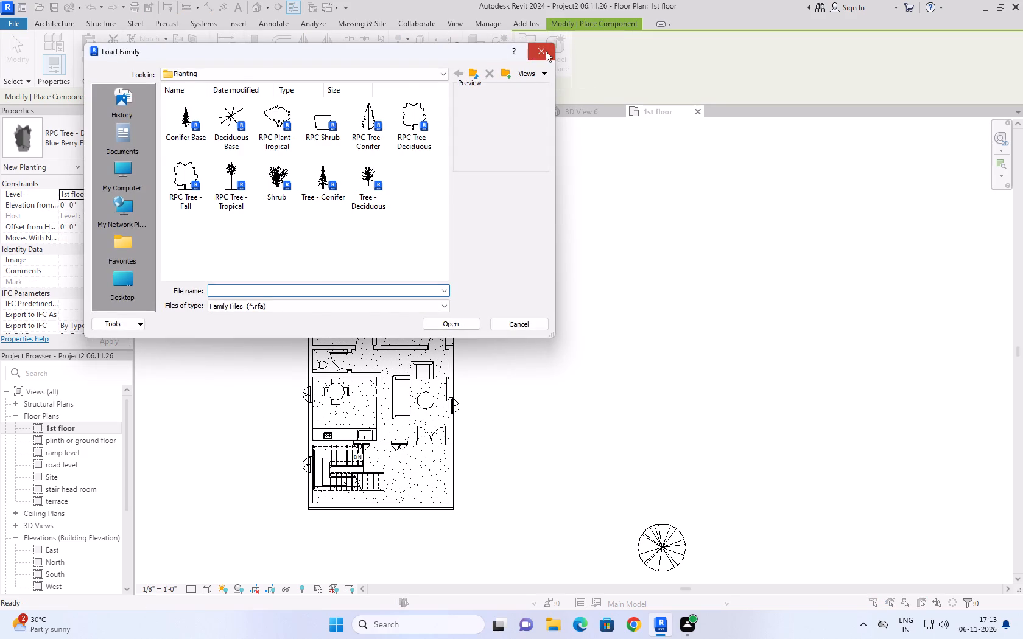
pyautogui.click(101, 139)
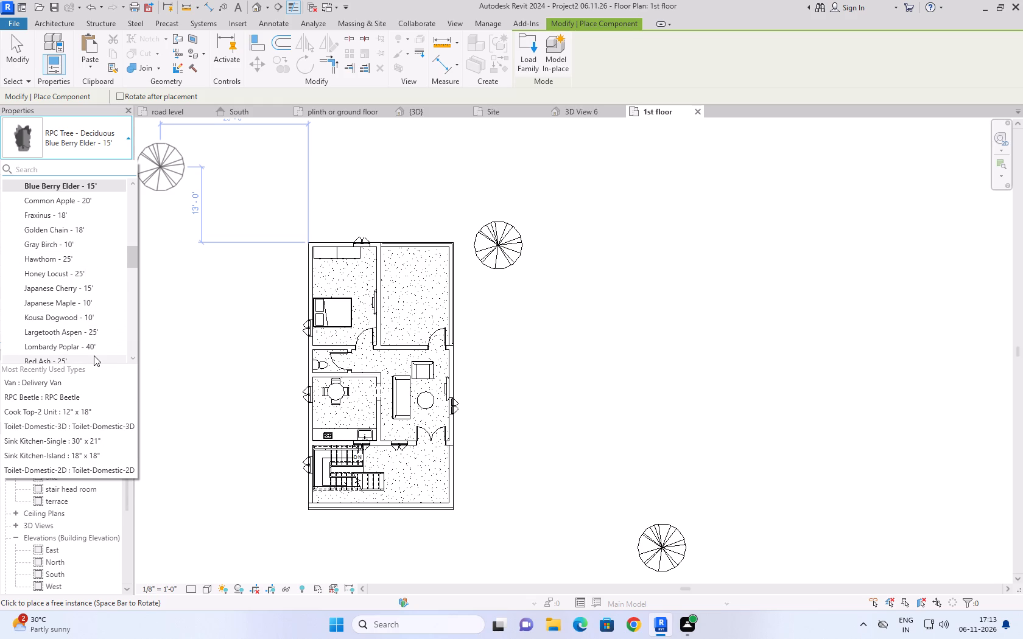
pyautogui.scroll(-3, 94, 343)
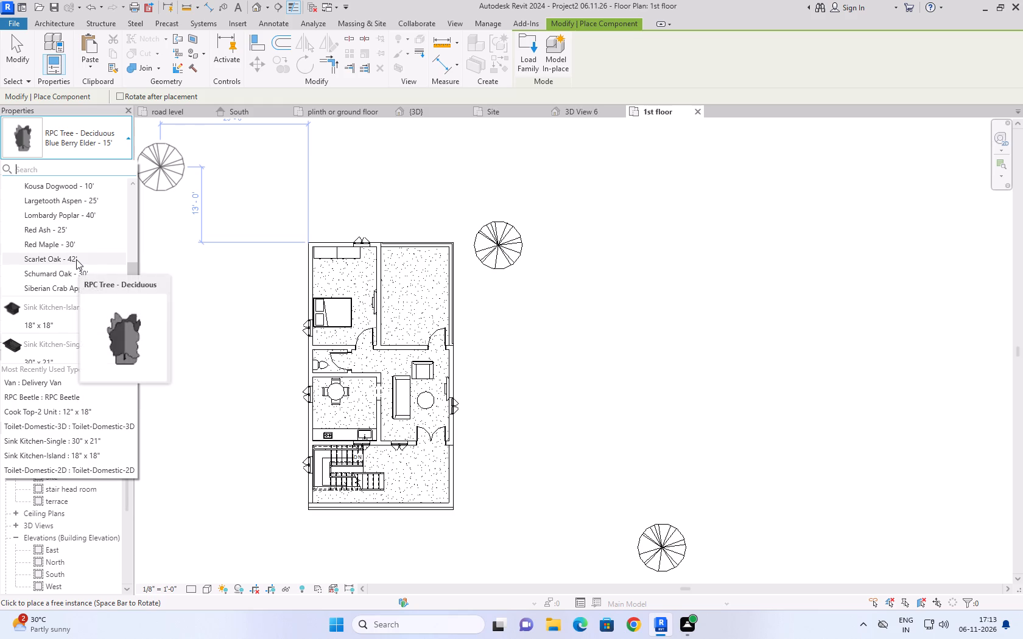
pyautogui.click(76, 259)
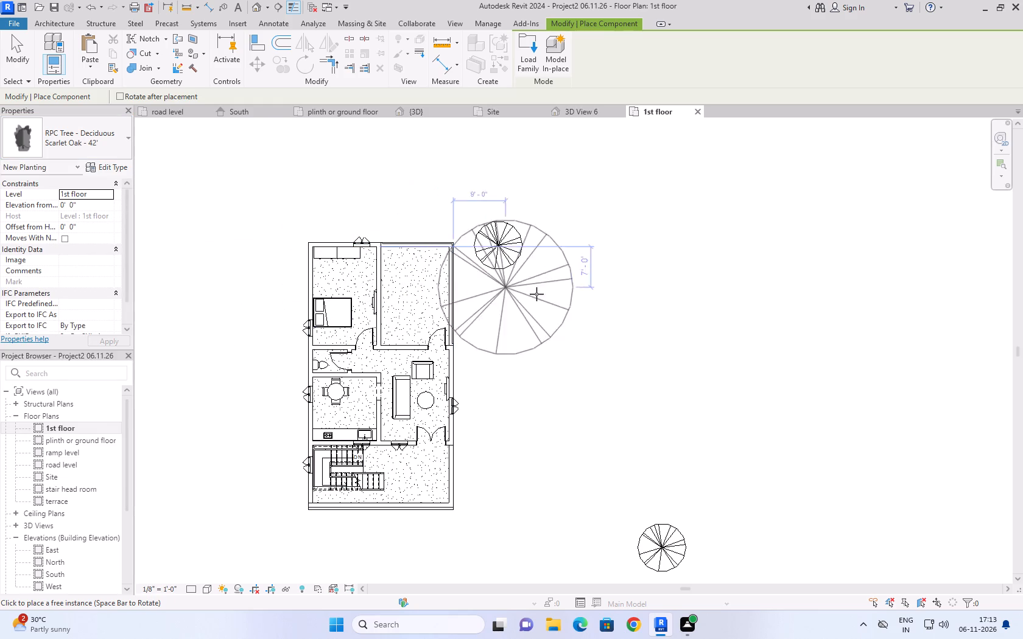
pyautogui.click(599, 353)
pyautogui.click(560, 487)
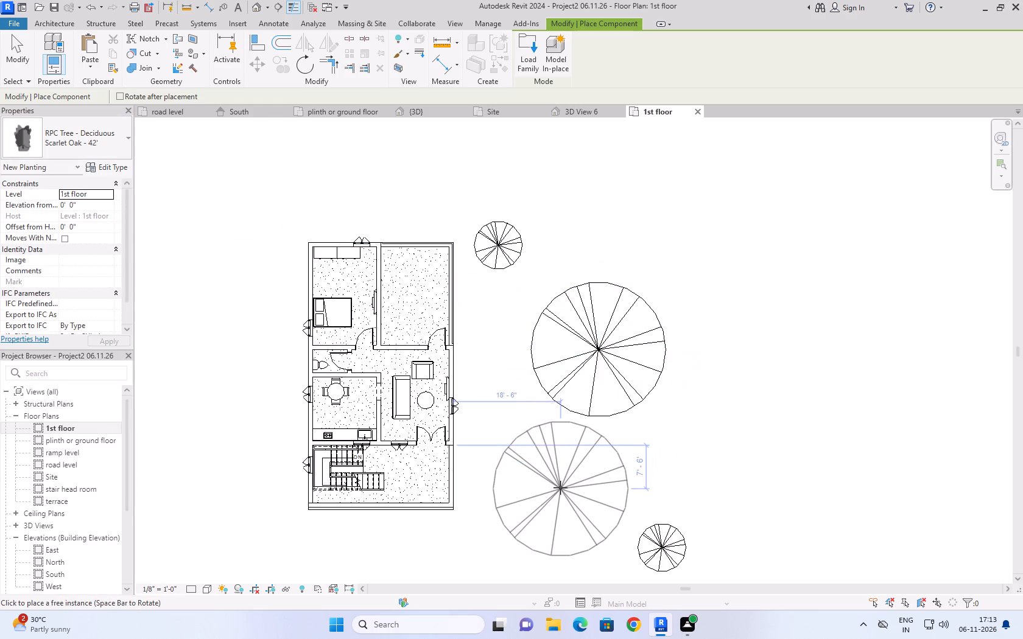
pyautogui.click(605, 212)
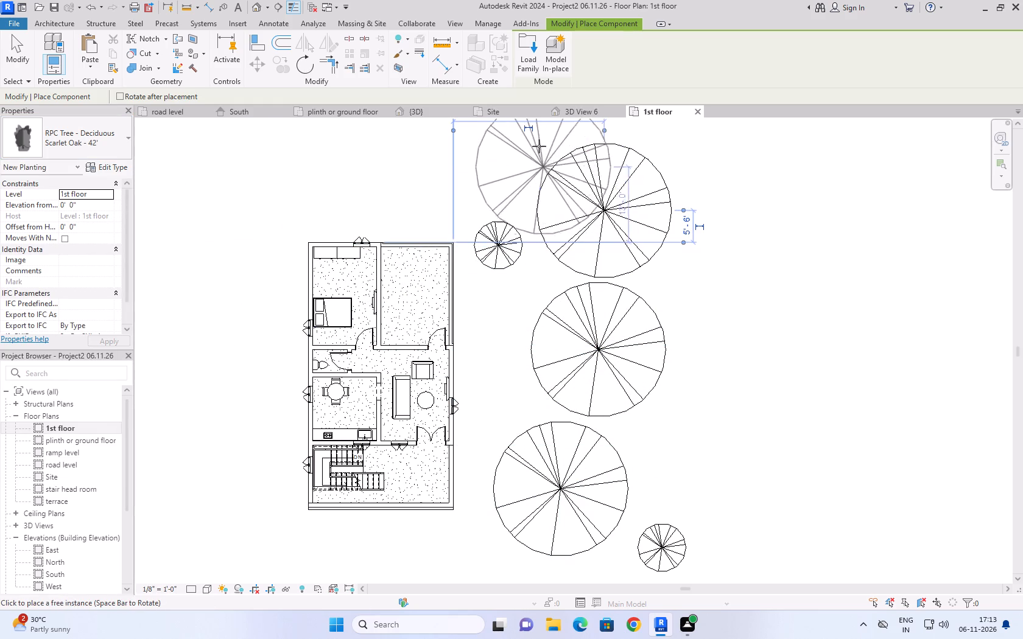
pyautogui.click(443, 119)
# Examine the size and placement of the Scarlet Oak trees around the house in the 3D view.
pyautogui.click(441, 113)
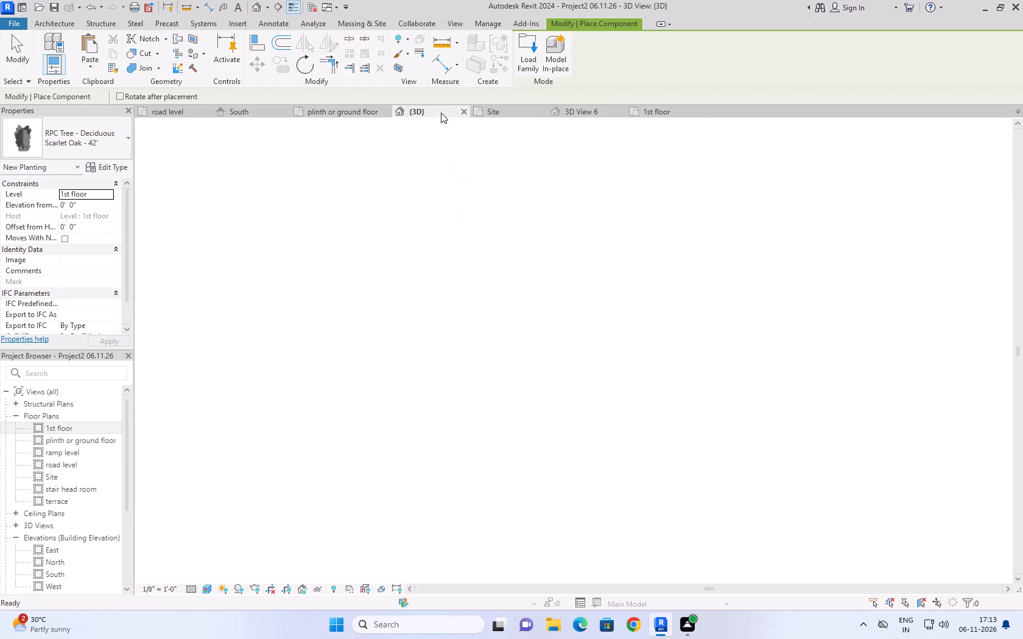
pyautogui.scroll(-6, 455, 319)
pyautogui.scroll(-1, 451, 220)
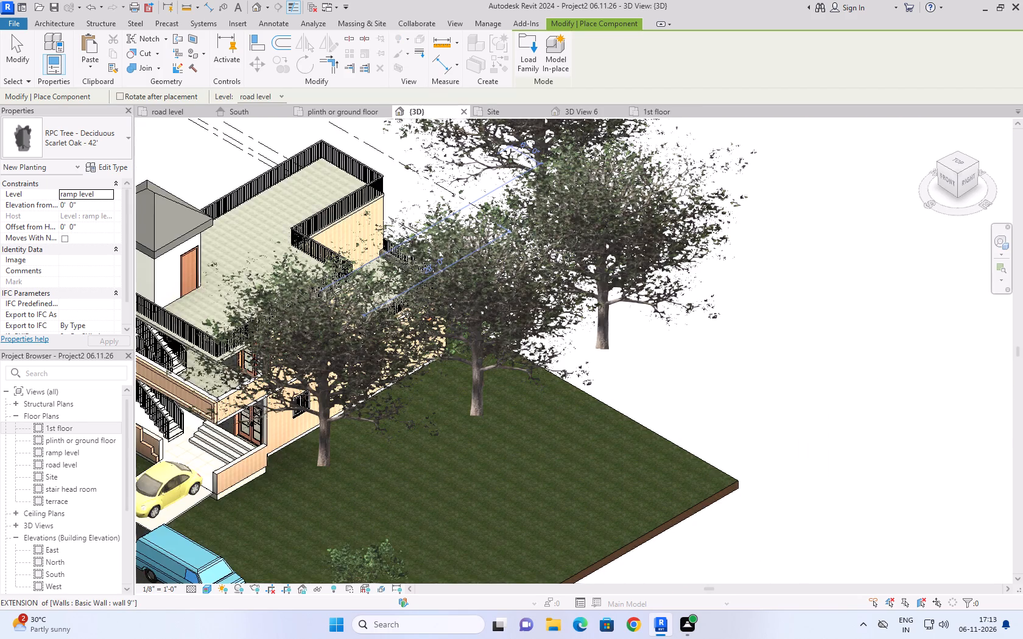
pyautogui.scroll(-3, 509, 312)
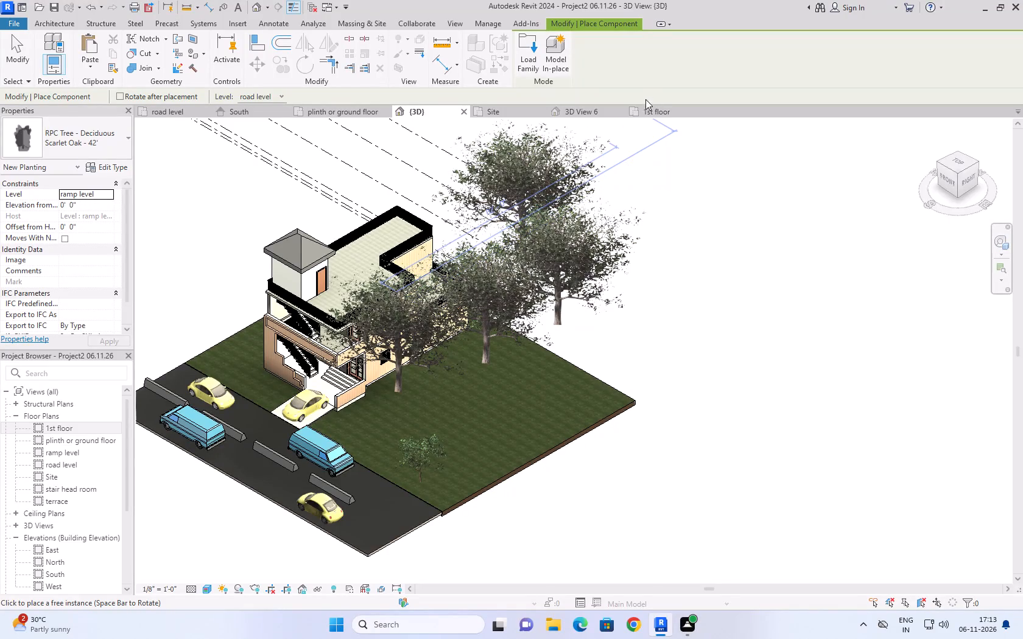
# Delete all four Scarlet Oak - 42' trees around the house in the 1st floor plan.
pyautogui.click(659, 108)
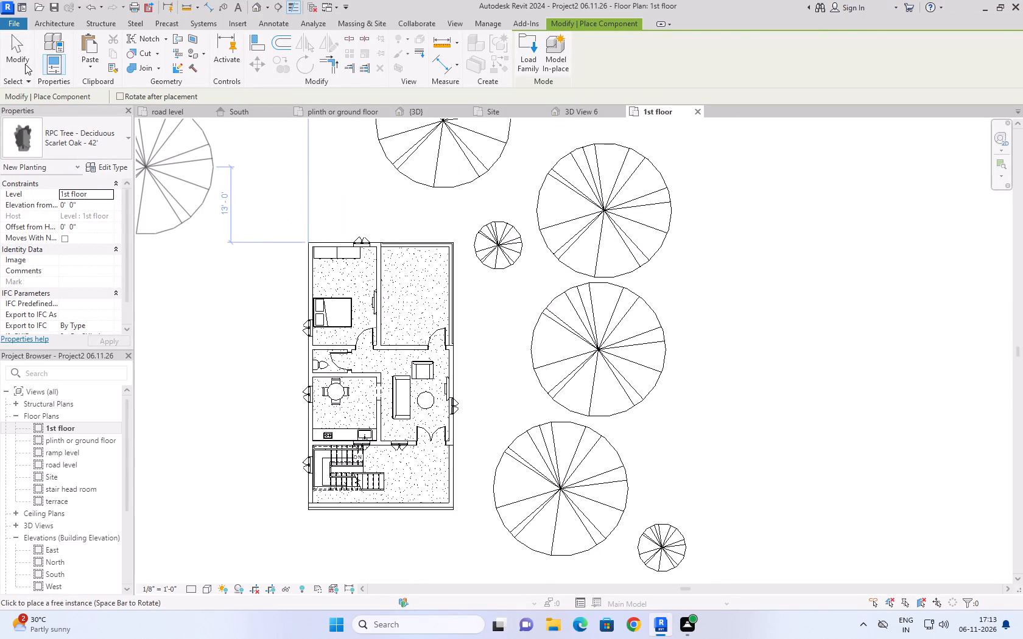
pyautogui.click(24, 58)
pyautogui.click(666, 193)
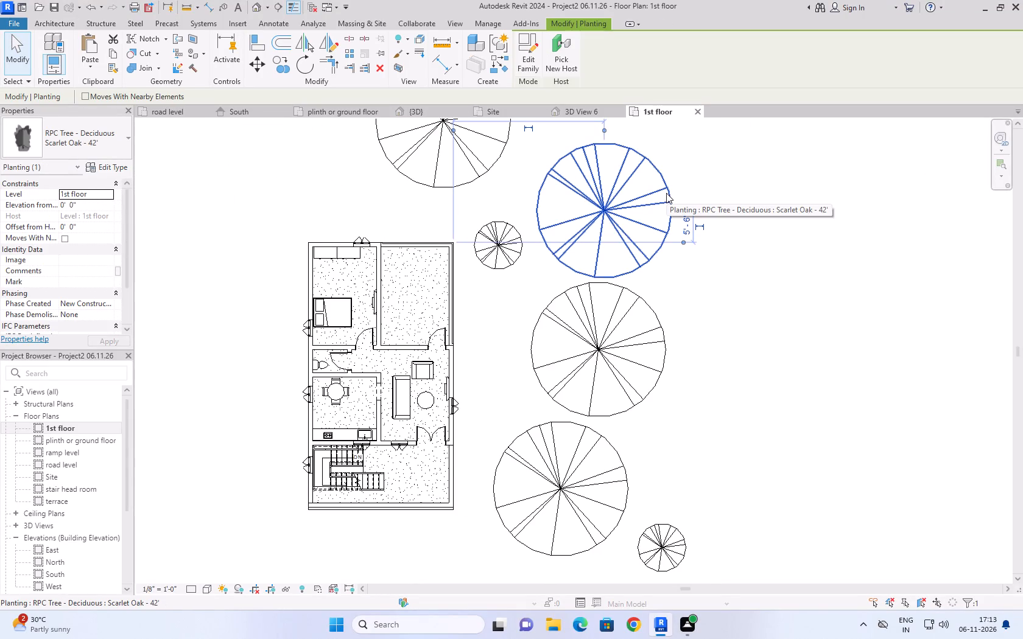
pyautogui.press('Delete')
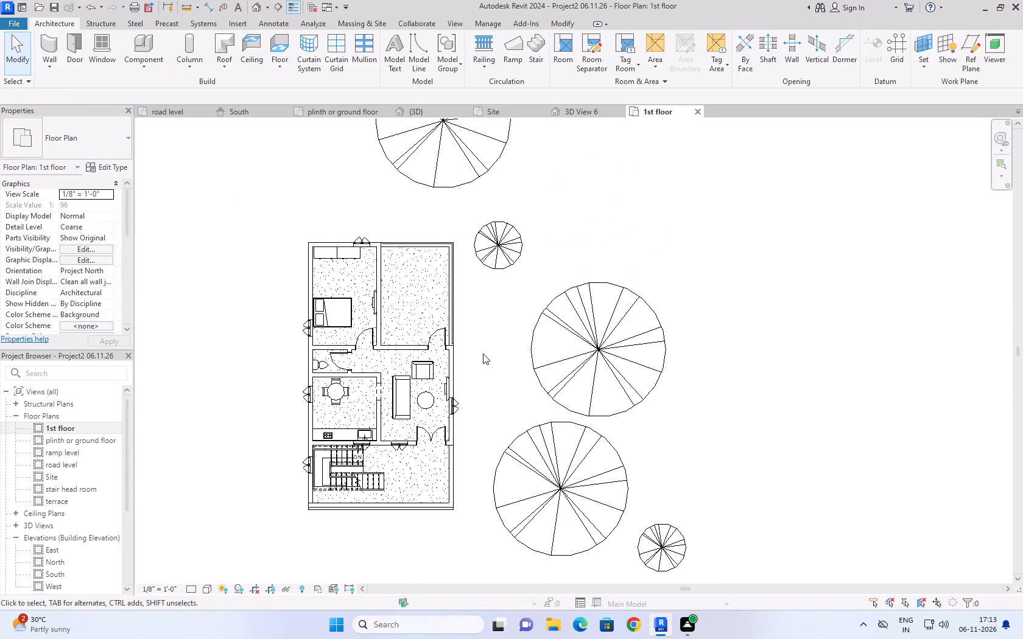
pyautogui.click(645, 306)
pyautogui.rightClick(645, 306)
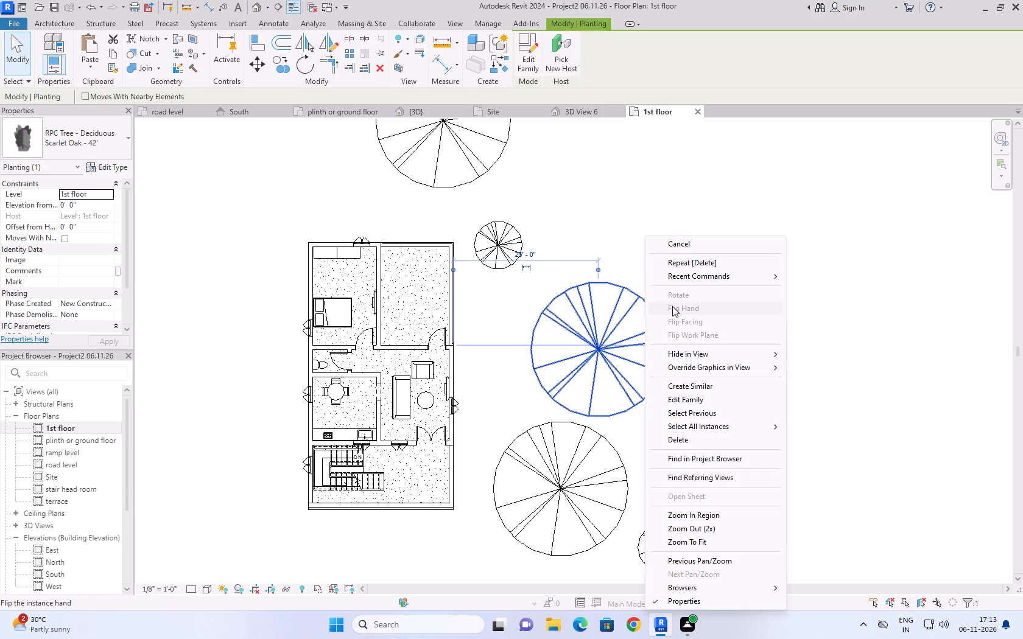
pyautogui.click(691, 267)
pyautogui.rightClick(613, 444)
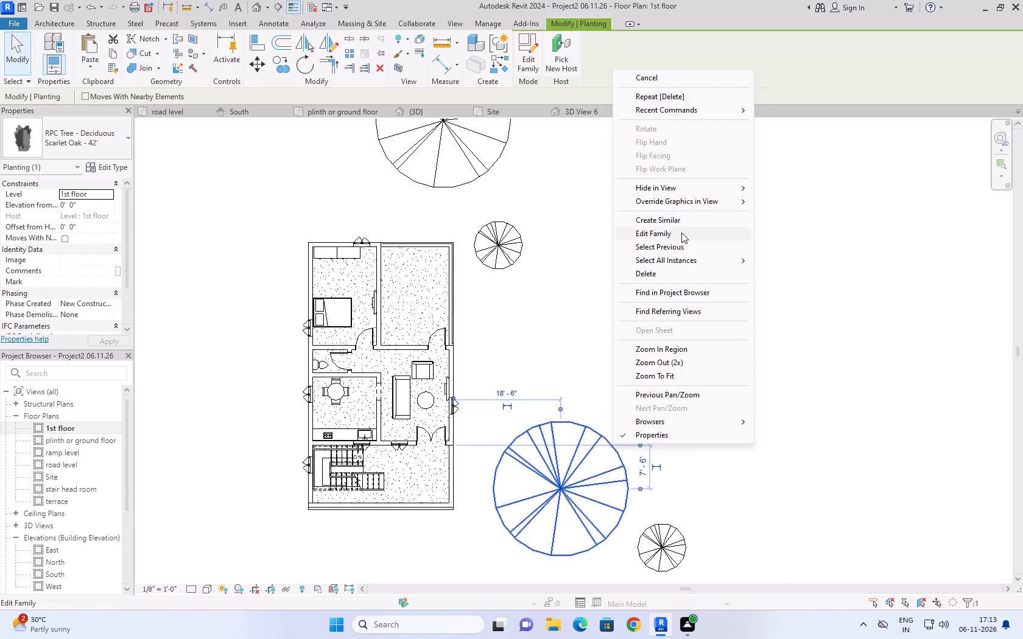
pyautogui.click(650, 96)
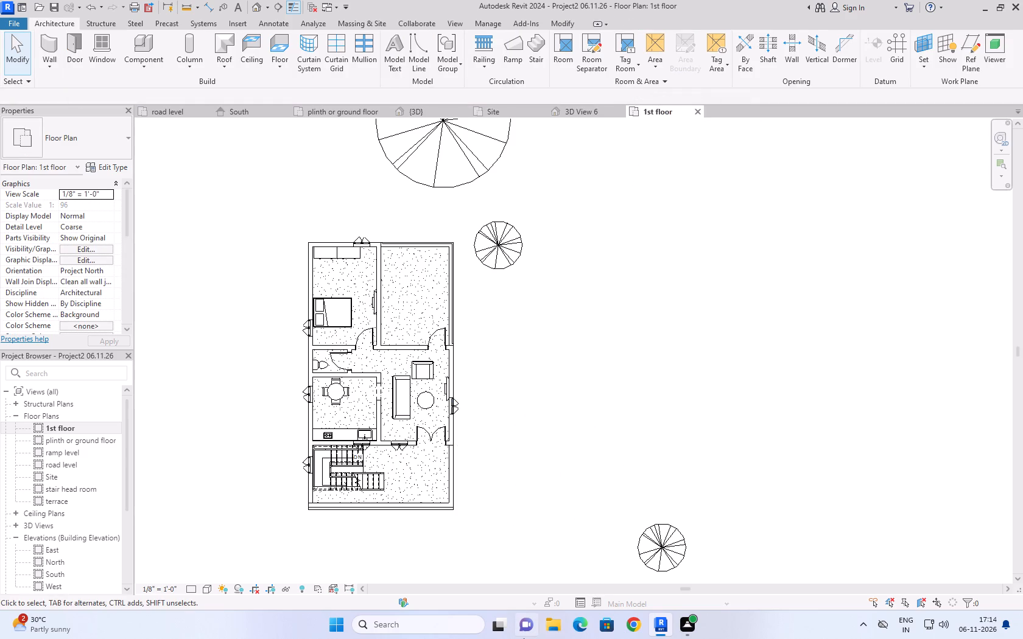
pyautogui.scroll(-3, 529, 390)
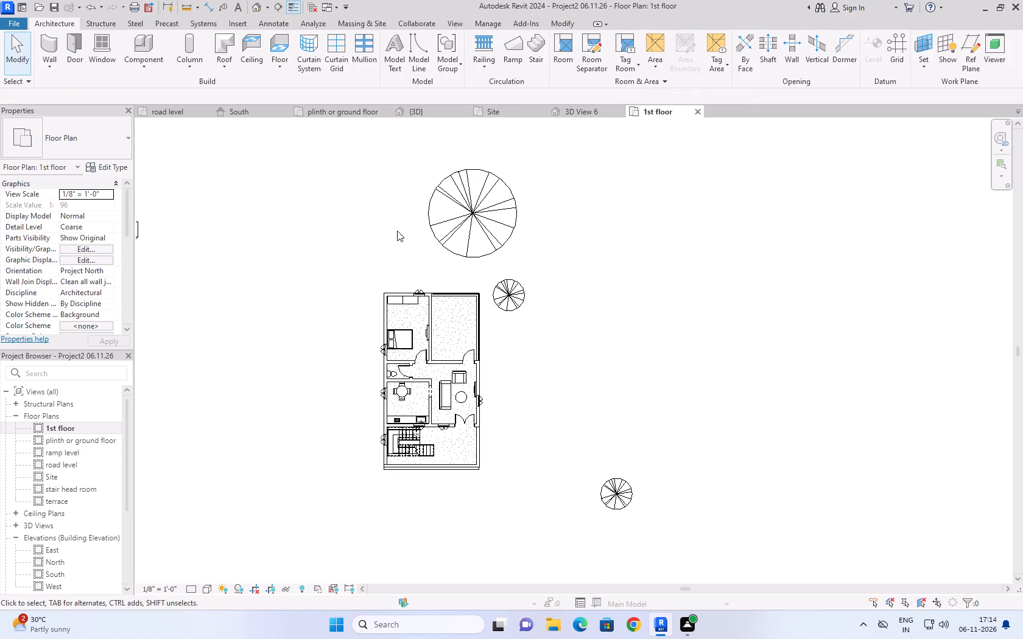
pyautogui.rightClick(490, 169)
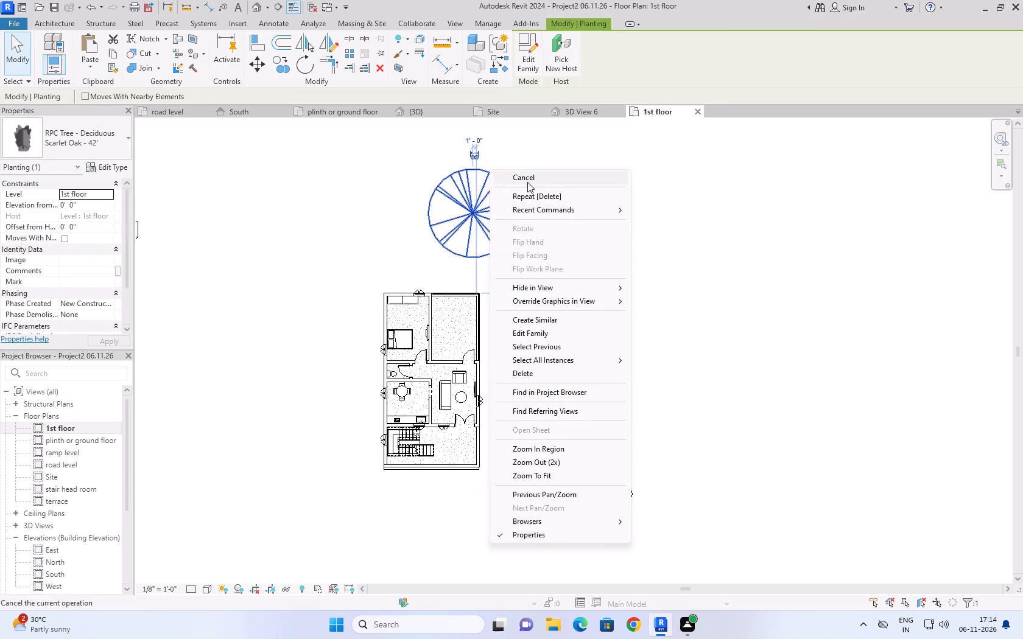
pyautogui.click(534, 192)
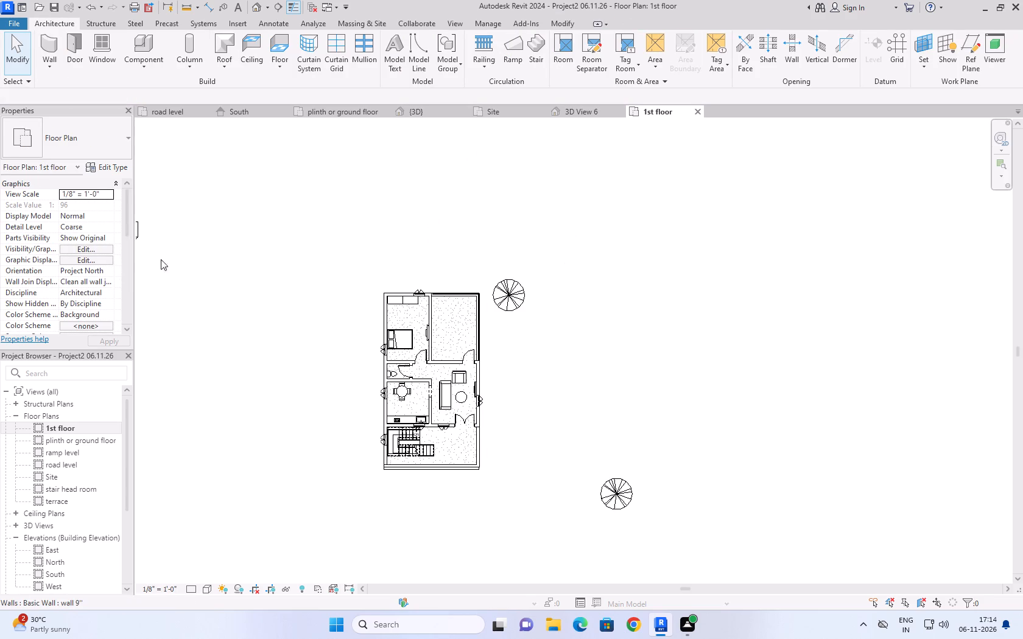
pyautogui.click(80, 147)
pyautogui.click(80, 147)
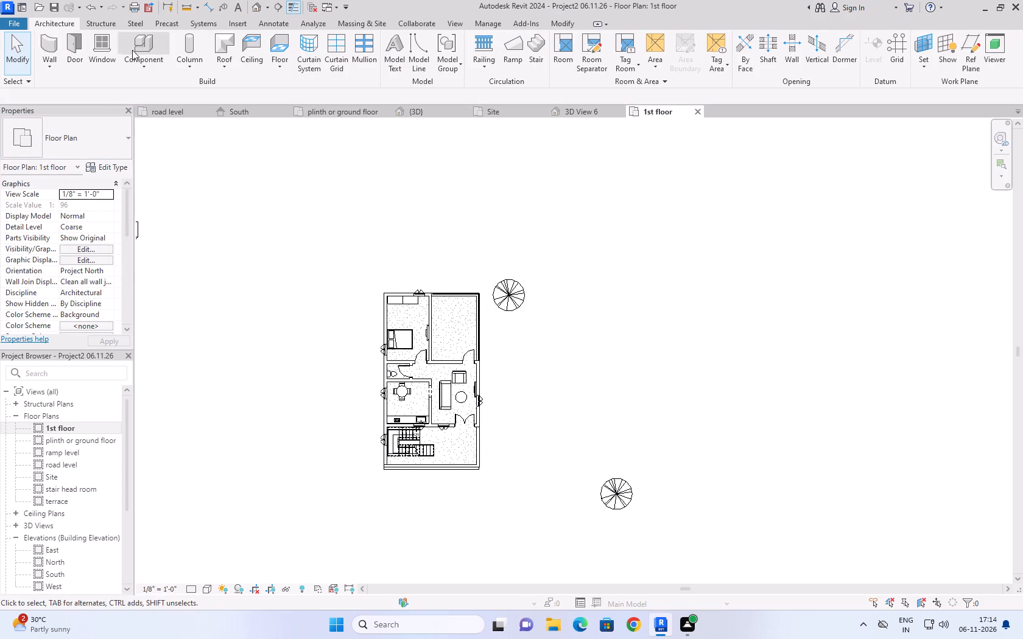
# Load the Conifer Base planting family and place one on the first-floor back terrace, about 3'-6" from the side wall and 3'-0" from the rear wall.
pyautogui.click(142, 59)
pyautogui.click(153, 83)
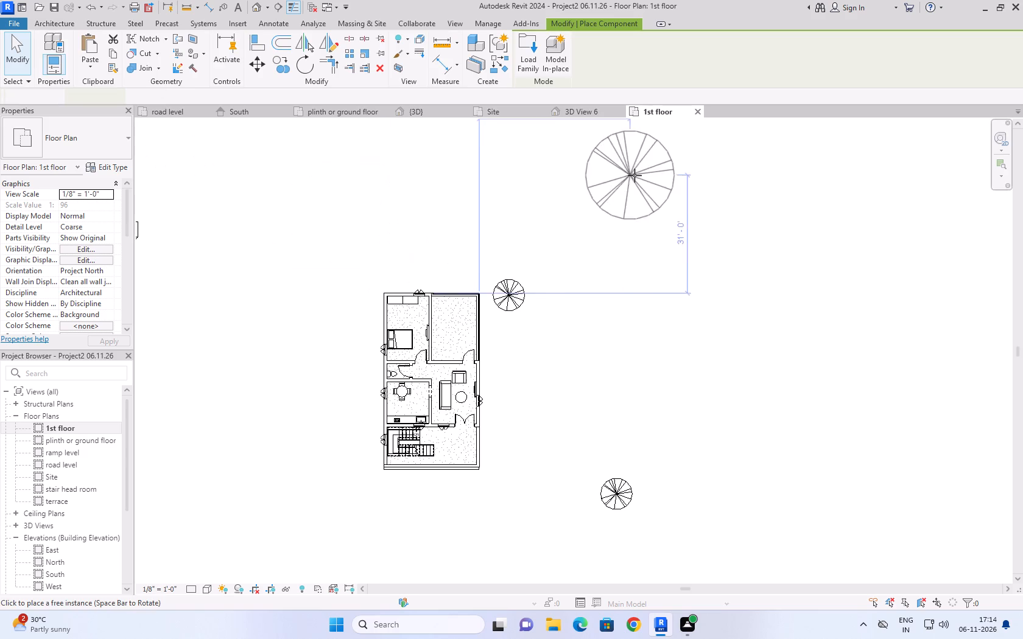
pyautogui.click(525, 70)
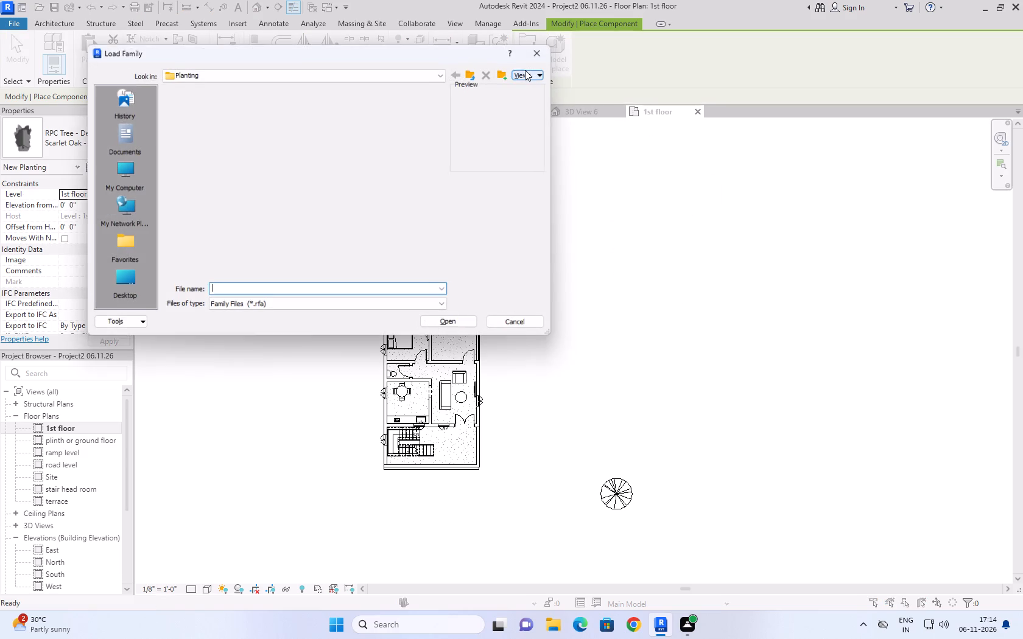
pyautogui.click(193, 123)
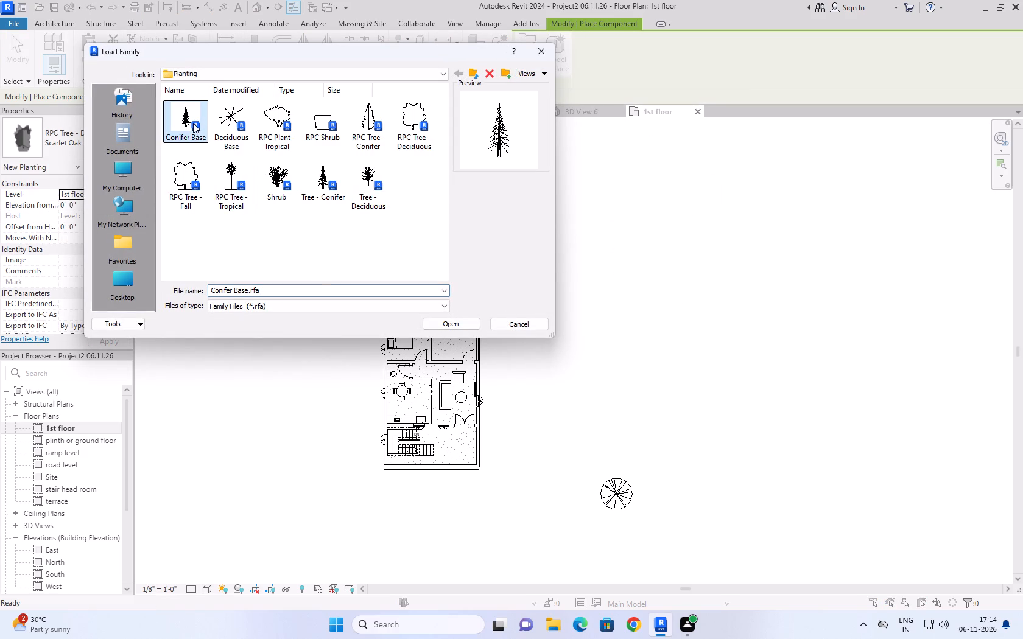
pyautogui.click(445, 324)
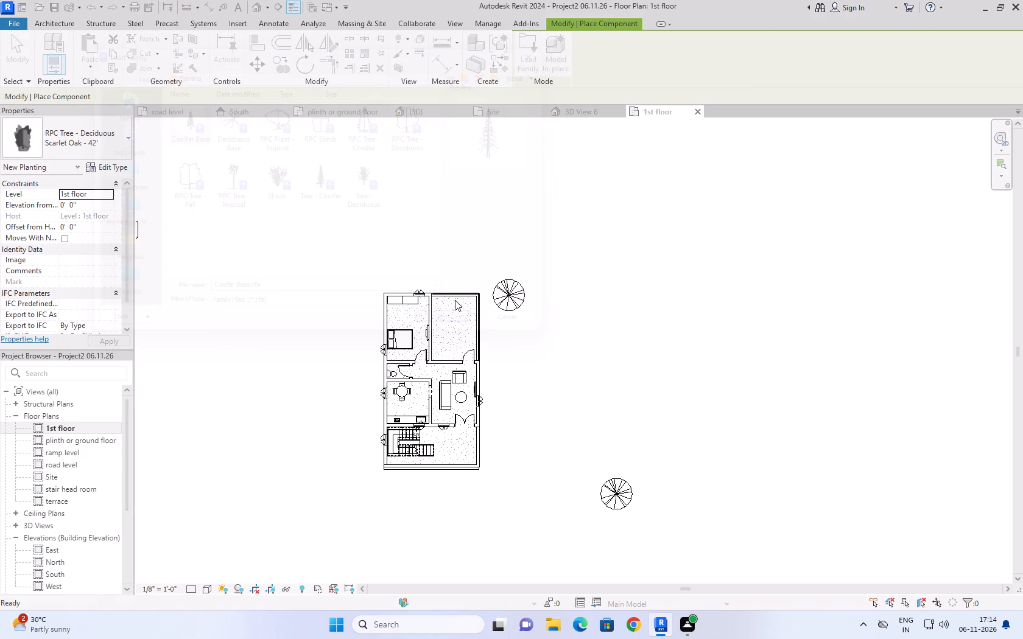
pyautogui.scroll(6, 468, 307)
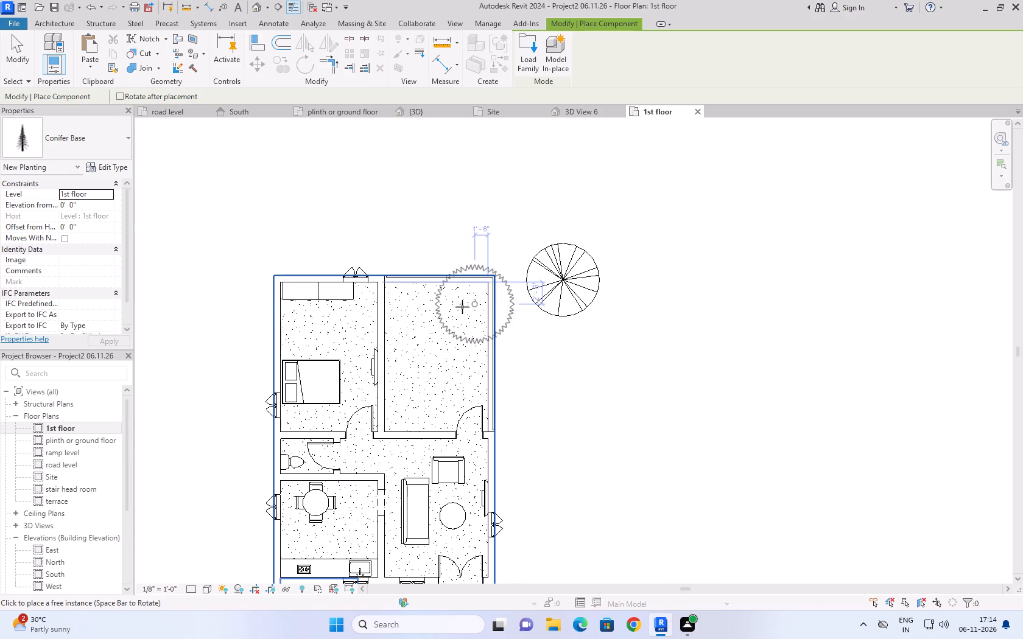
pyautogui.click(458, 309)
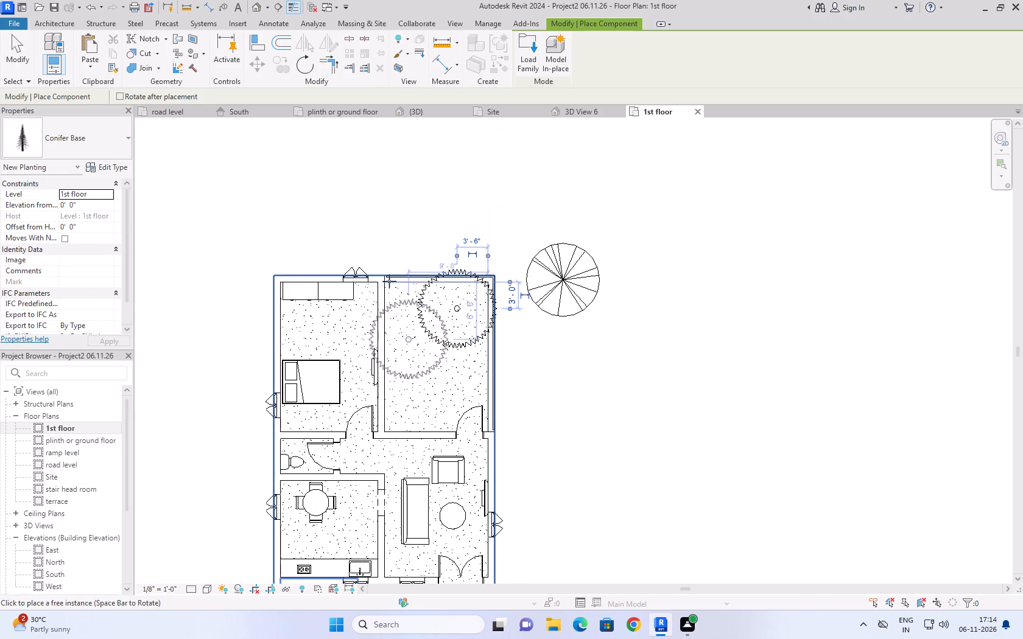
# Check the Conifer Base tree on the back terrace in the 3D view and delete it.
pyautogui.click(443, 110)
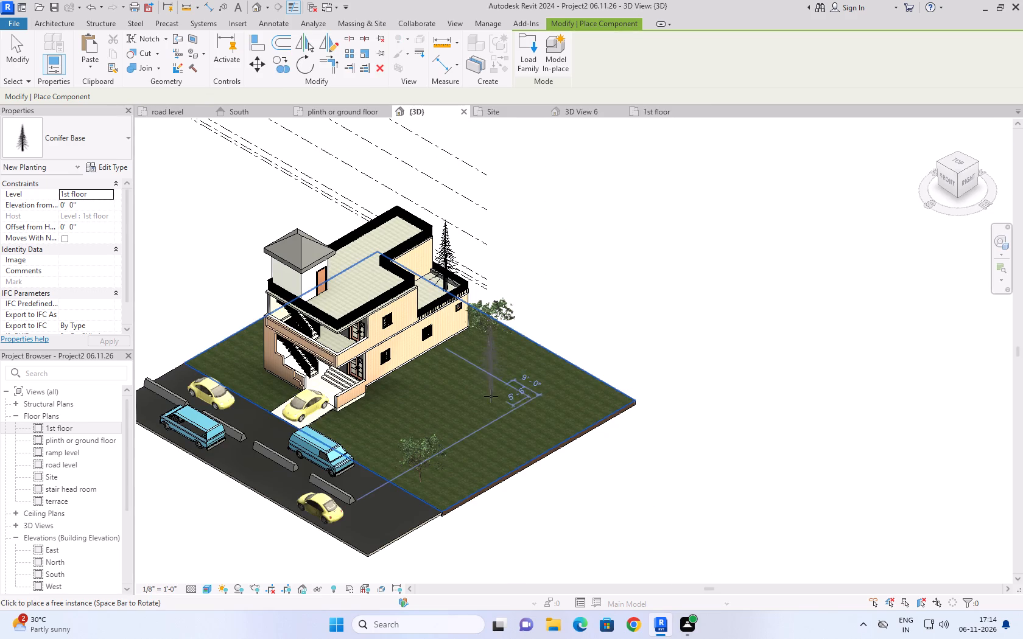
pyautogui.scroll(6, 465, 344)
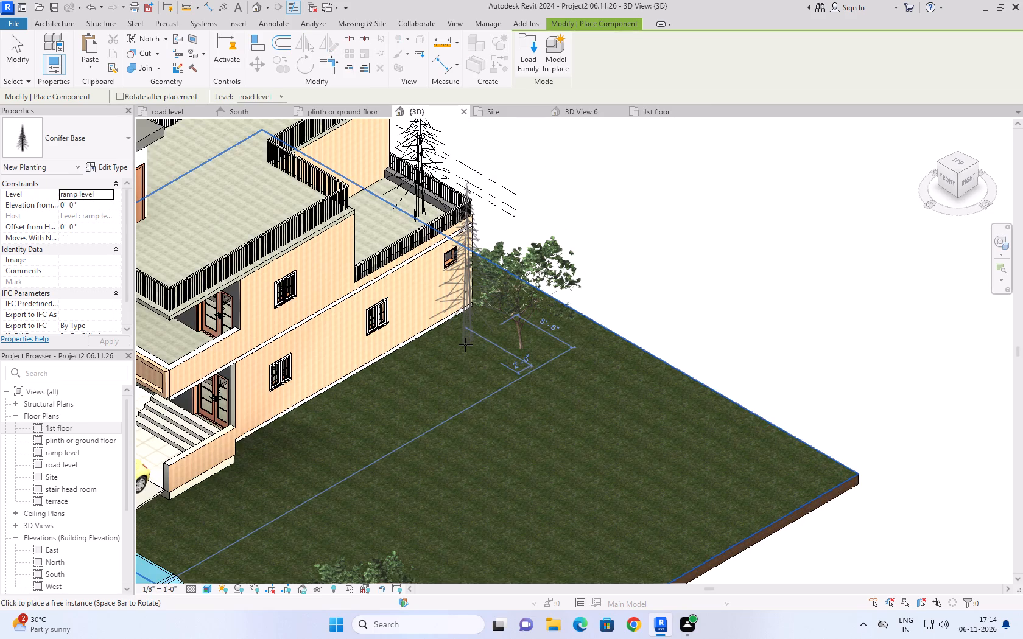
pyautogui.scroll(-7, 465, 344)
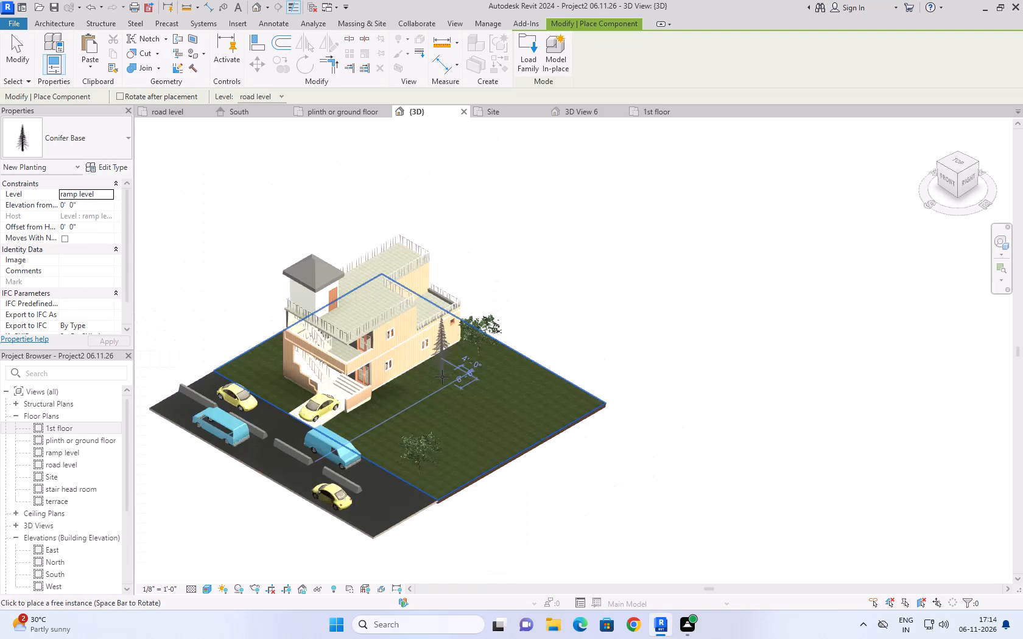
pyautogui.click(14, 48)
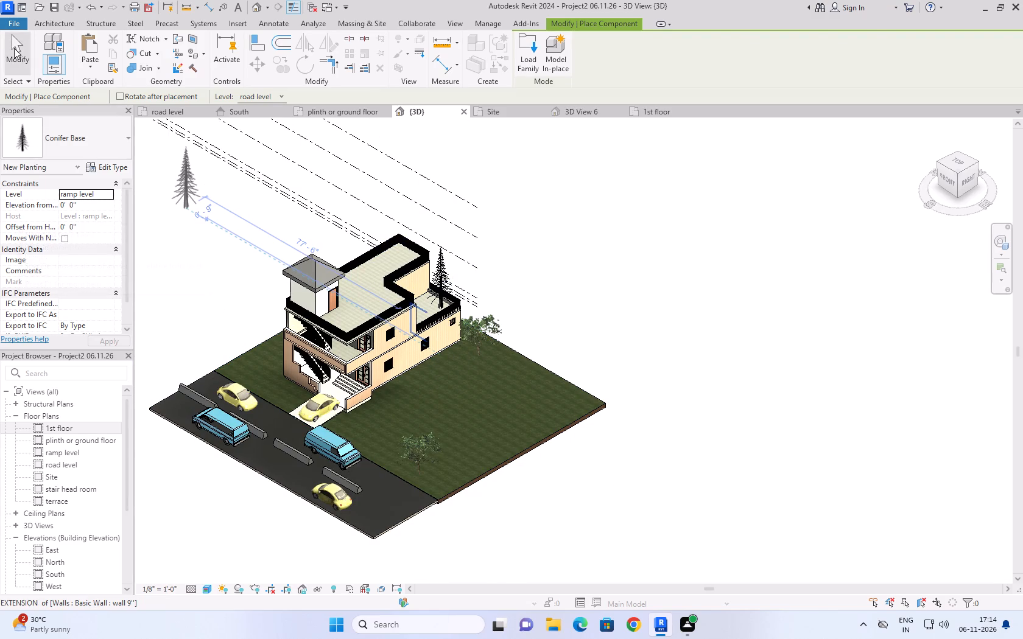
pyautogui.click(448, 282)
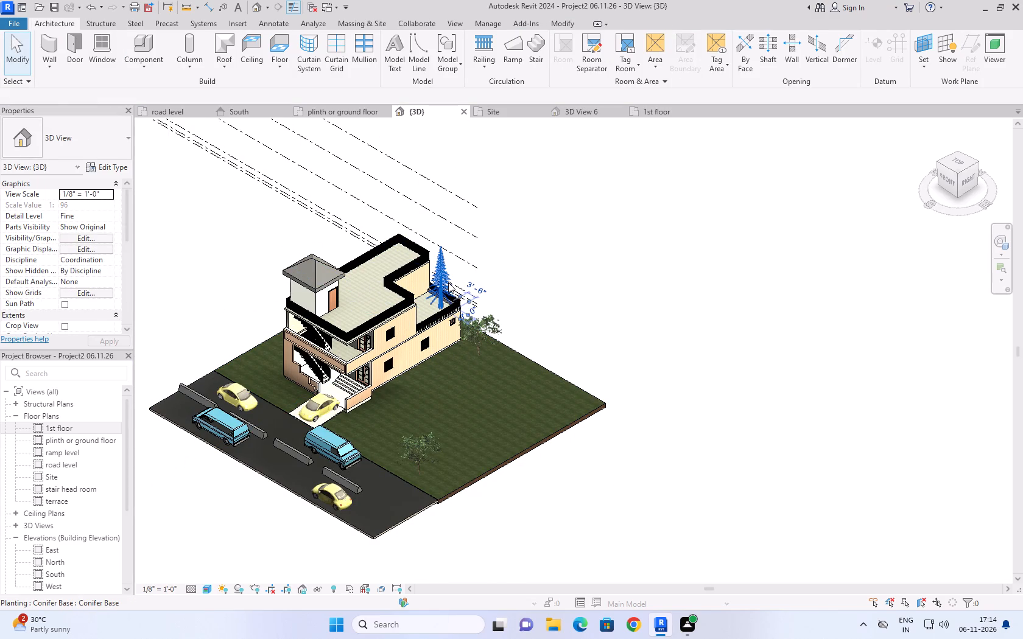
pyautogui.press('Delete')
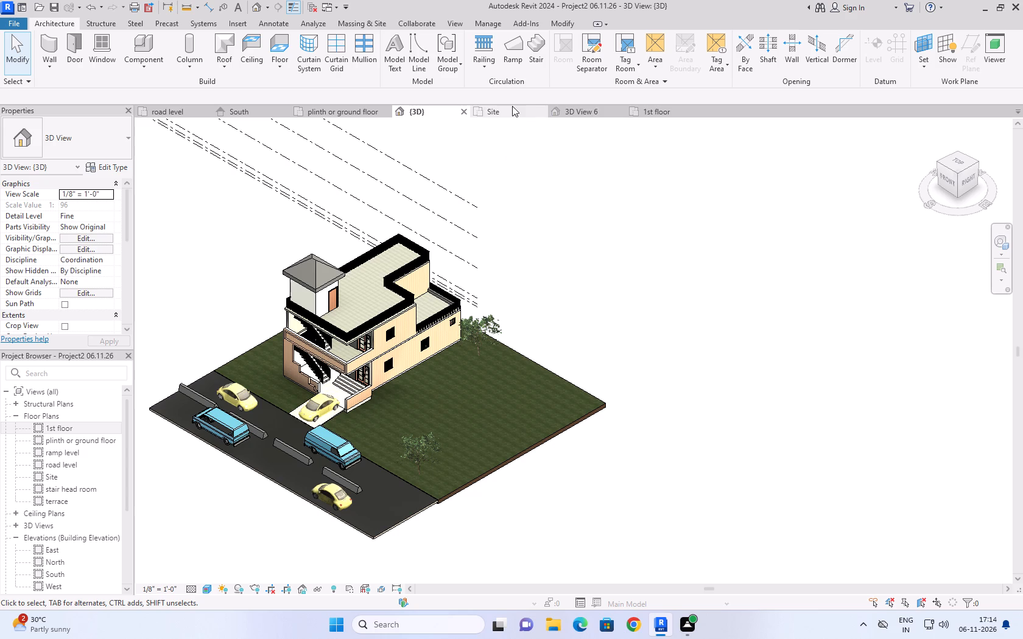
# Place an American Beech - 20' tree on the 1st floor back terrace, about 3'-0" from the side wall and 3'-6" from the rear wall.
pyautogui.click(650, 110)
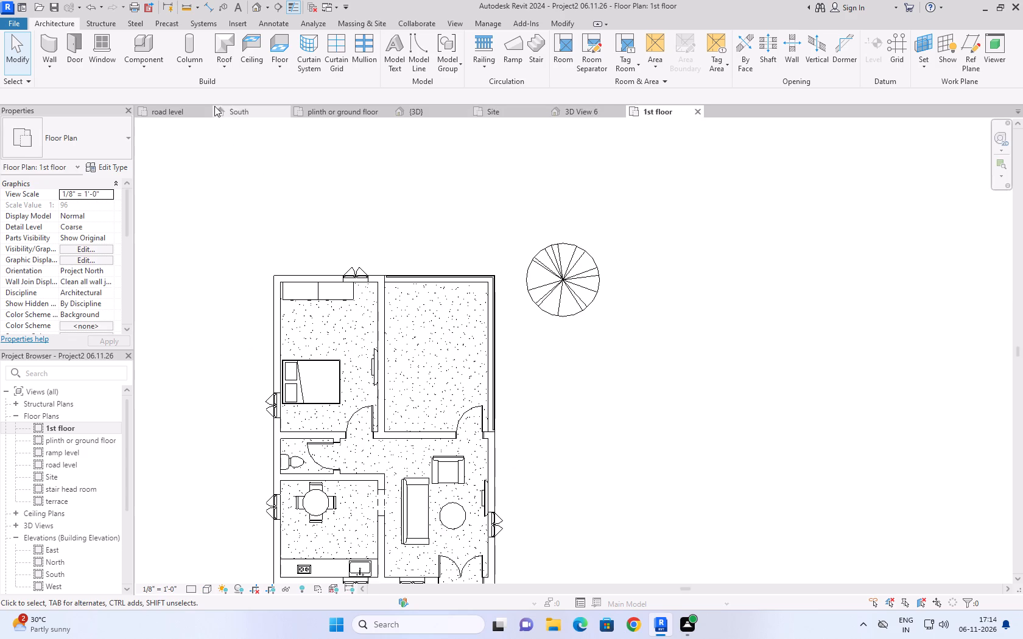
pyautogui.click(160, 78)
pyautogui.click(155, 70)
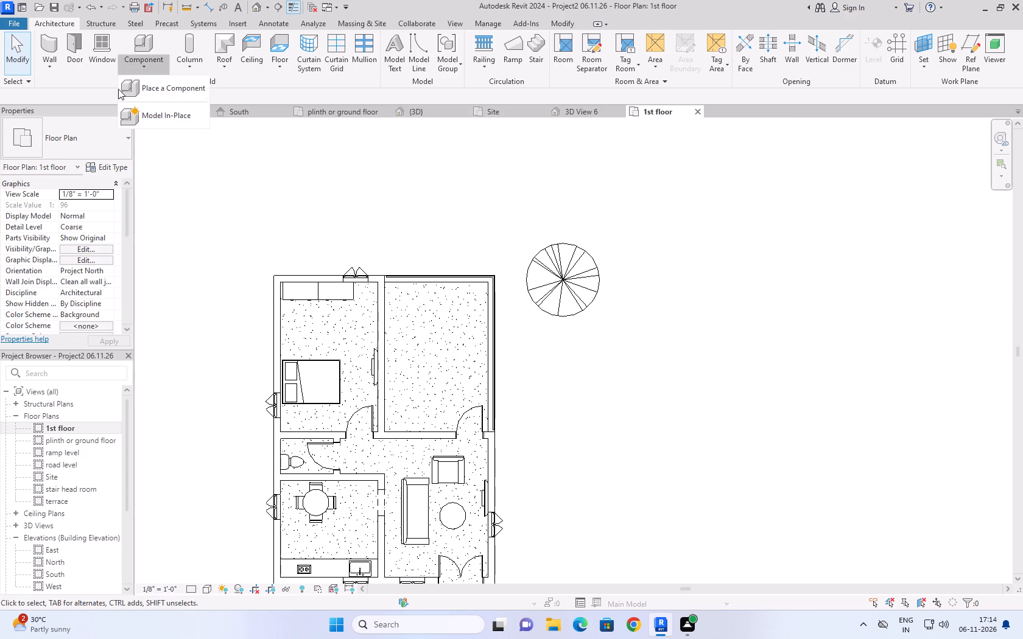
pyautogui.click(164, 89)
pyautogui.click(124, 143)
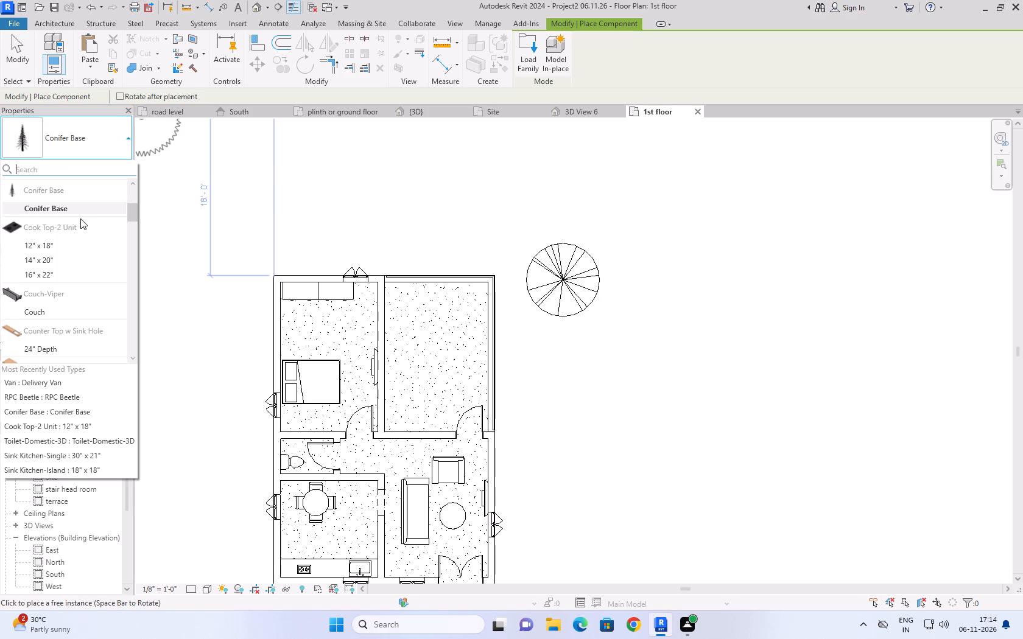
pyautogui.scroll(-2, 62, 340)
pyautogui.scroll(-3, 86, 435)
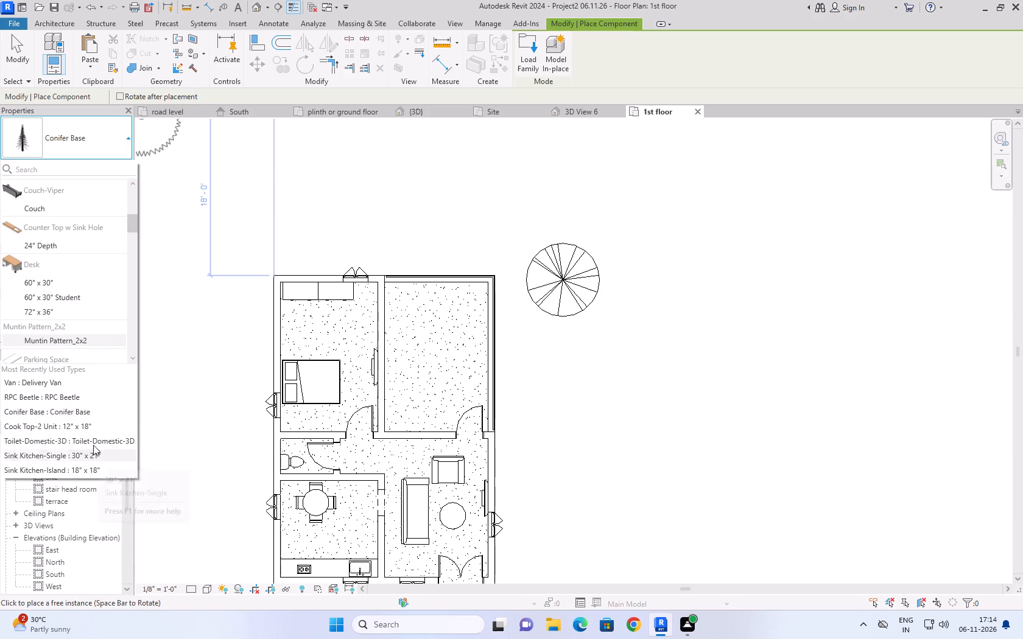
pyautogui.scroll(-7, 87, 382)
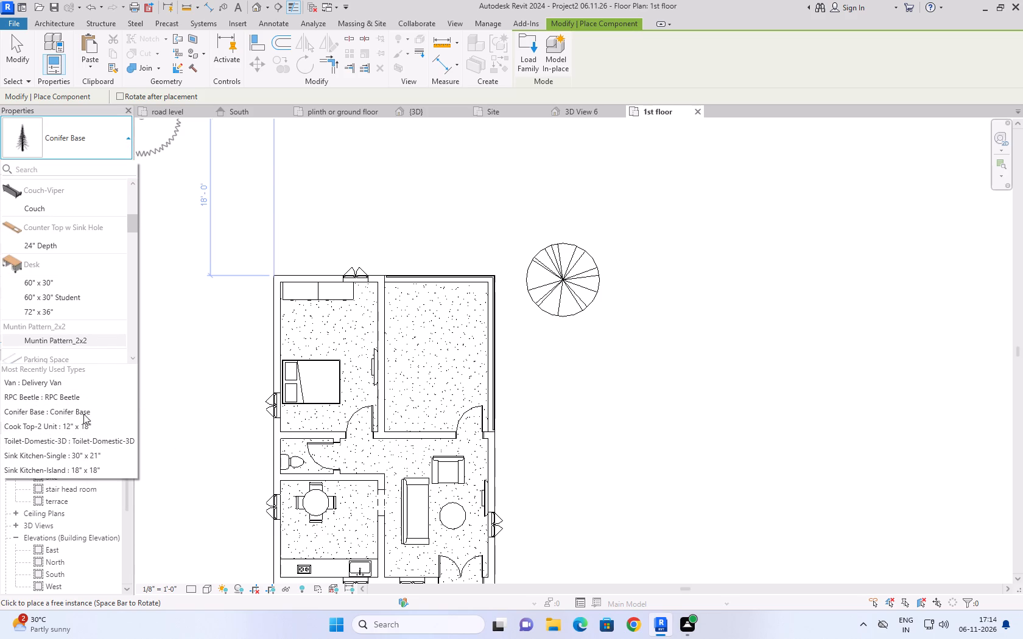
pyautogui.scroll(-5, 83, 414)
pyautogui.moveTo(133, 224); pyautogui.dragTo(133, 213)
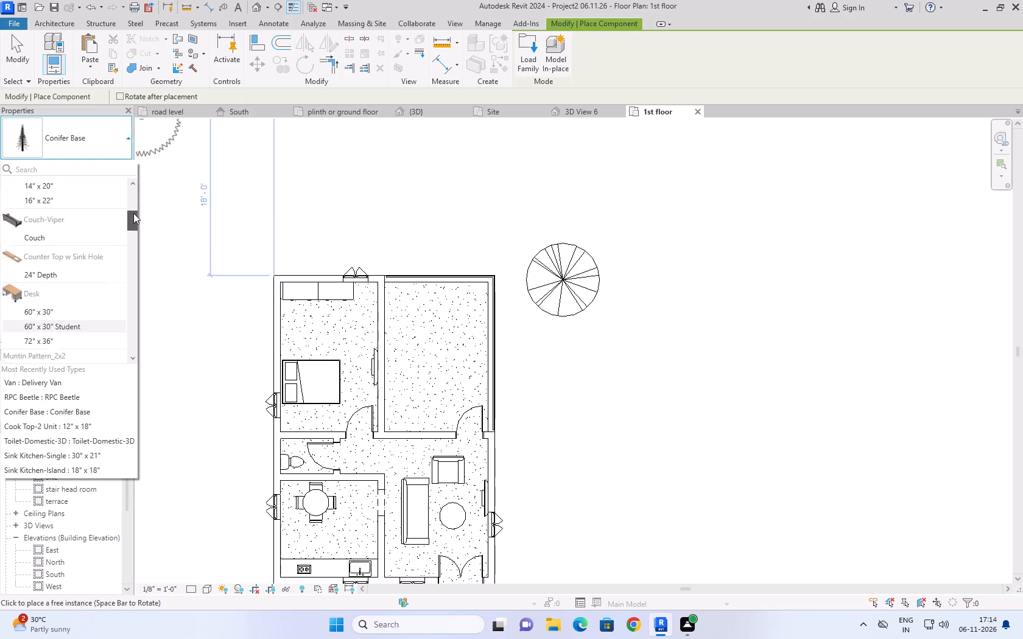
pyautogui.moveTo(133, 213); pyautogui.dragTo(127, 172)
pyautogui.scroll(-15, 86, 242)
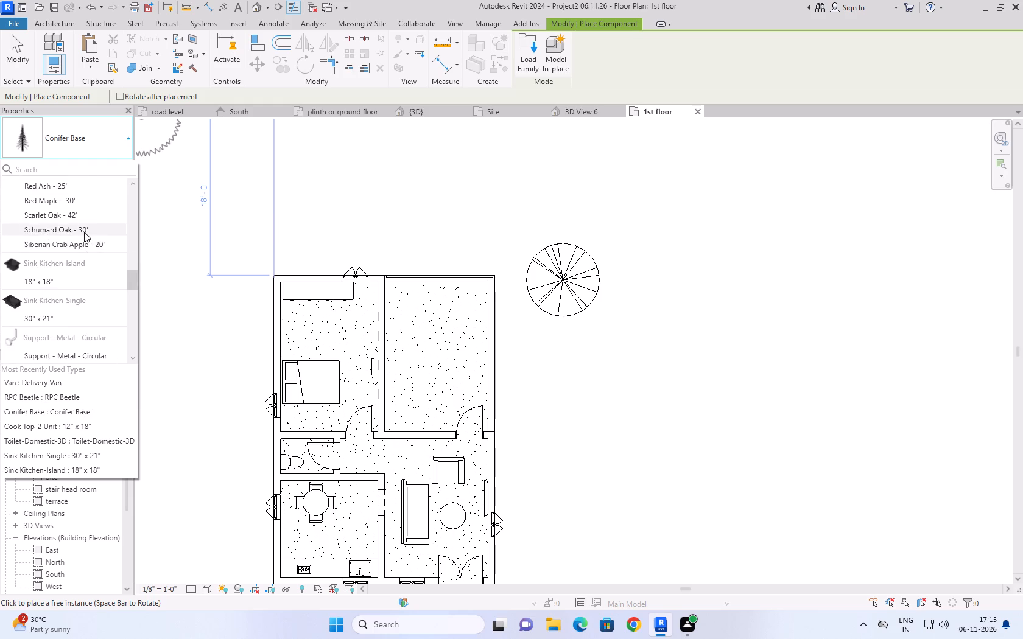
pyautogui.scroll(5, 84, 232)
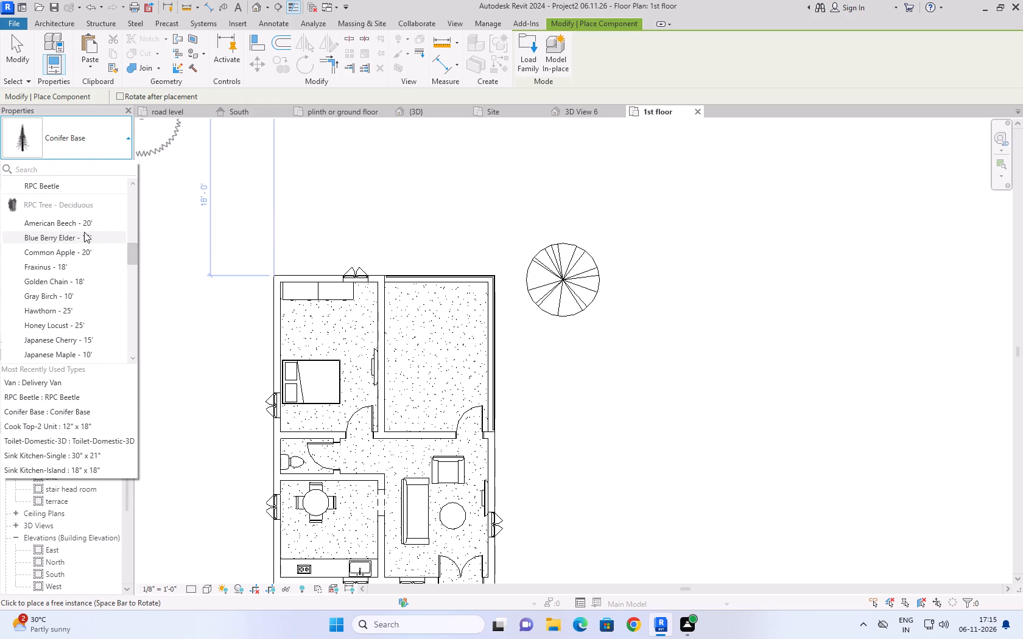
pyautogui.click(85, 223)
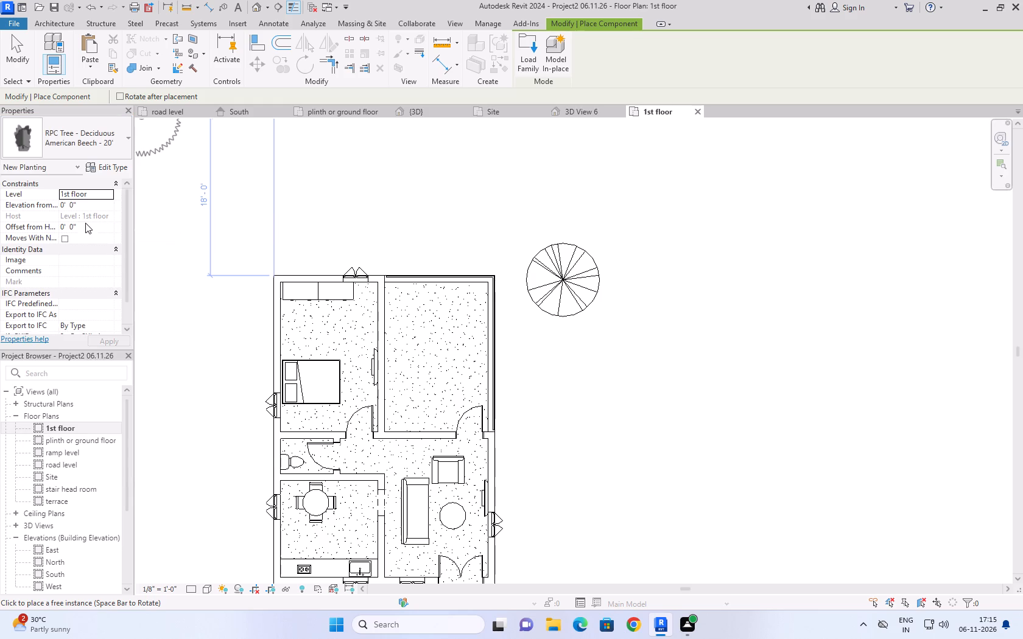
pyautogui.click(463, 313)
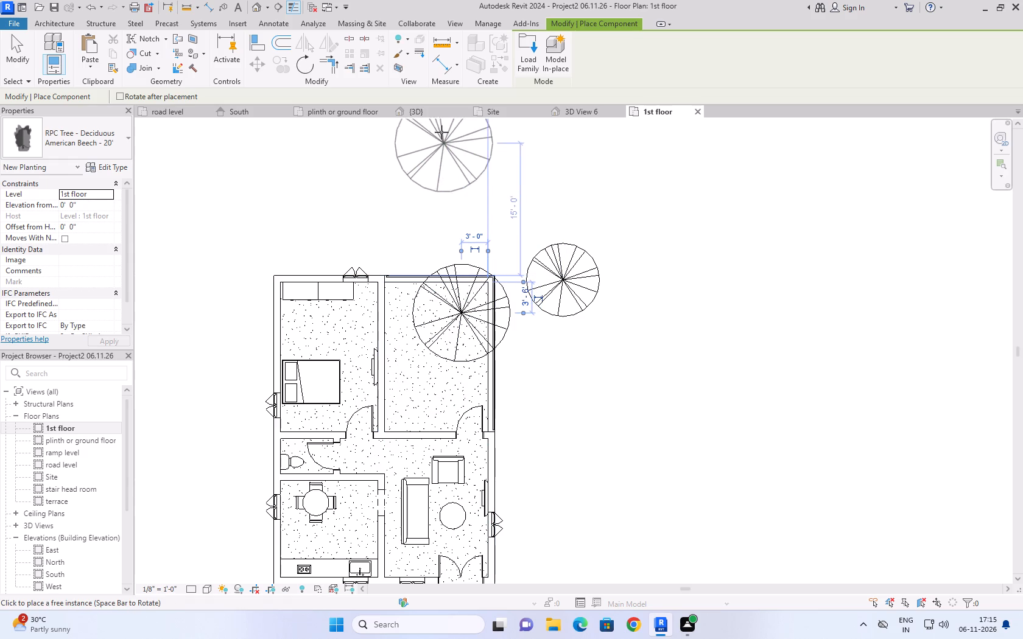
pyautogui.click(439, 114)
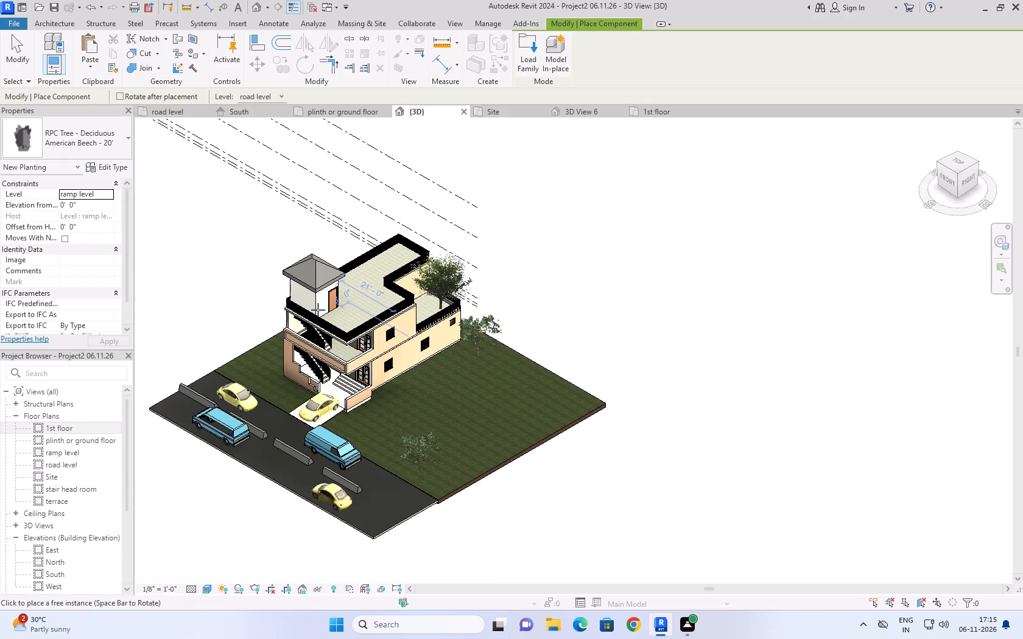
pyautogui.scroll(9, 469, 303)
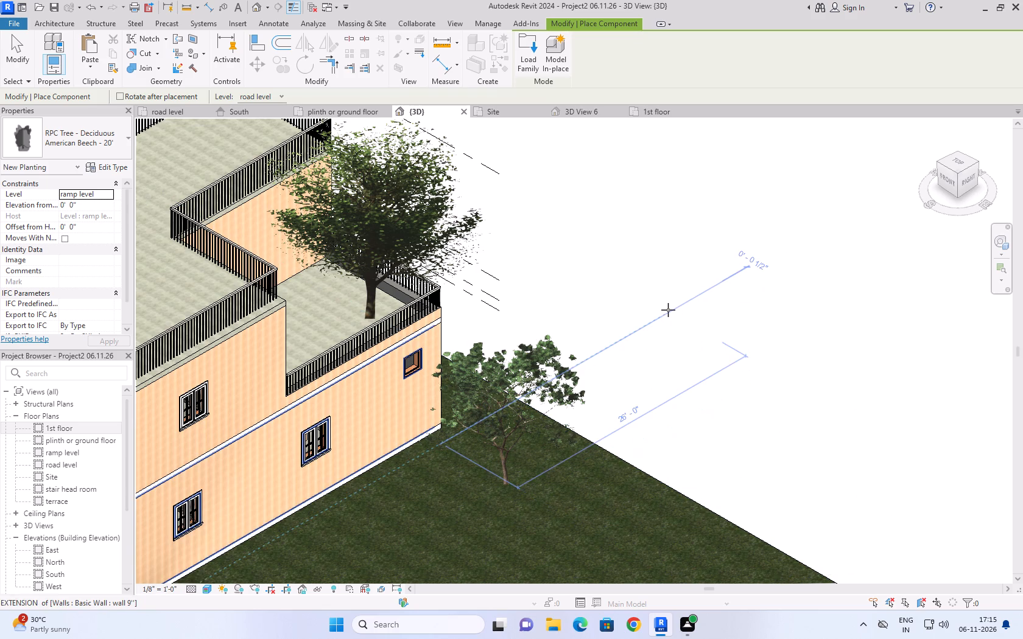
pyautogui.click(2, 58)
pyautogui.click(19, 47)
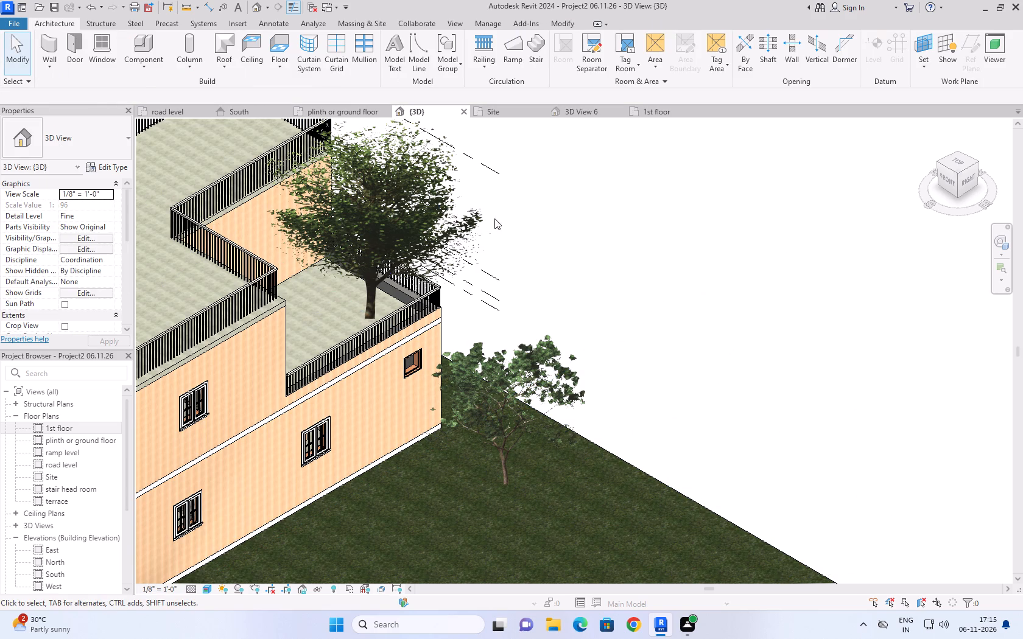
# Place four American Beech - 20' trees in the Site plan: three along the side lawn and one in front beside the driveway.
pyautogui.scroll(-4, 554, 211)
pyautogui.scroll(-4, 643, 318)
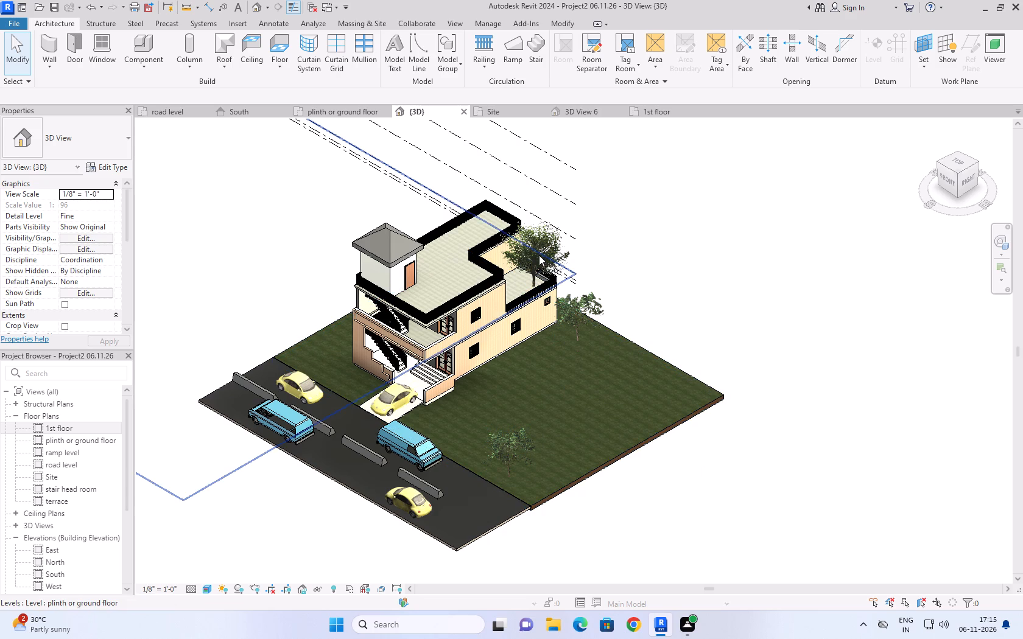
pyautogui.click(547, 241)
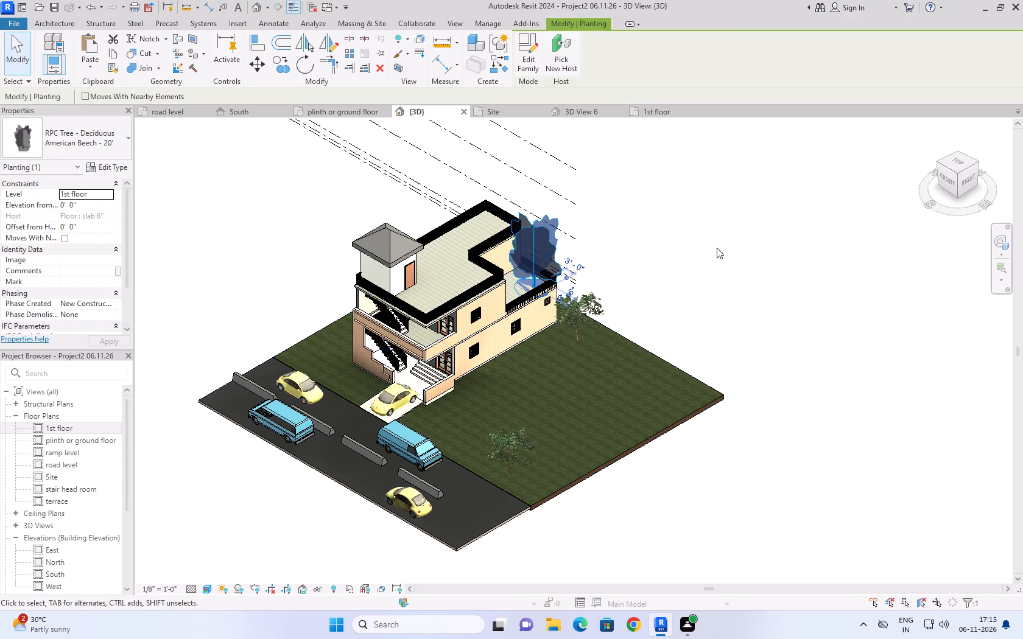
pyautogui.write('cs')
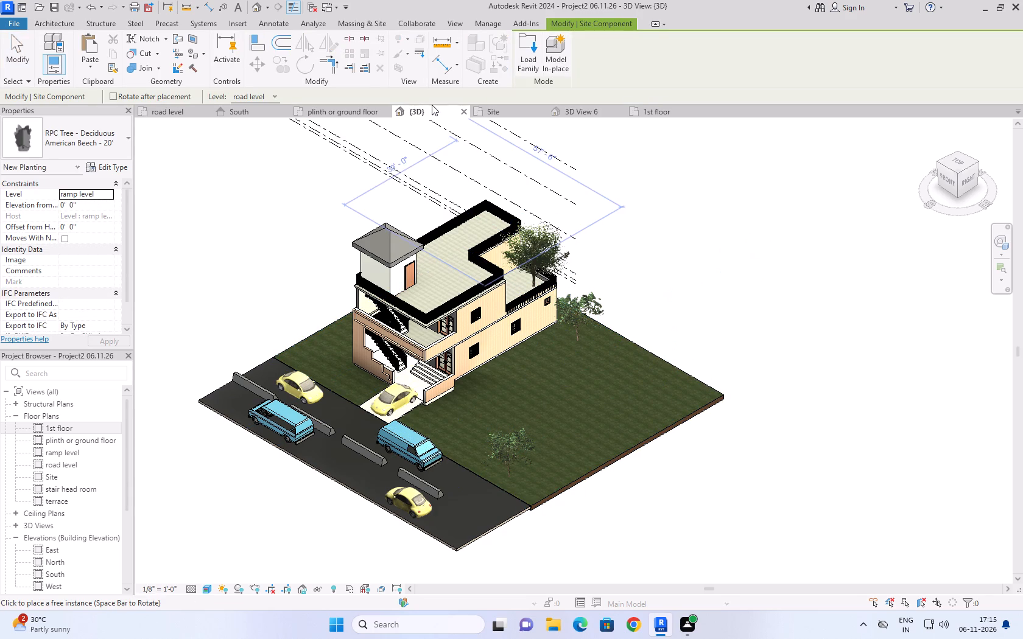
pyautogui.click(510, 111)
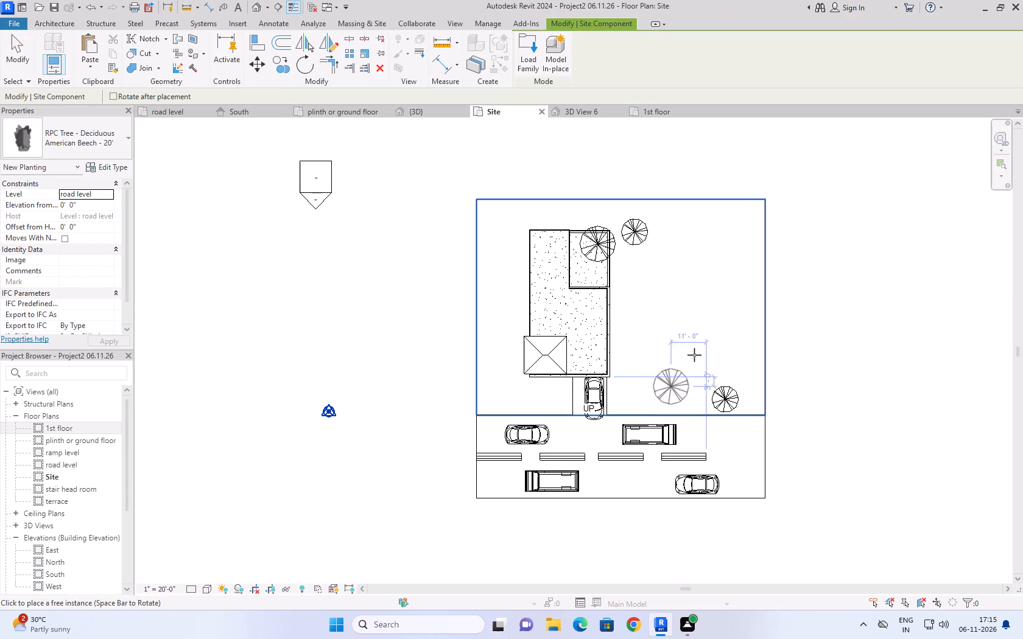
pyautogui.click(650, 389)
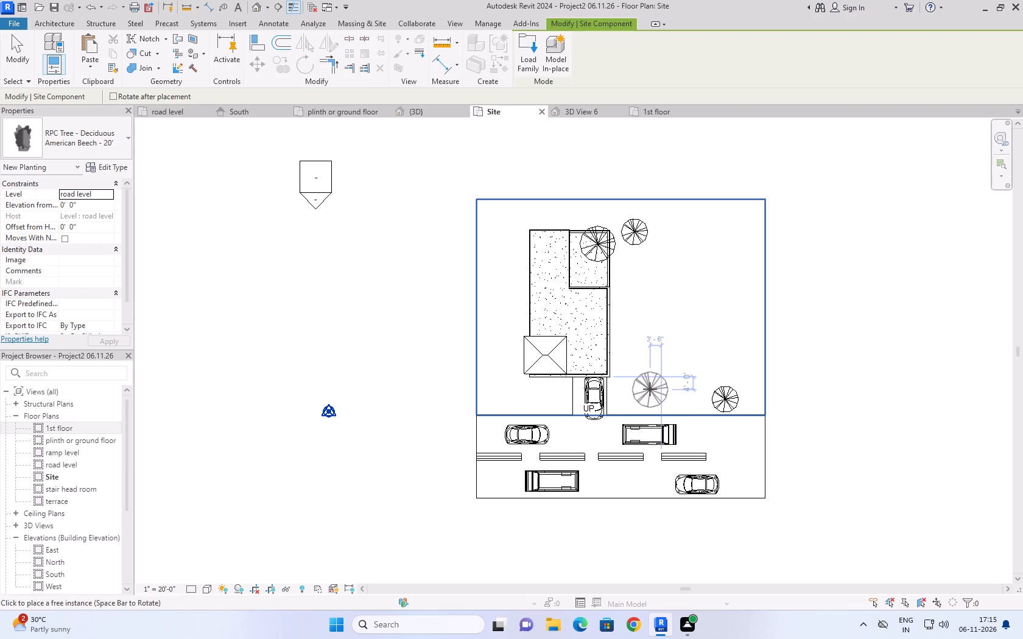
pyautogui.click(646, 316)
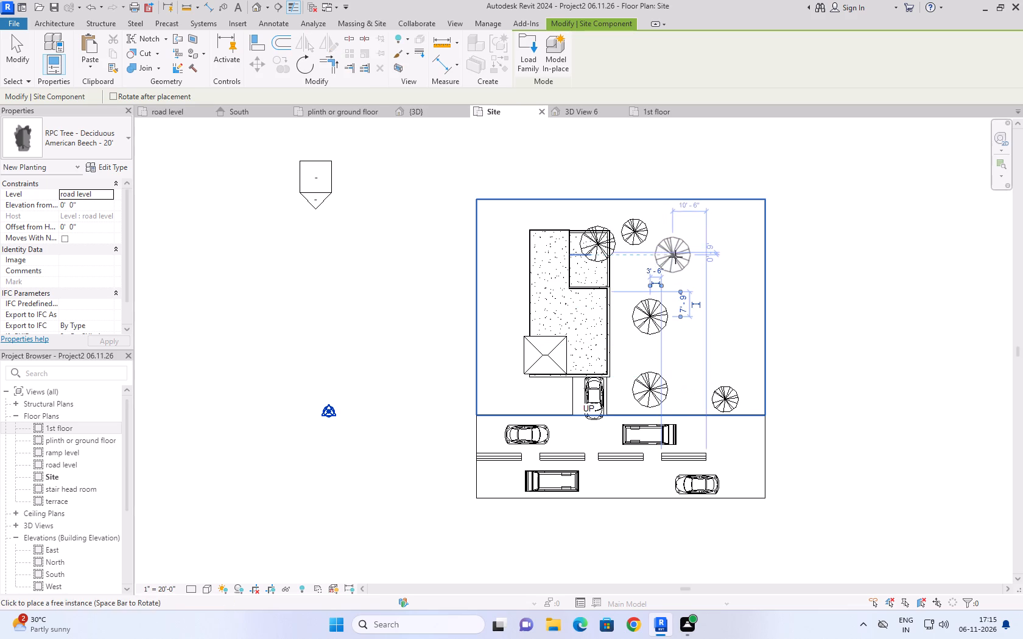
pyautogui.click(678, 257)
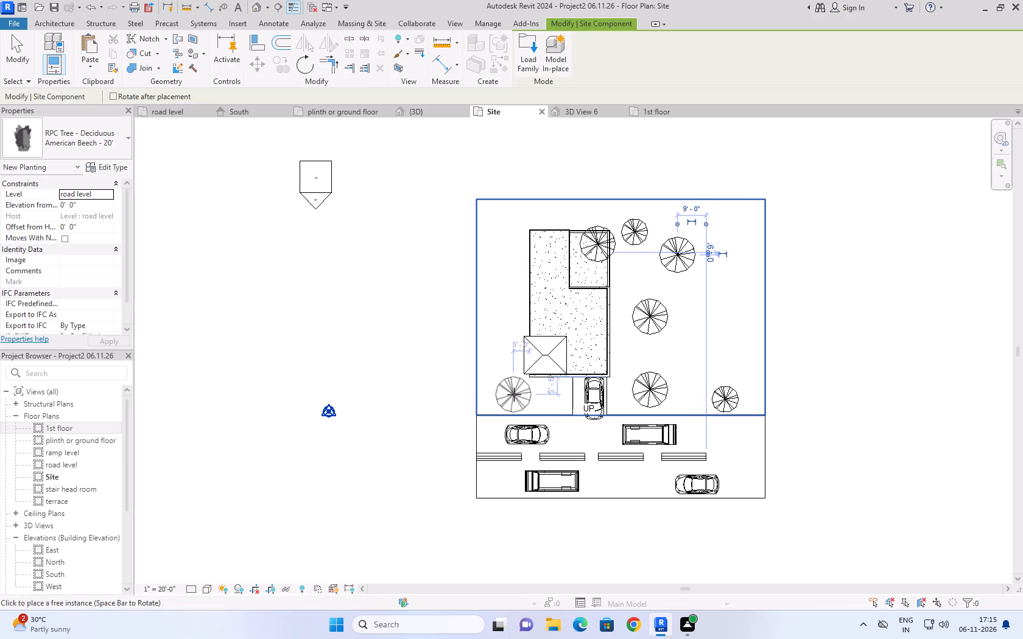
pyautogui.click(555, 399)
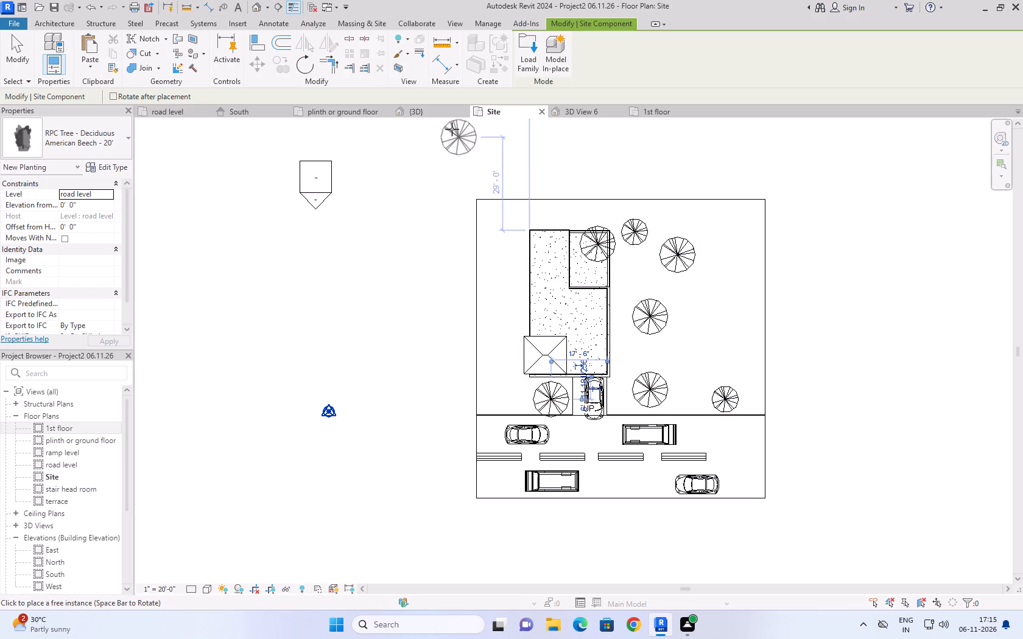
pyautogui.click(440, 114)
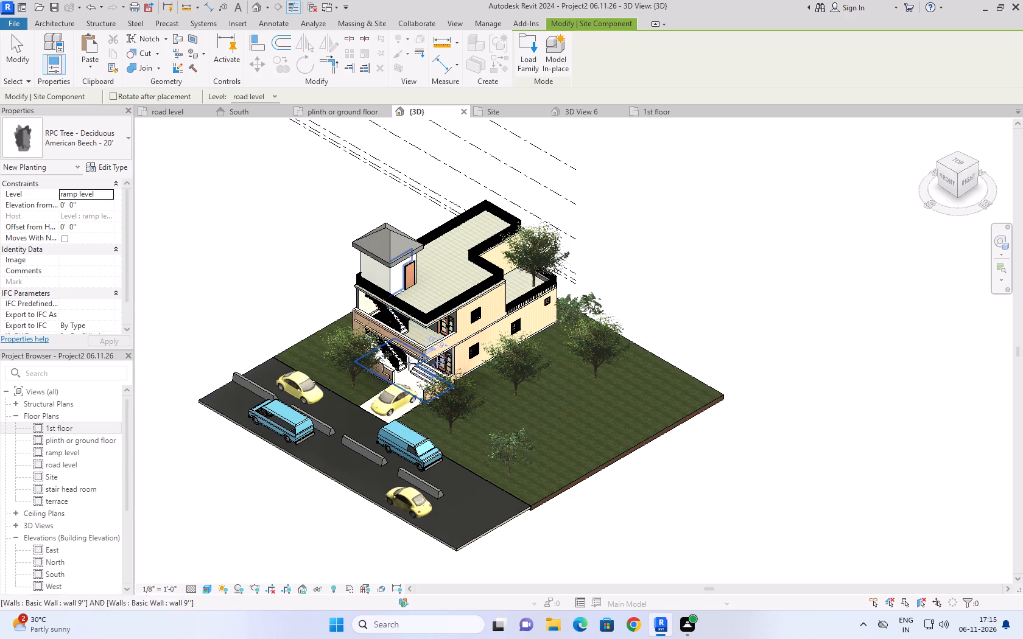
pyautogui.scroll(3, 399, 352)
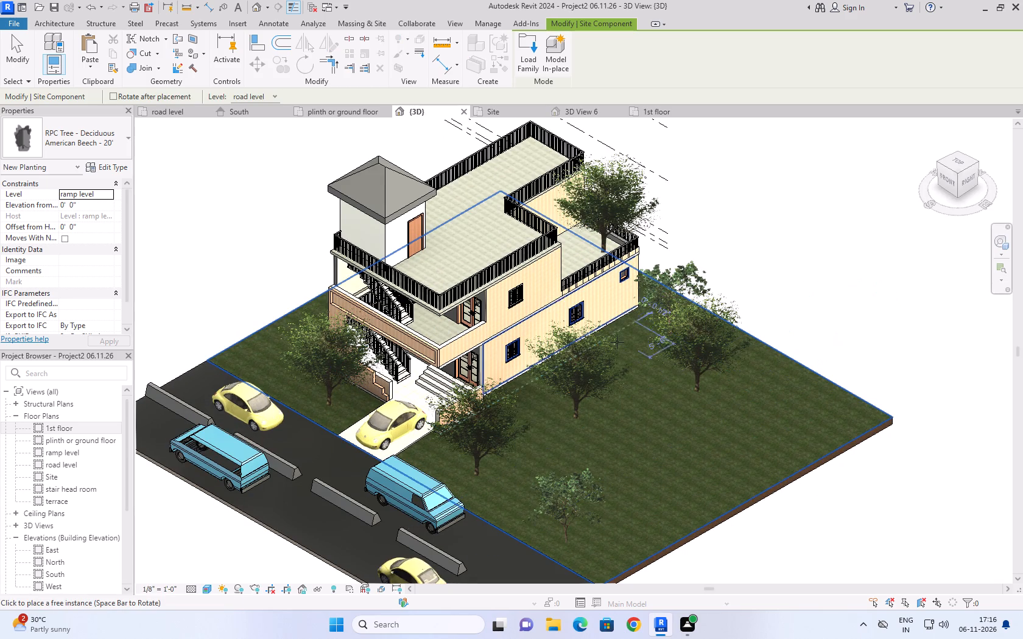
pyautogui.scroll(-2, 793, 281)
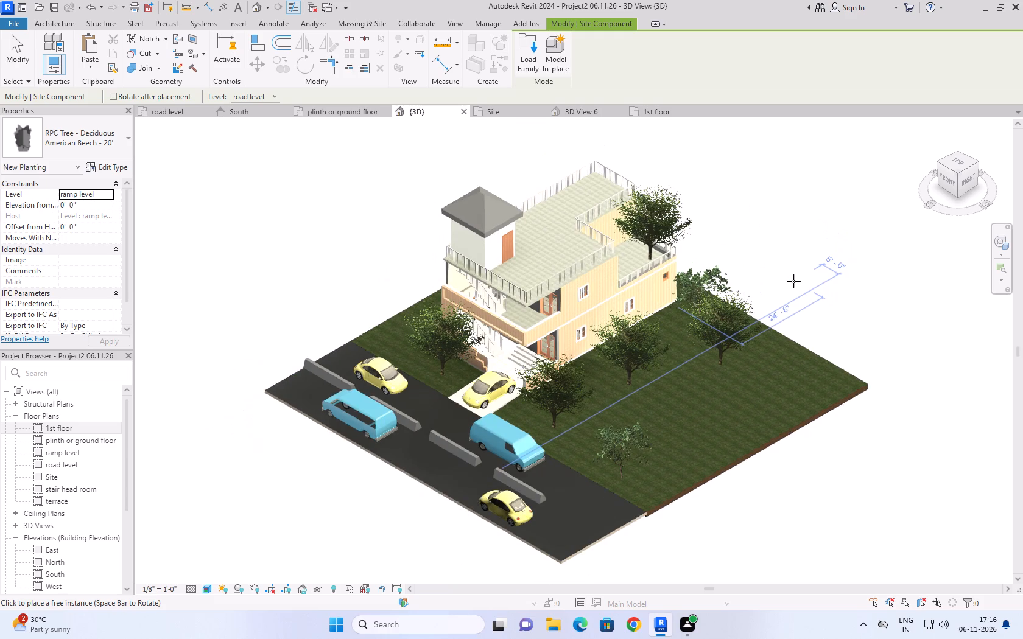
# Place a Blue Berry Elder - 15' tree on the 1st floor back terrace near the side railing, about 8'-0" from the rear wall.
pyautogui.click(356, 112)
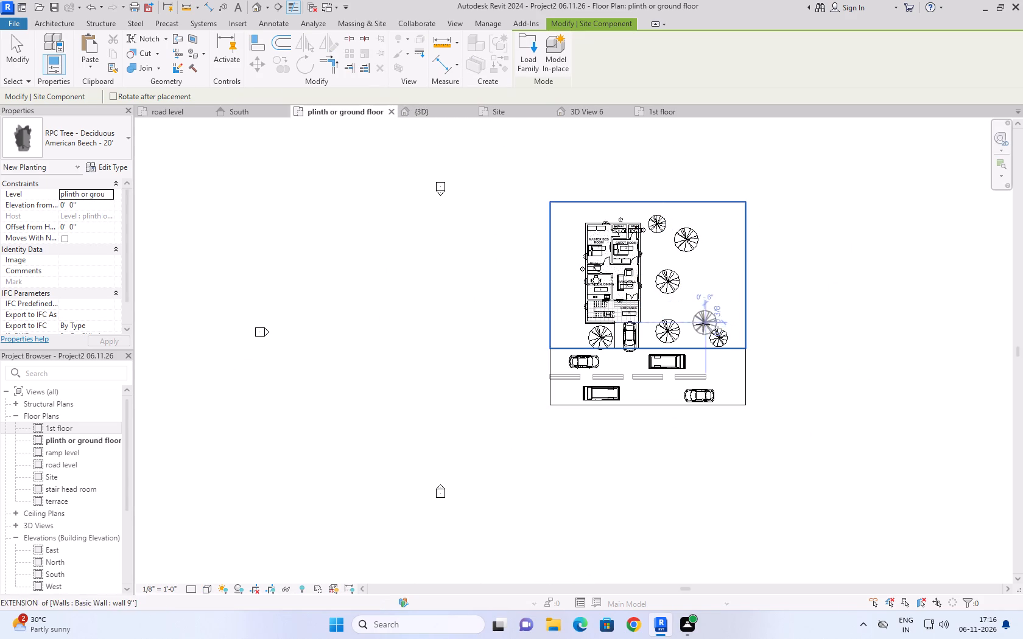
pyautogui.scroll(2, 647, 343)
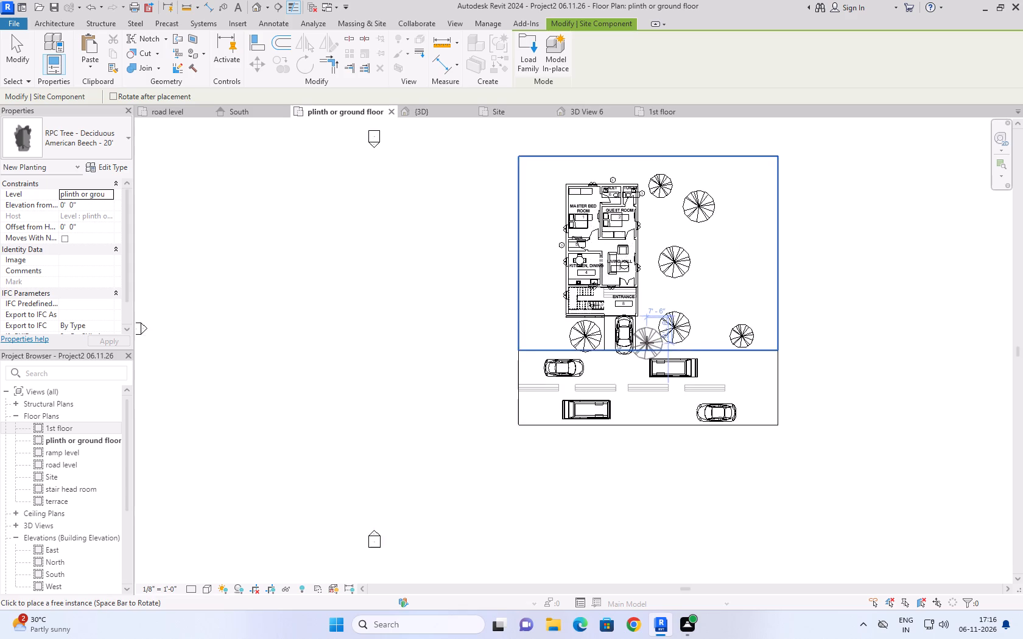
pyautogui.scroll(1, 647, 343)
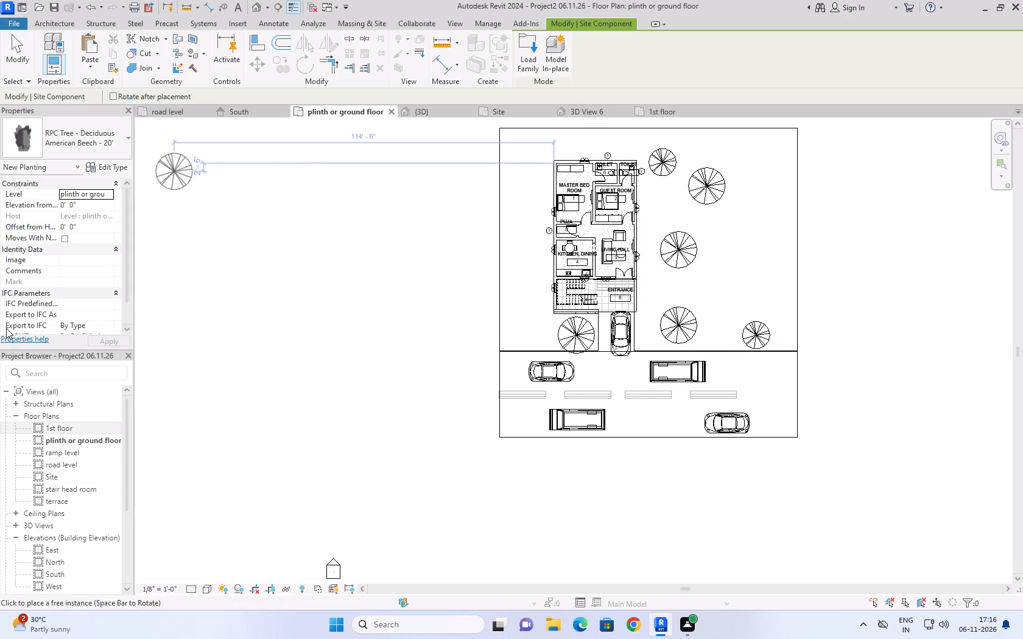
pyautogui.doubleClick(75, 500)
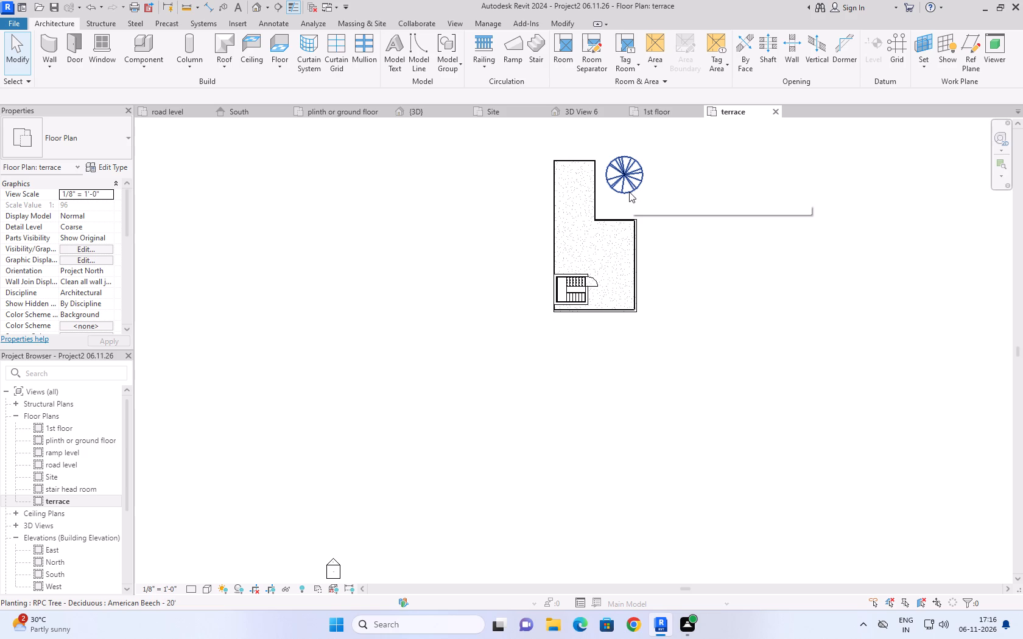
pyautogui.click(649, 107)
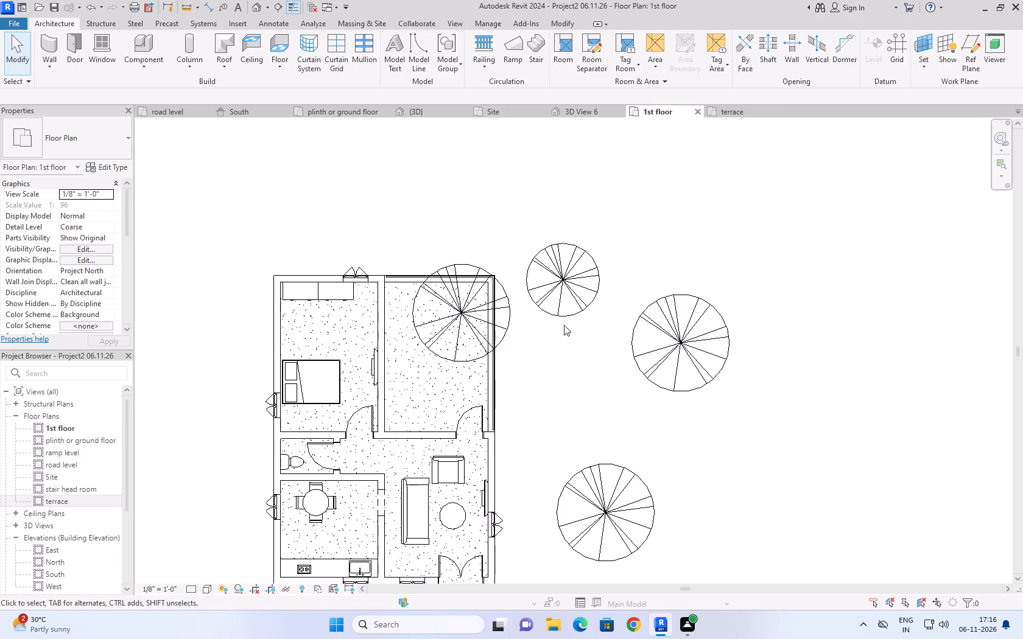
pyautogui.click(569, 315)
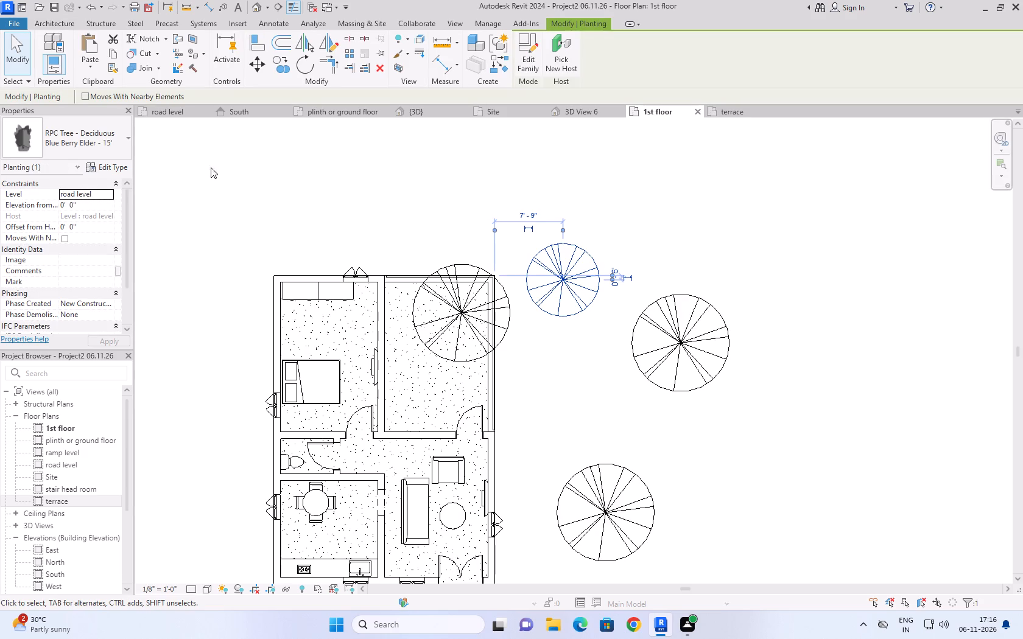
pyautogui.write('cs')
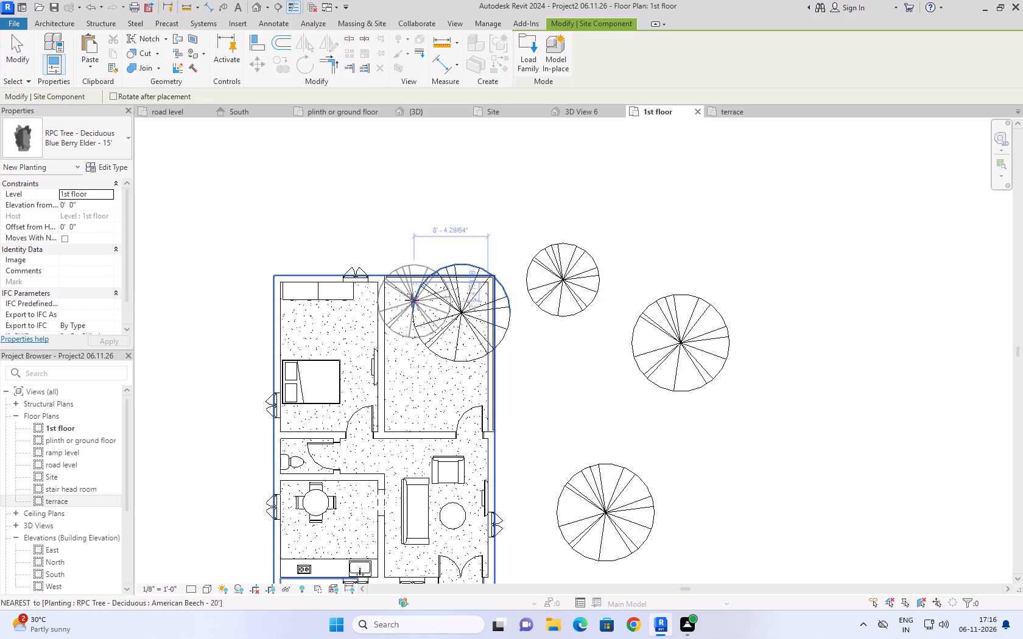
pyautogui.click(477, 354)
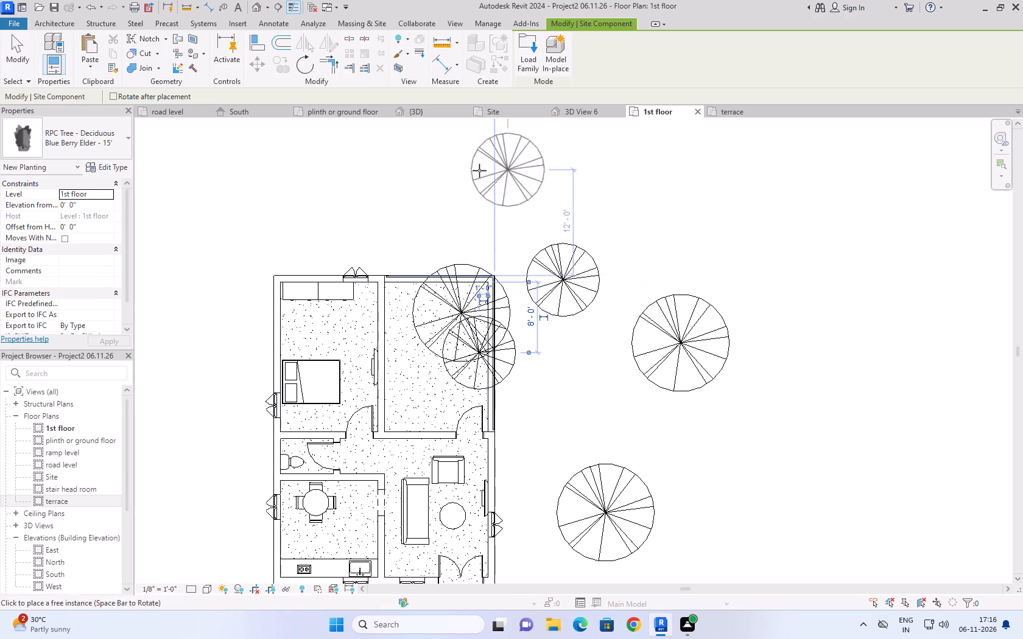
pyautogui.click(438, 114)
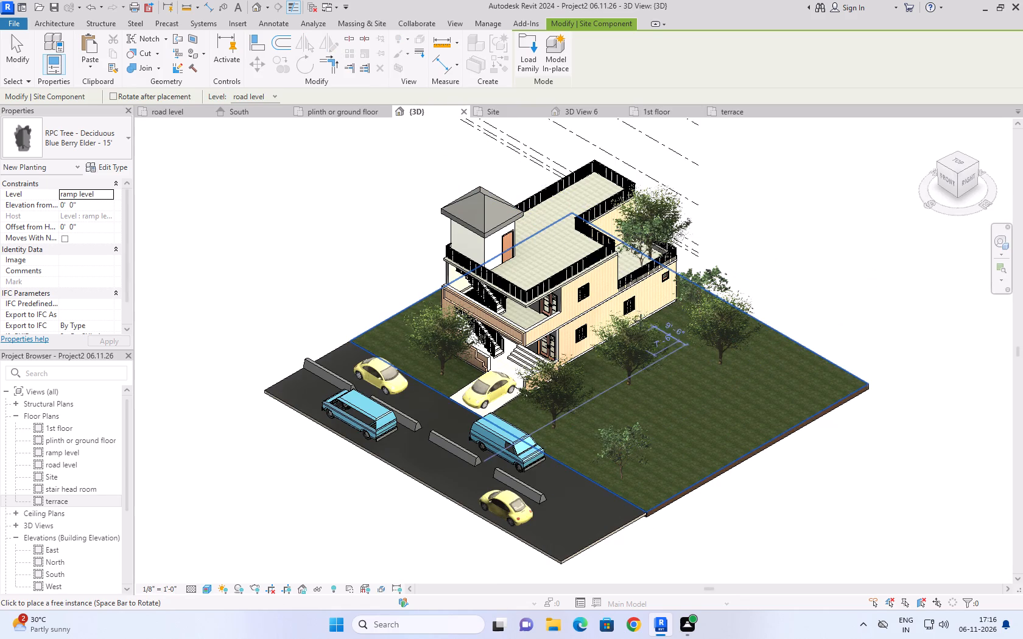
pyautogui.scroll(6, 681, 237)
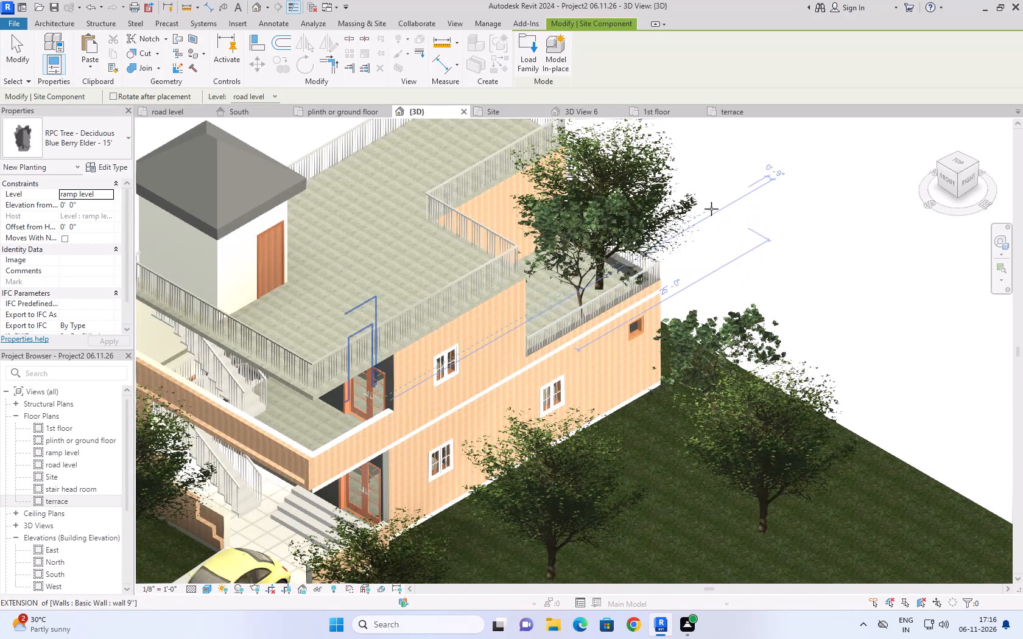
pyautogui.scroll(-3, 712, 209)
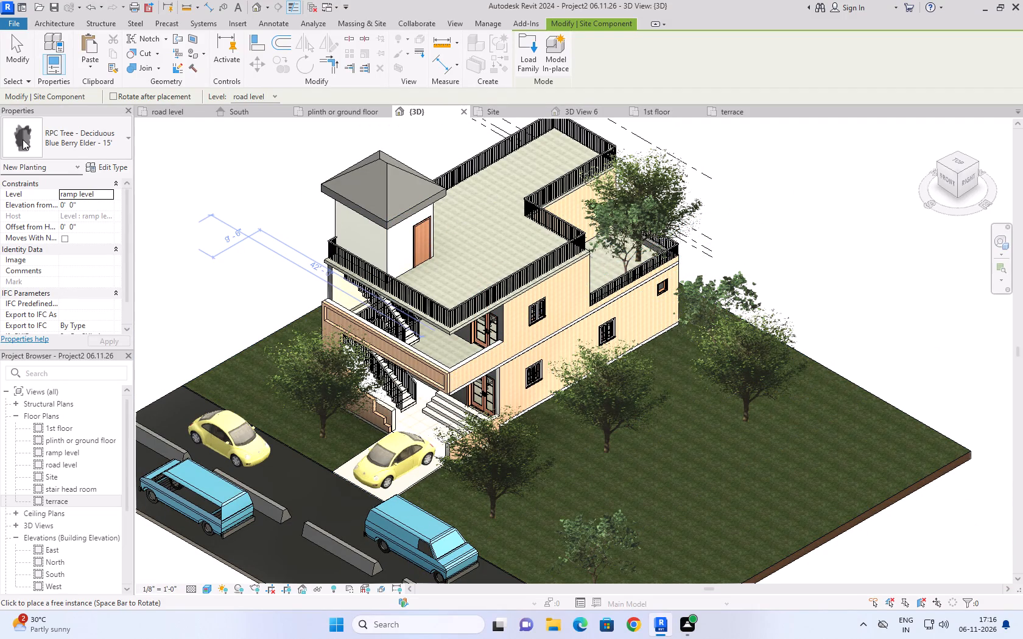
pyautogui.click(16, 63)
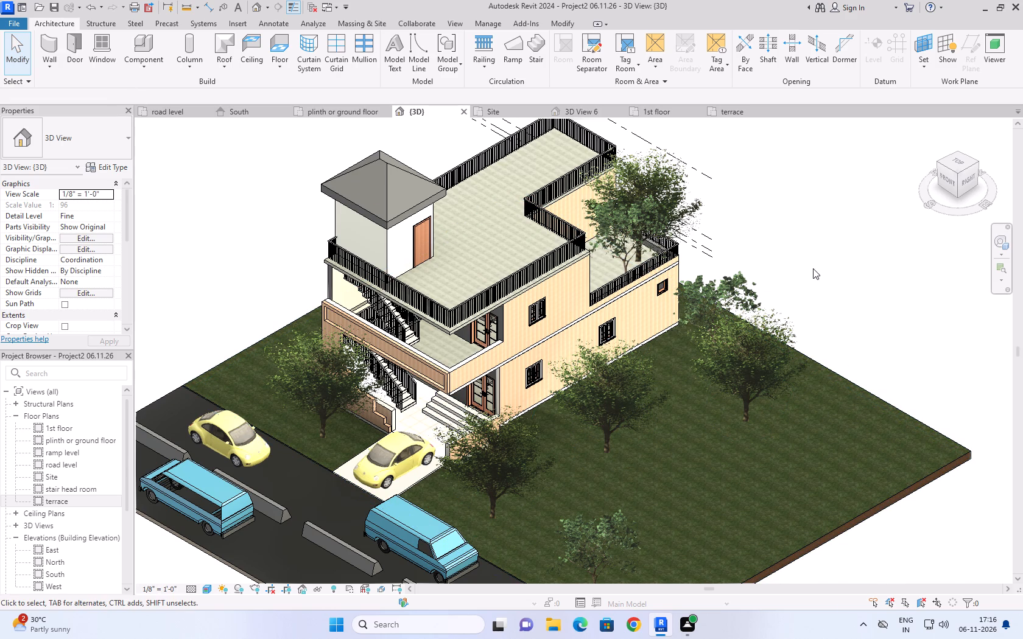
# Examine the size and placement of the trees on the back terrace and the lawn in the 3D view.
pyautogui.scroll(-5, 812, 225)
pyautogui.scroll(3, 862, 298)
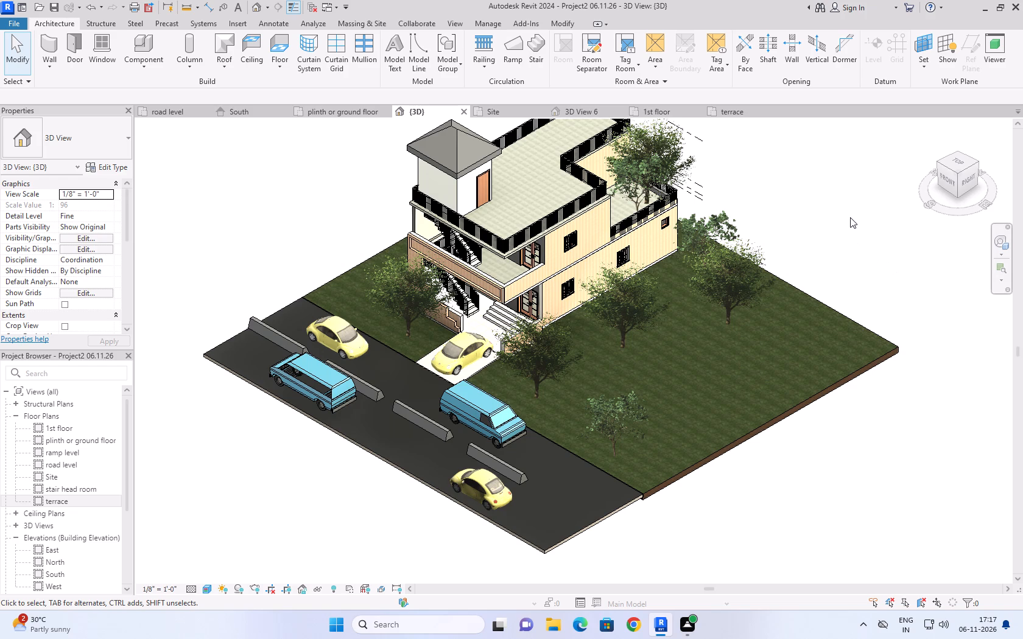
pyautogui.moveTo(850, 217); pyautogui.dragTo(746, 277, button='middle')
pyautogui.scroll(-2, 750, 272)
pyautogui.moveTo(706, 212); pyautogui.dragTo(618, 257, button='middle')
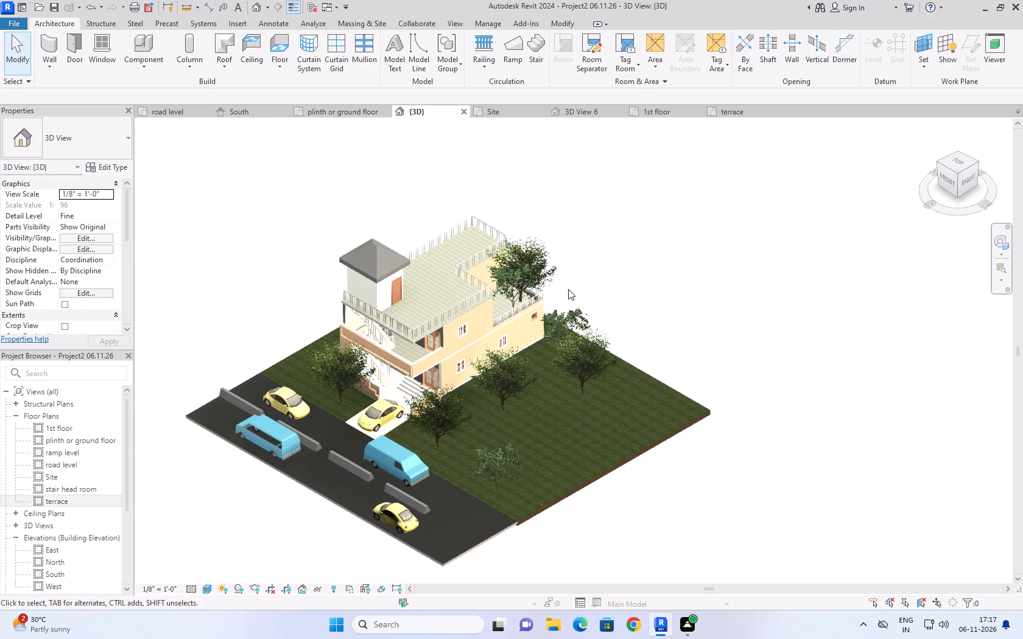
pyautogui.scroll(6, 474, 256)
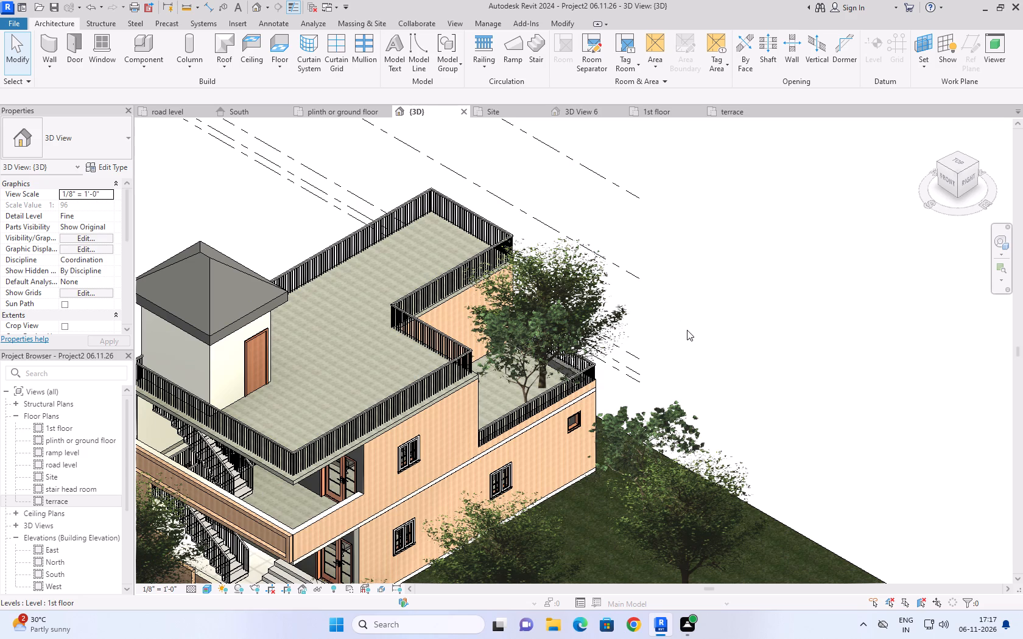
pyautogui.scroll(-4, 548, 268)
pyautogui.scroll(5, 558, 521)
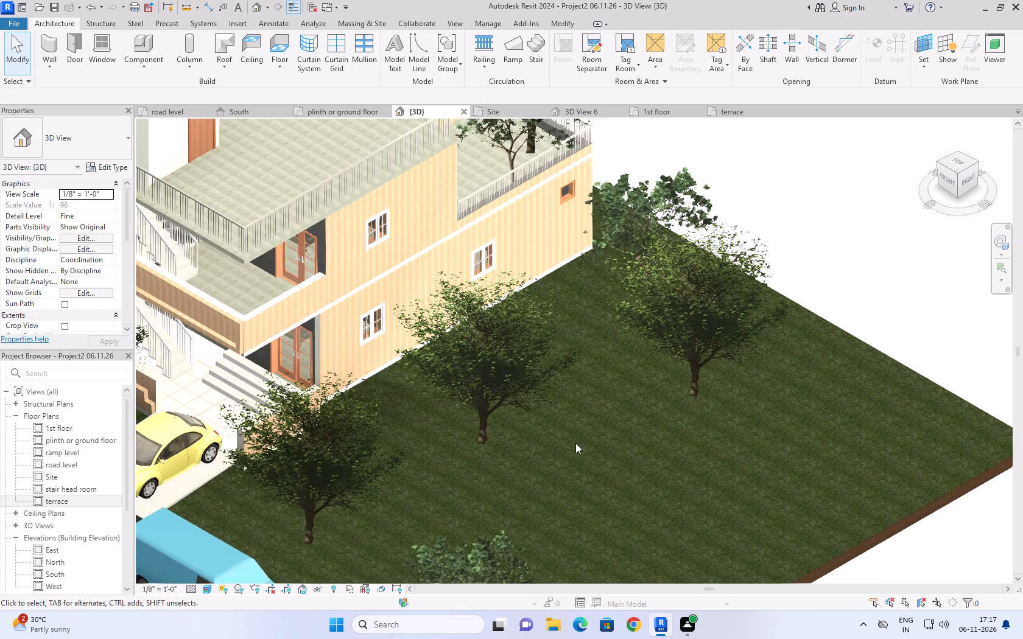
pyautogui.scroll(-4, 625, 356)
pyautogui.scroll(-3, 562, 428)
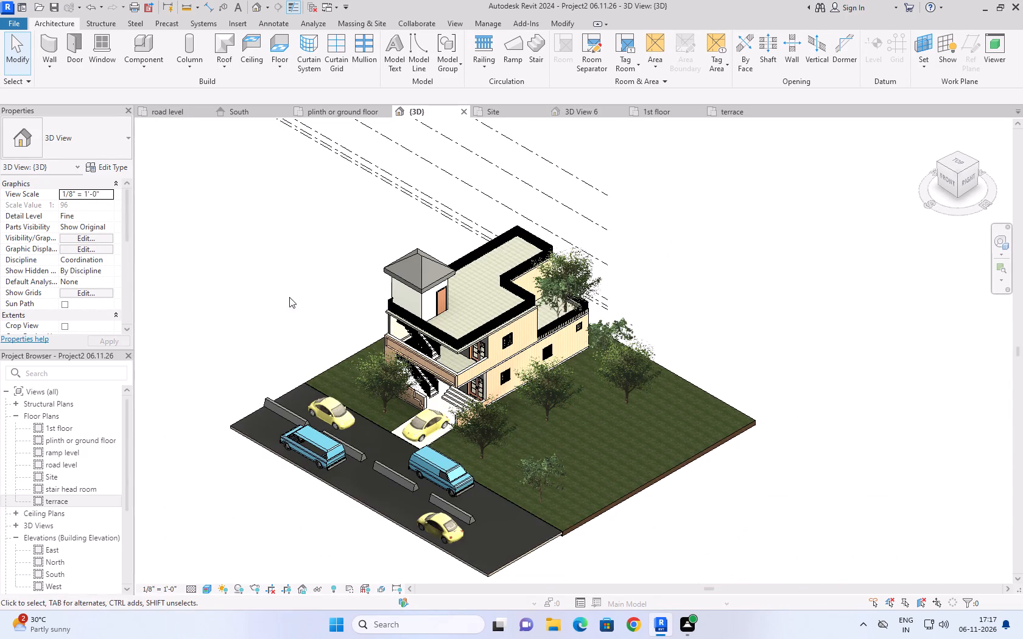
pyautogui.click(7, 47)
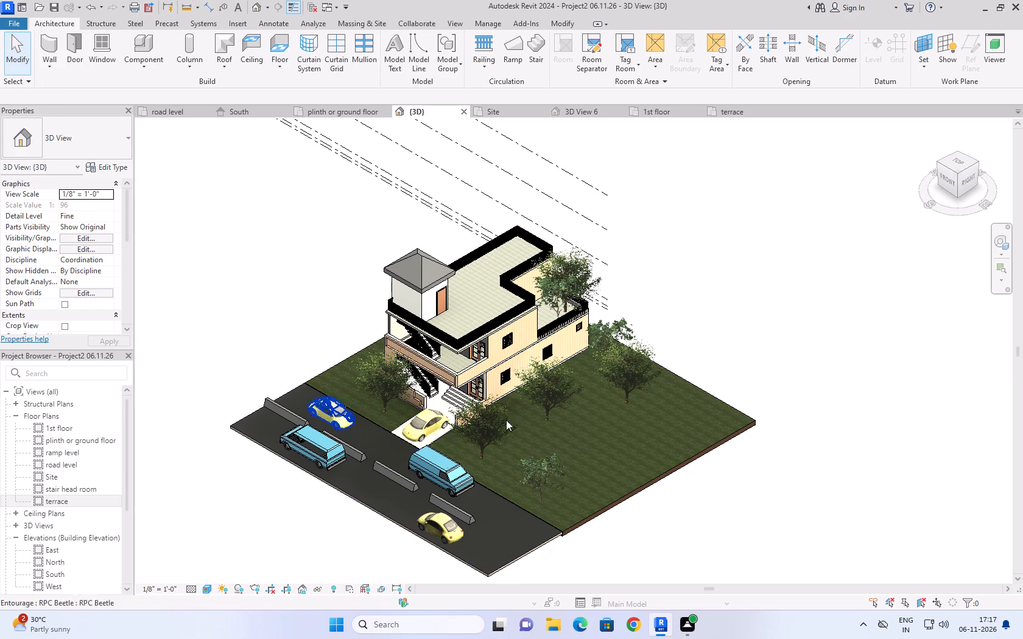
# Change the Blue Berry Elder tree on the back terrace to the Japanese Maple - 10' type.
pyautogui.scroll(8, 586, 333)
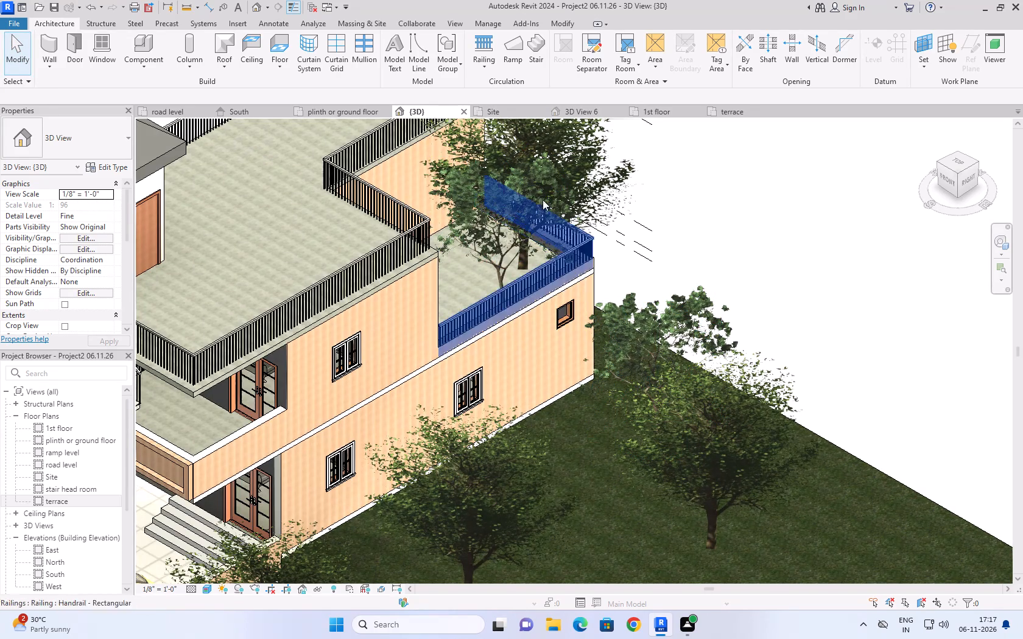
pyautogui.scroll(-4, 623, 201)
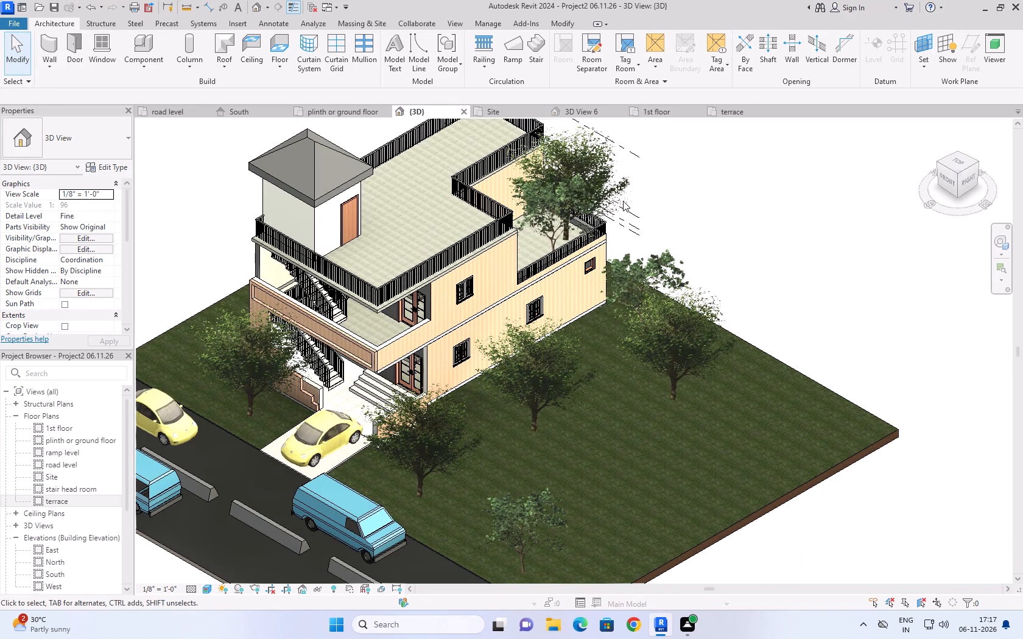
pyautogui.click(554, 201)
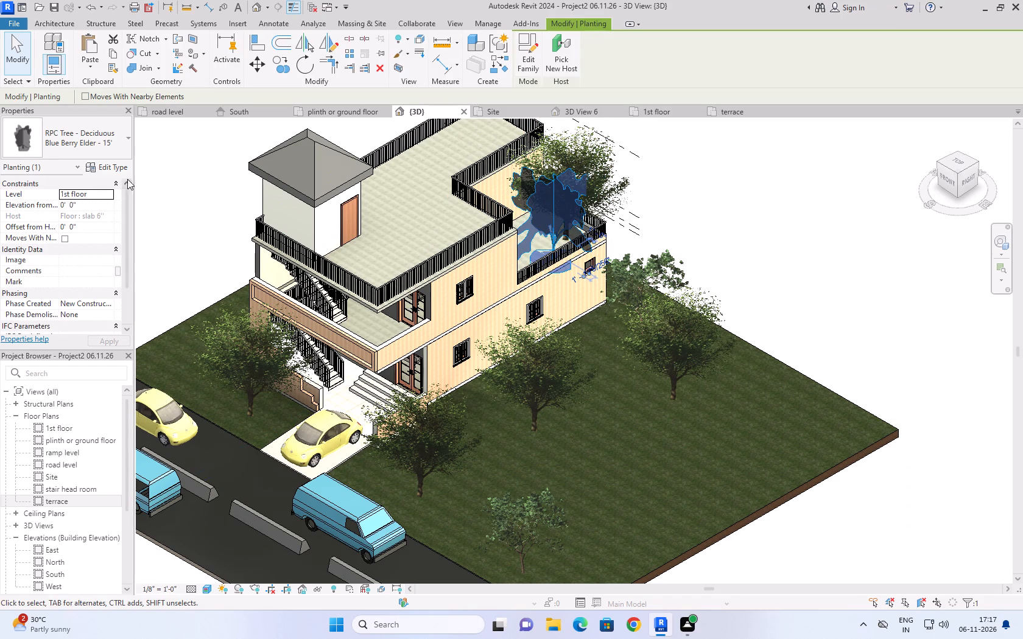
pyautogui.click(113, 147)
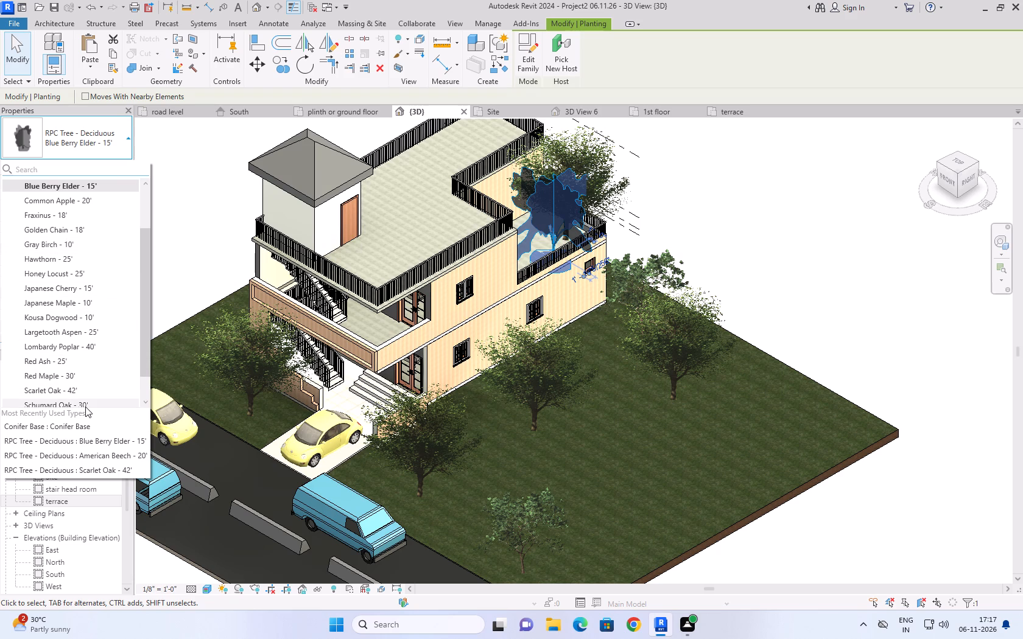
pyautogui.scroll(-6, 85, 407)
pyautogui.scroll(3, 100, 378)
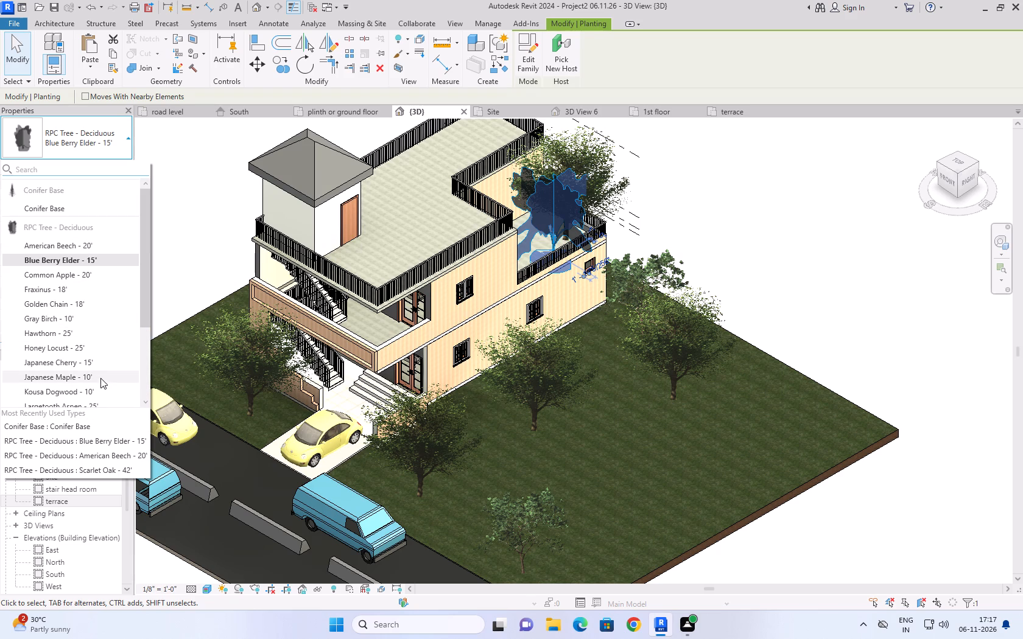
pyautogui.click(94, 376)
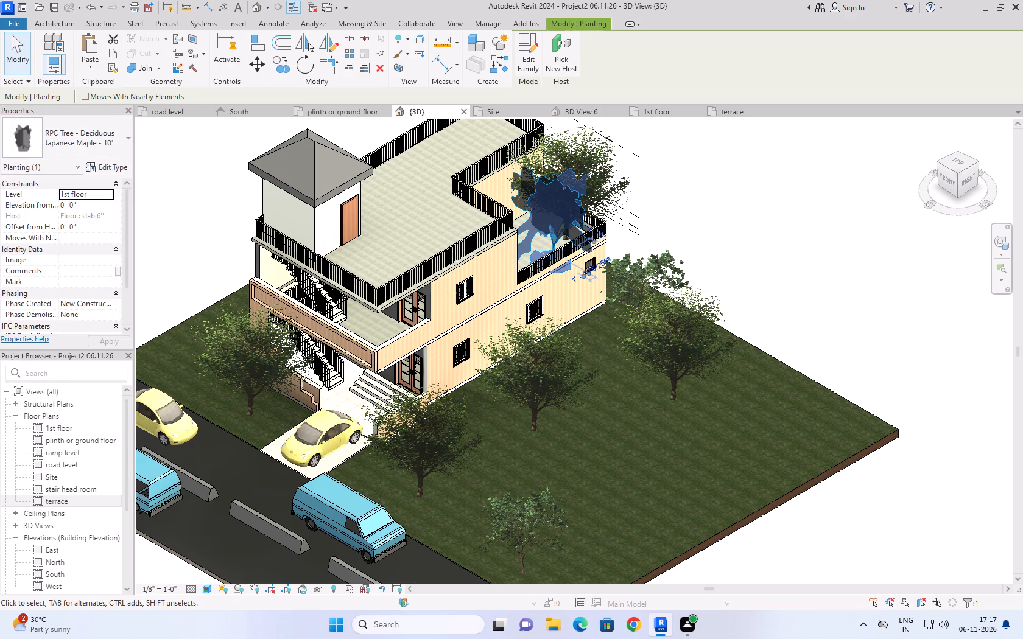
# Change the American Beech tree on the 1st floor back terrace to the Gray Birch - 10' type.
pyautogui.click(811, 237)
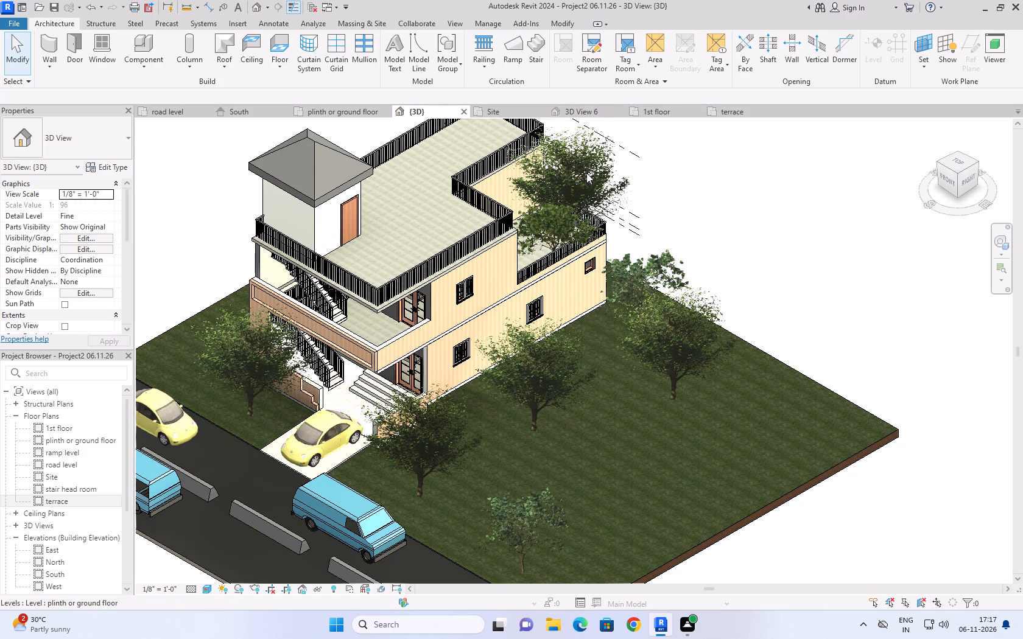
pyautogui.click(566, 173)
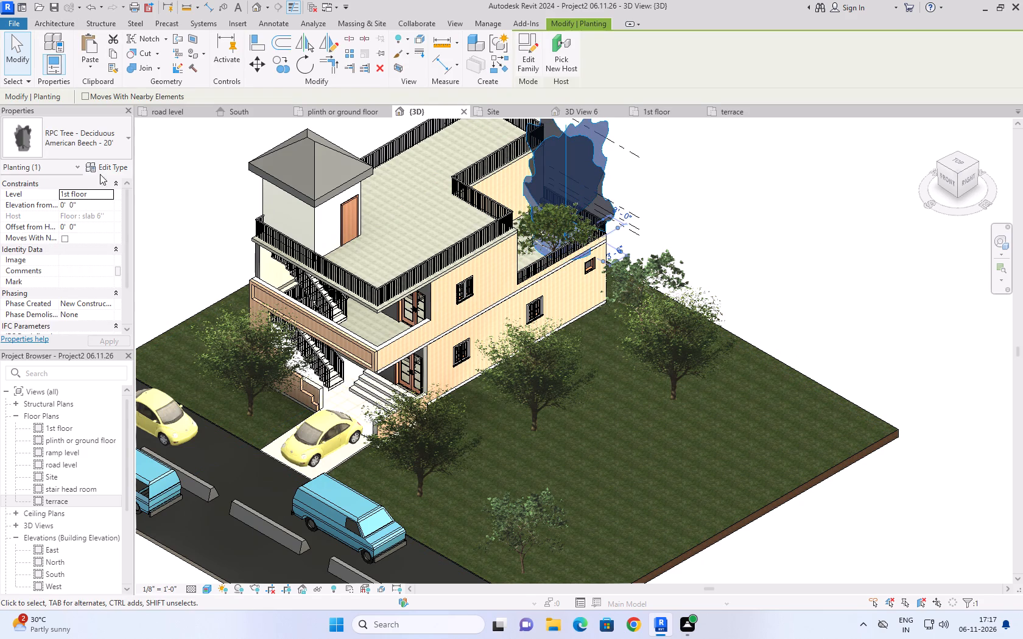
pyautogui.click(114, 145)
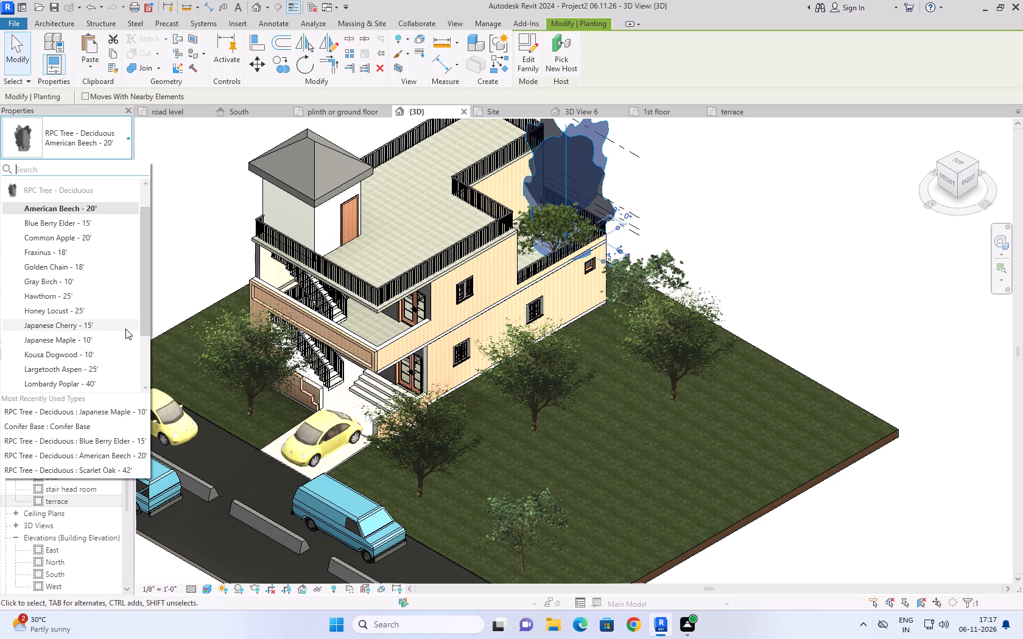
pyautogui.scroll(-1, 130, 334)
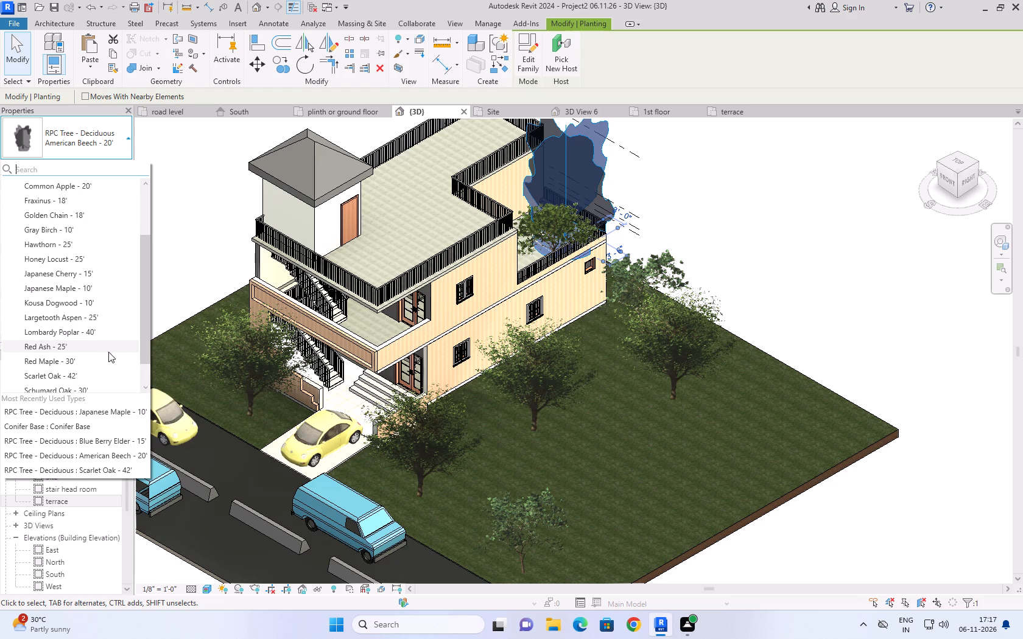
pyautogui.click(85, 227)
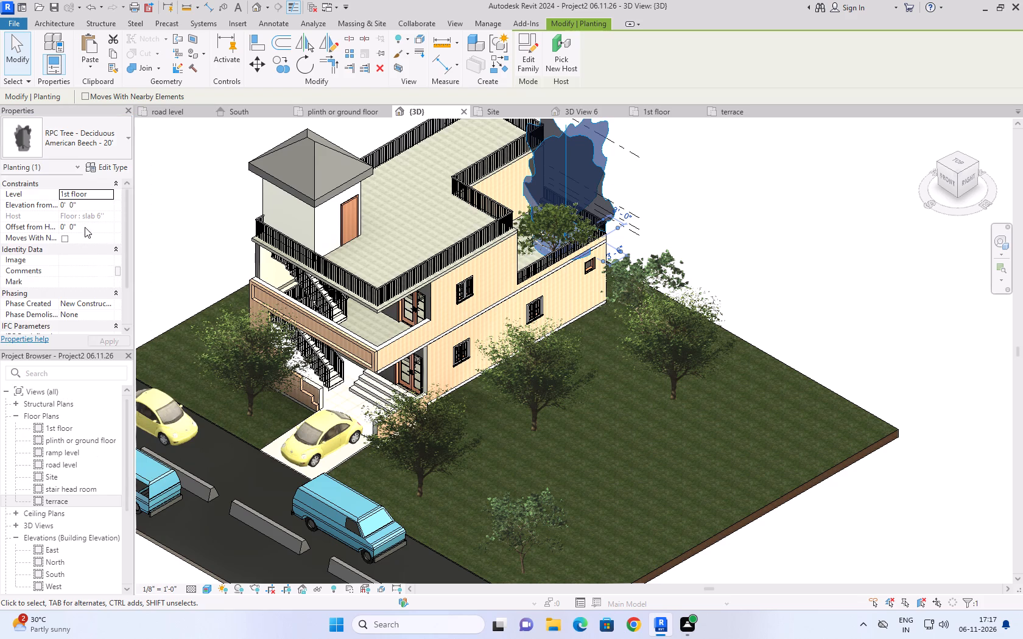
pyautogui.click(746, 263)
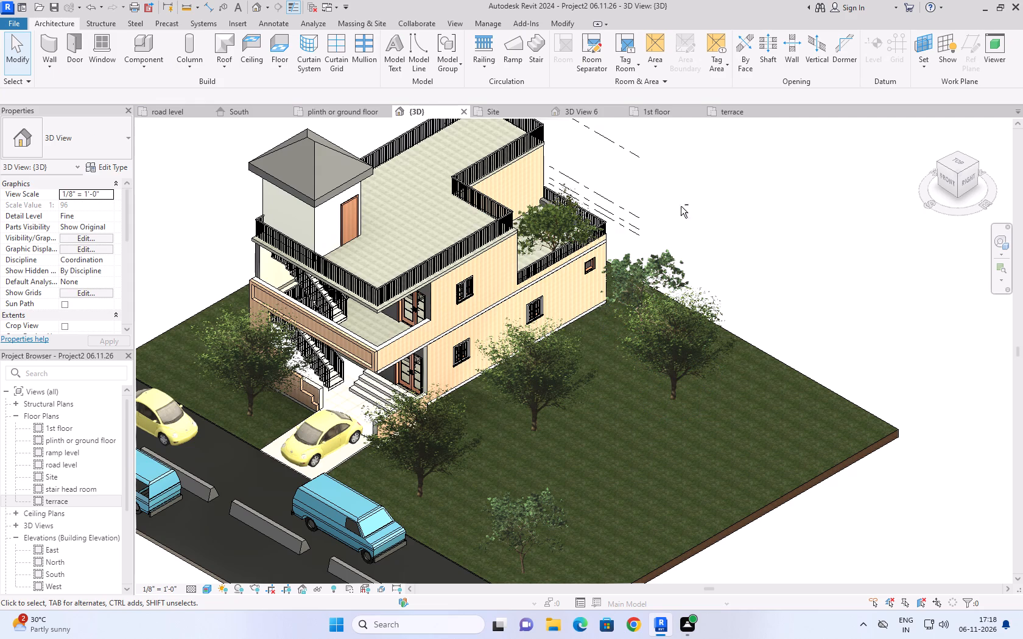
# Nudge the Gray Birch tree on the back terrace toward the rear railing, to about 1'-8" from the rear wall.
pyautogui.keyDown('shift'); pyautogui.moveTo(681, 206); pyautogui.dragTo(600, 204, button='middle'); pyautogui.keyUp('shift')
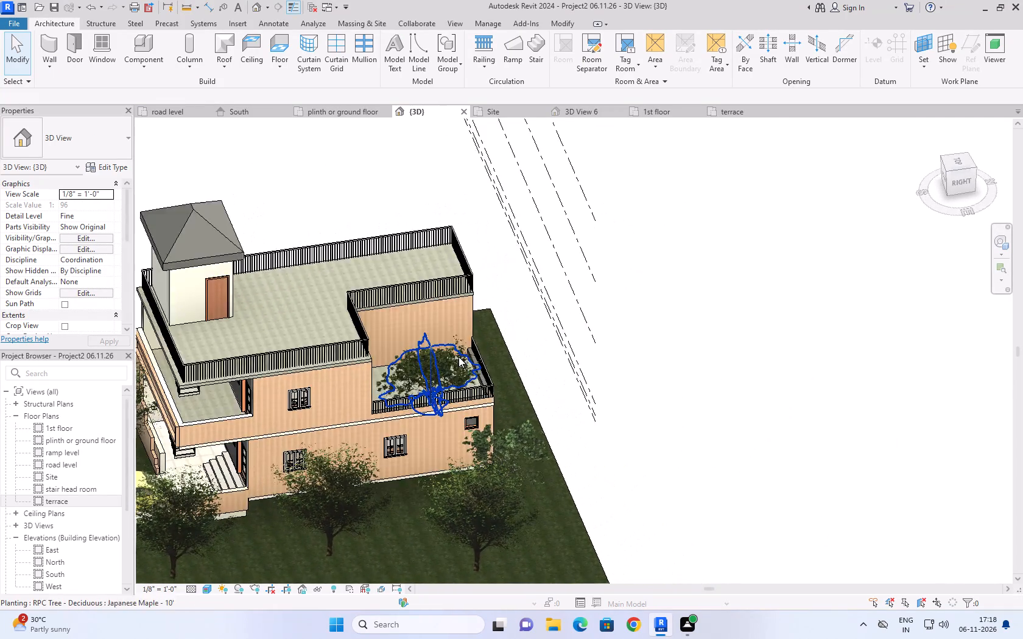
pyautogui.scroll(8, 457, 359)
pyautogui.click(476, 409)
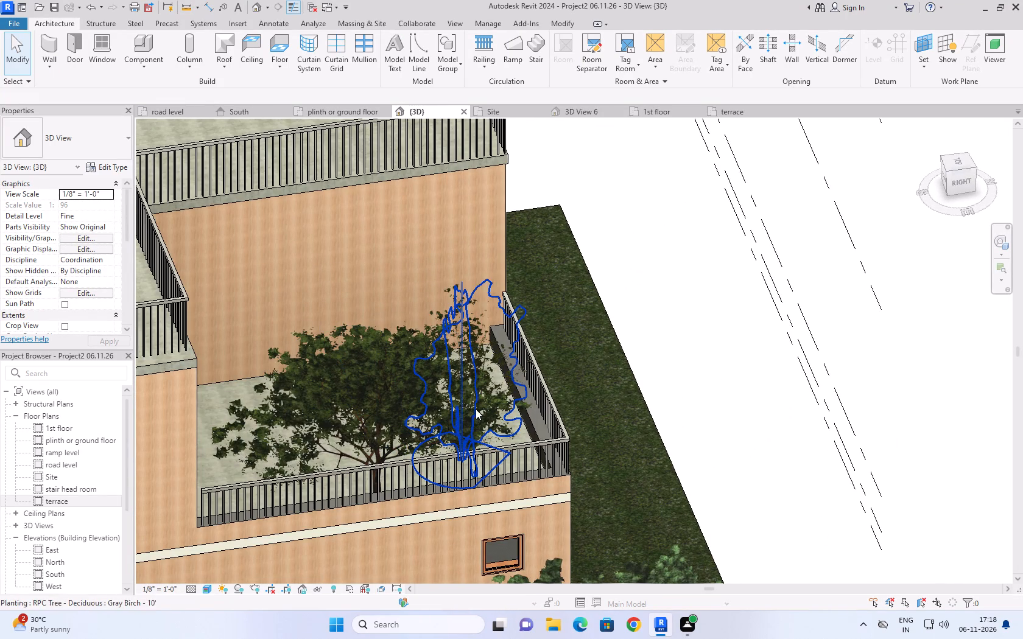
pyautogui.press('Right')
pyautogui.press('Right')
pyautogui.press('Right')
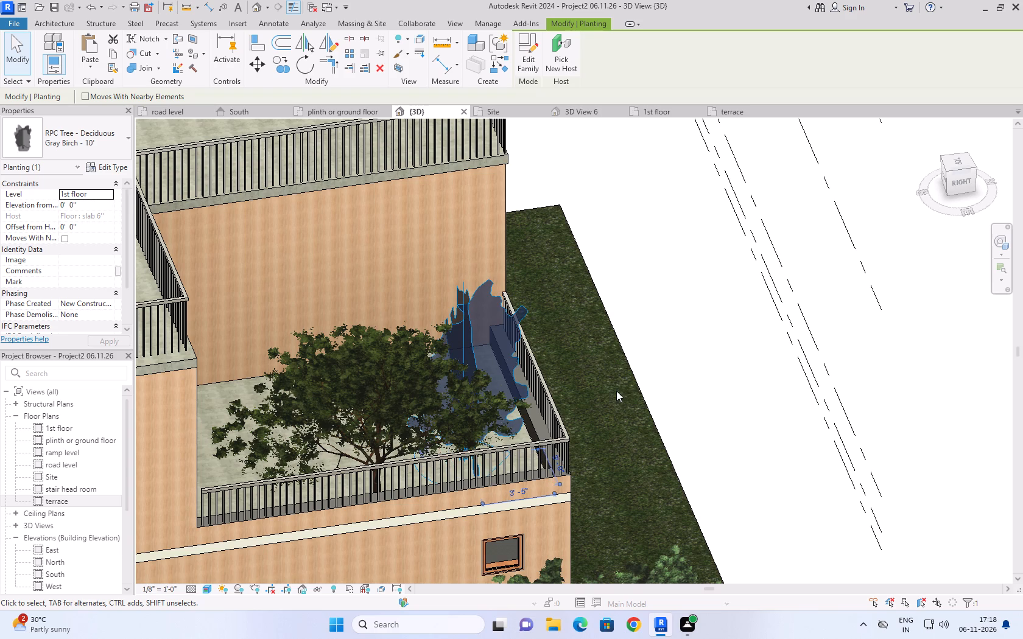
pyautogui.press('Right')
pyautogui.press('Right')
pyautogui.press('Right')
pyautogui.press('Right')
pyautogui.press('Right')
pyautogui.press('Right')
pyautogui.press('Right')
pyautogui.press('Right')
pyautogui.press('Right')
pyautogui.press('Right')
pyautogui.press('Right')
pyautogui.press('Right')
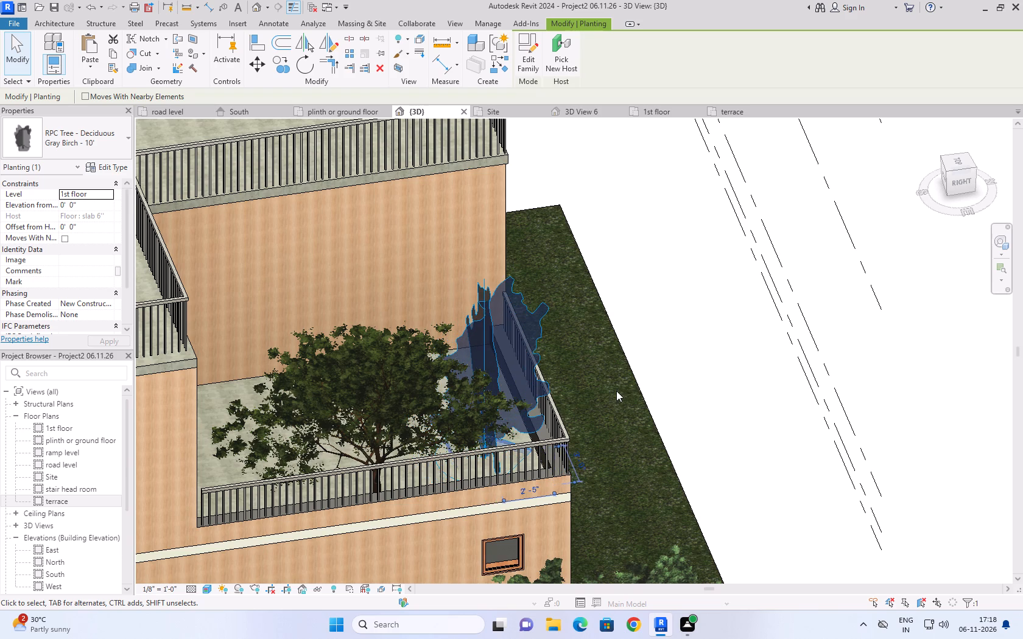
pyautogui.press('Right')
pyautogui.press('Right')
pyautogui.press('Right')
pyautogui.press('Right')
pyautogui.press('Right')
pyautogui.press('Right')
pyautogui.press('Right')
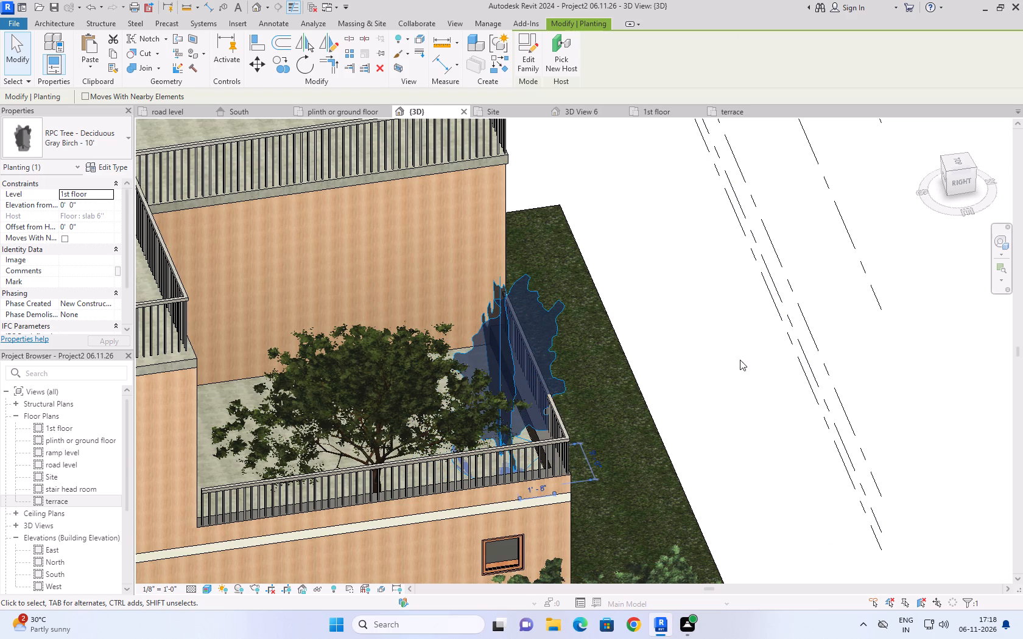
pyautogui.click(929, 360)
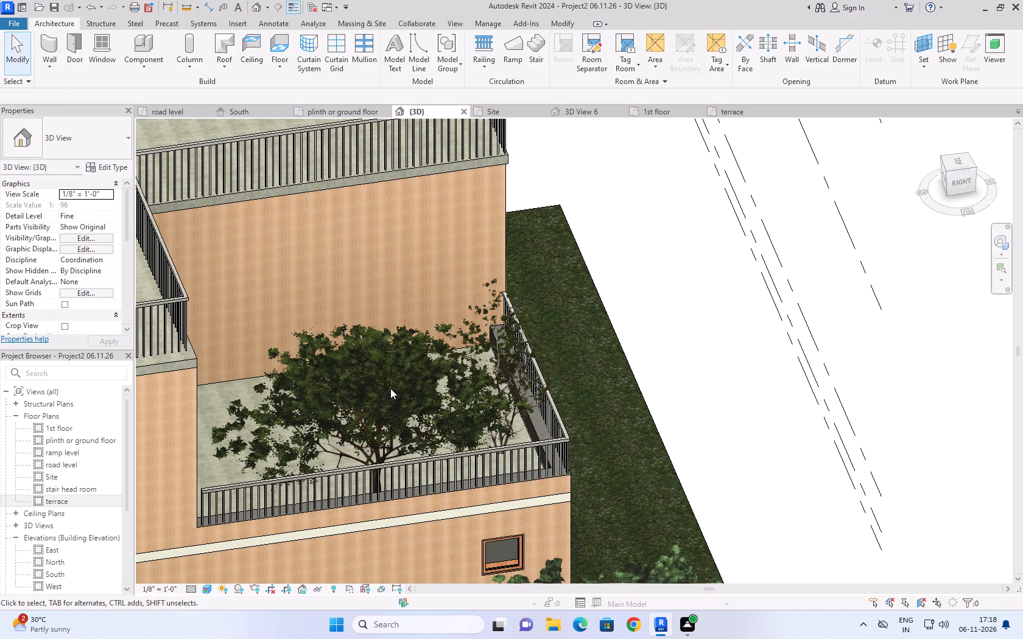
# Nudge the Japanese Maple on the back terrace slightly inward from the side railing and rearward, to about 7'-11" from the rear wall.
pyautogui.click(393, 372)
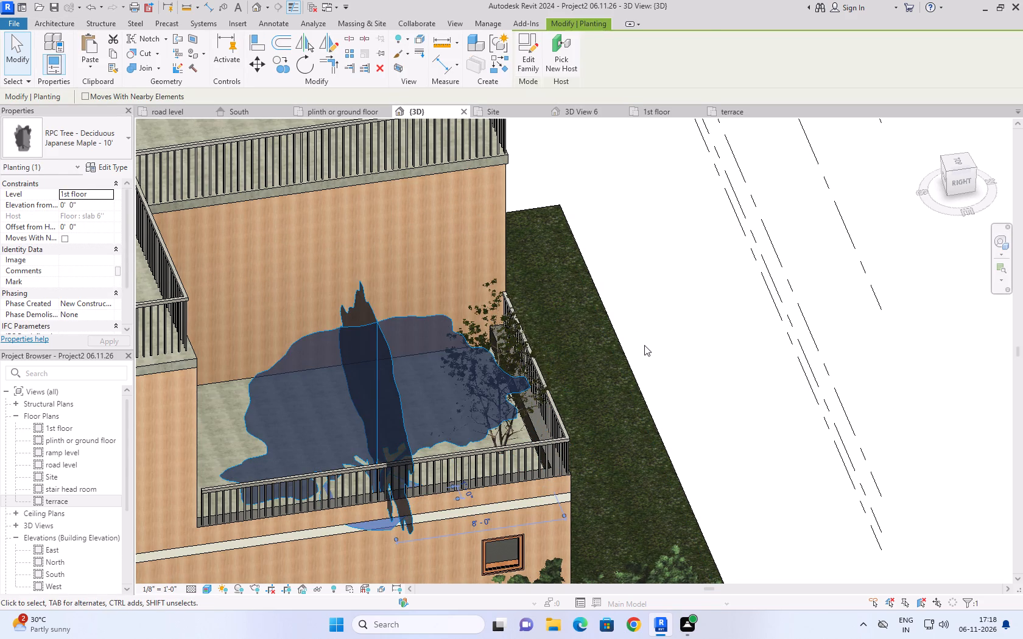
pyautogui.press('Up')
pyautogui.press('Up')
pyautogui.press('Up')
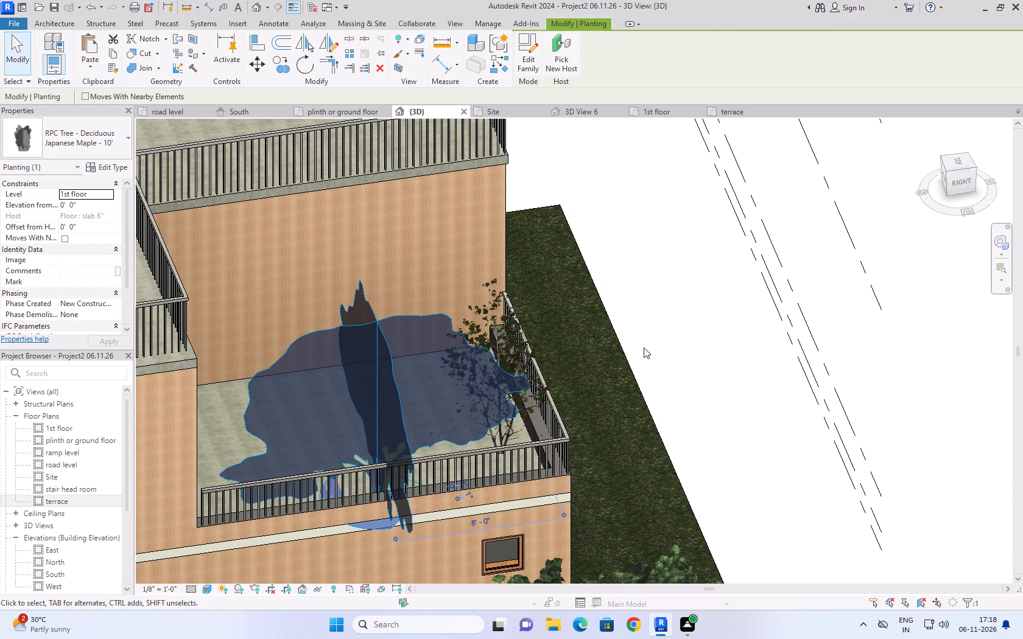
pyautogui.press('Up')
pyautogui.press('Right')
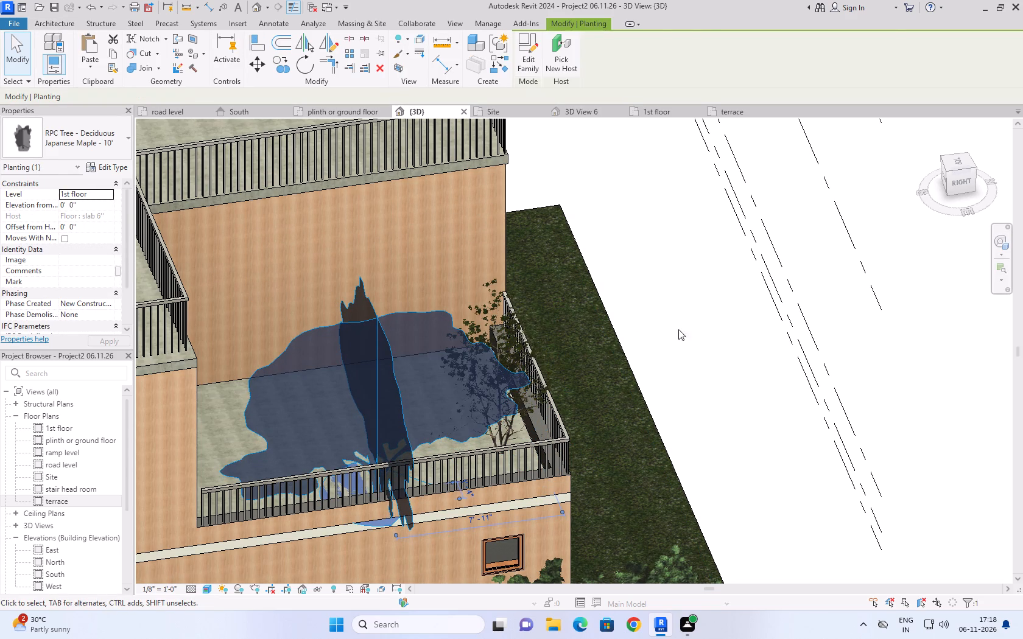
pyautogui.click(698, 309)
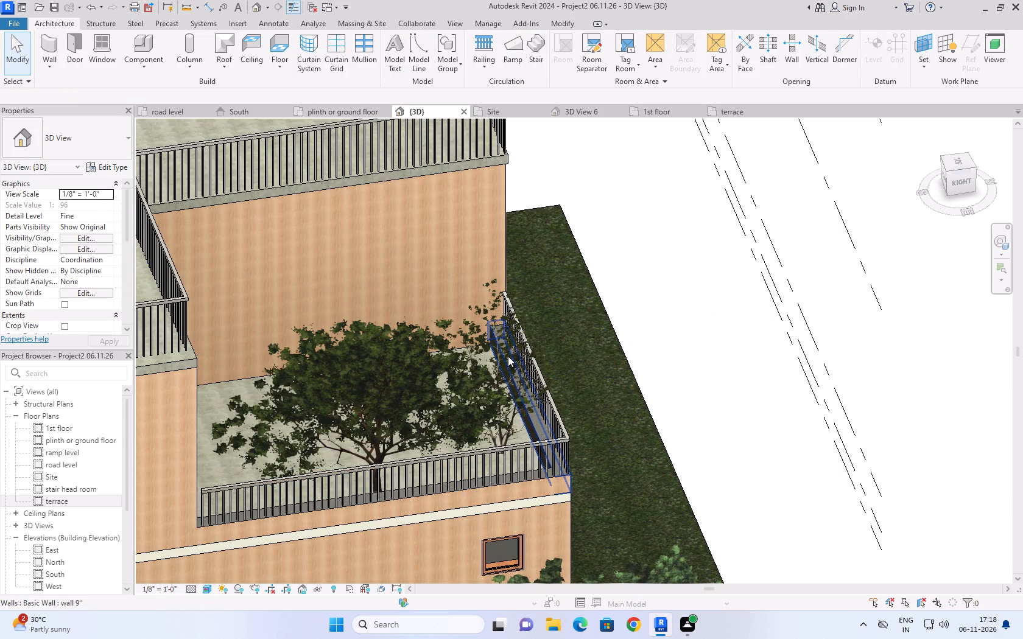
# Examine the adjusted terrace trees and the whole site from the side and in the isometric 3D view.
pyautogui.click(513, 386)
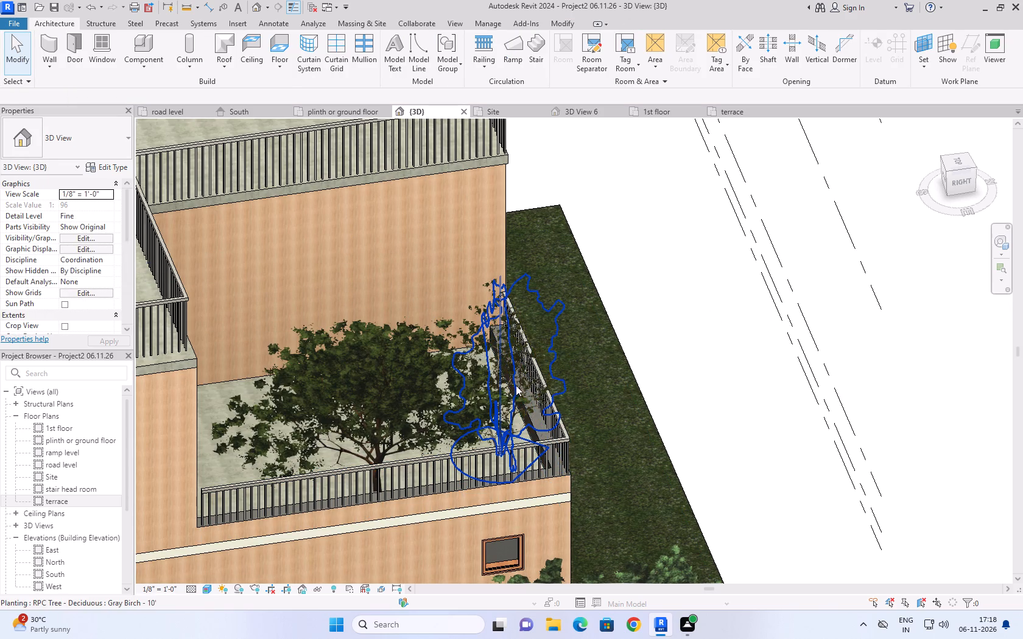
pyautogui.click(656, 299)
pyautogui.scroll(-3, 692, 287)
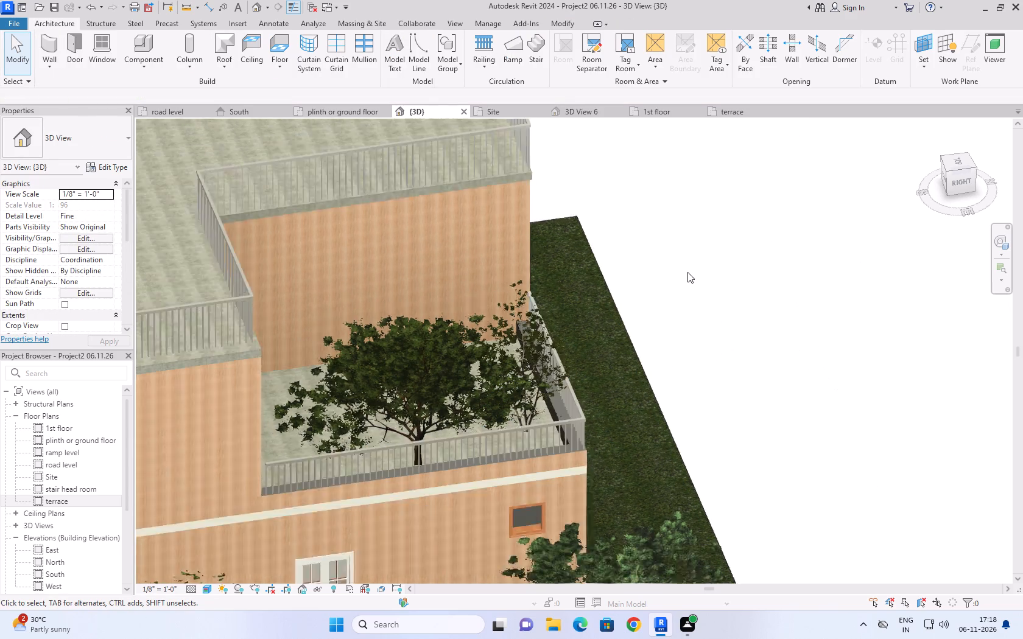
pyautogui.scroll(-3, 687, 271)
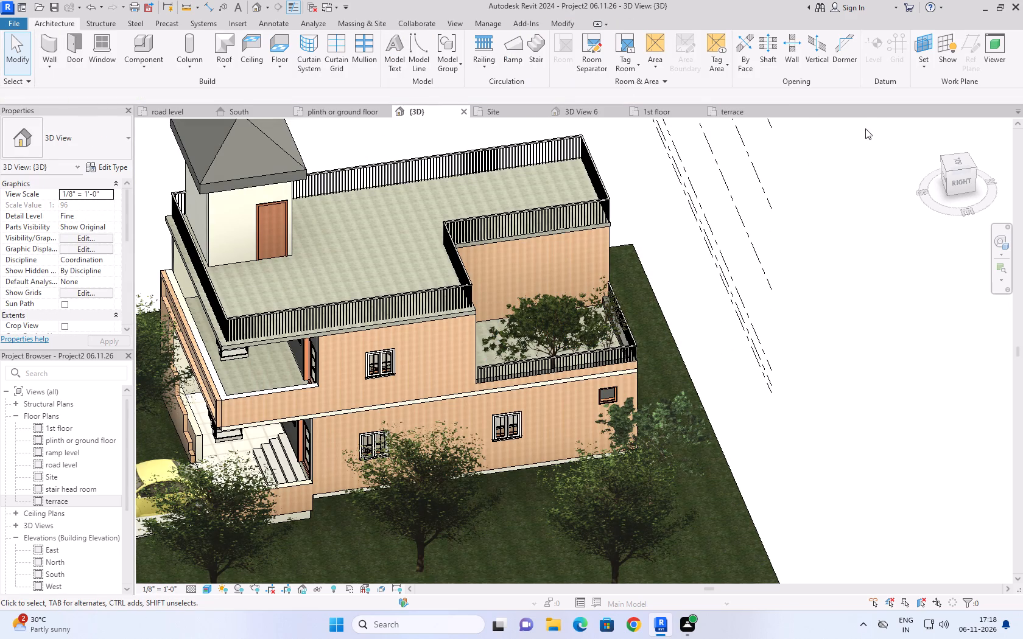
pyautogui.click(932, 130)
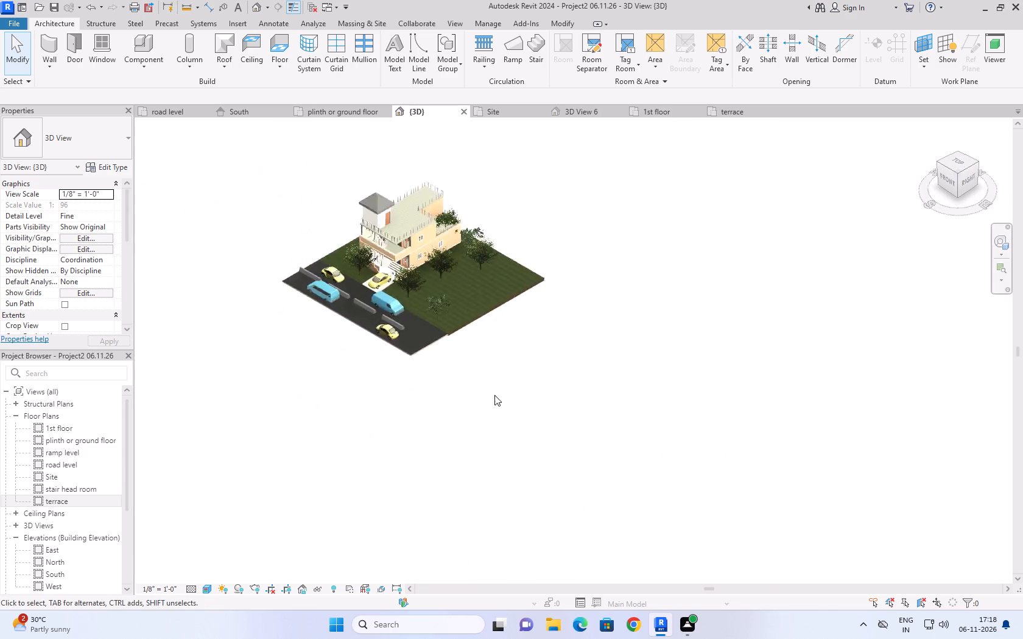
pyautogui.scroll(8, 823, 388)
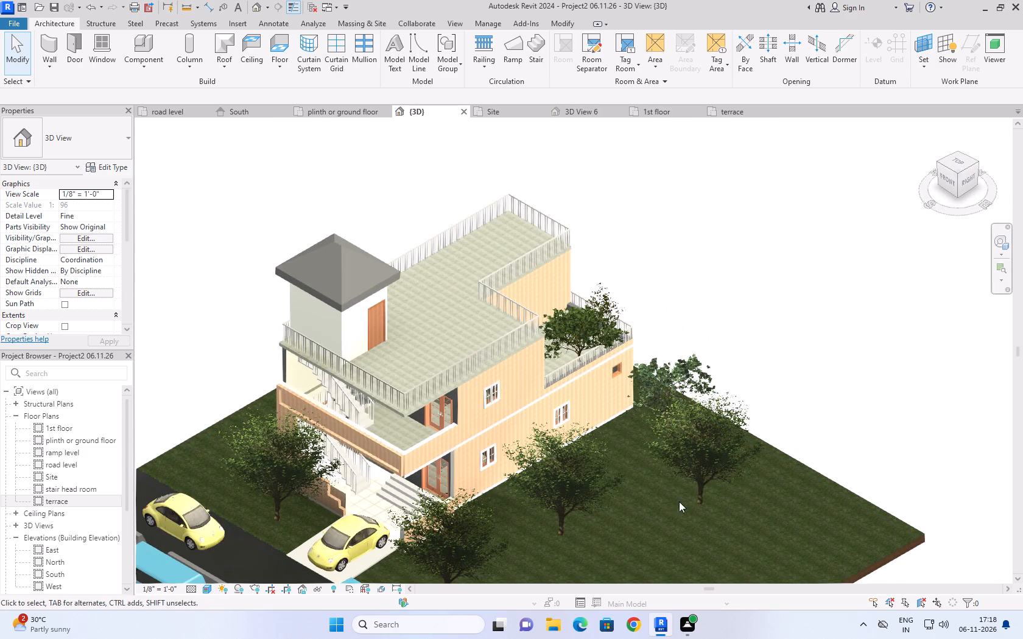
pyautogui.scroll(3, 600, 428)
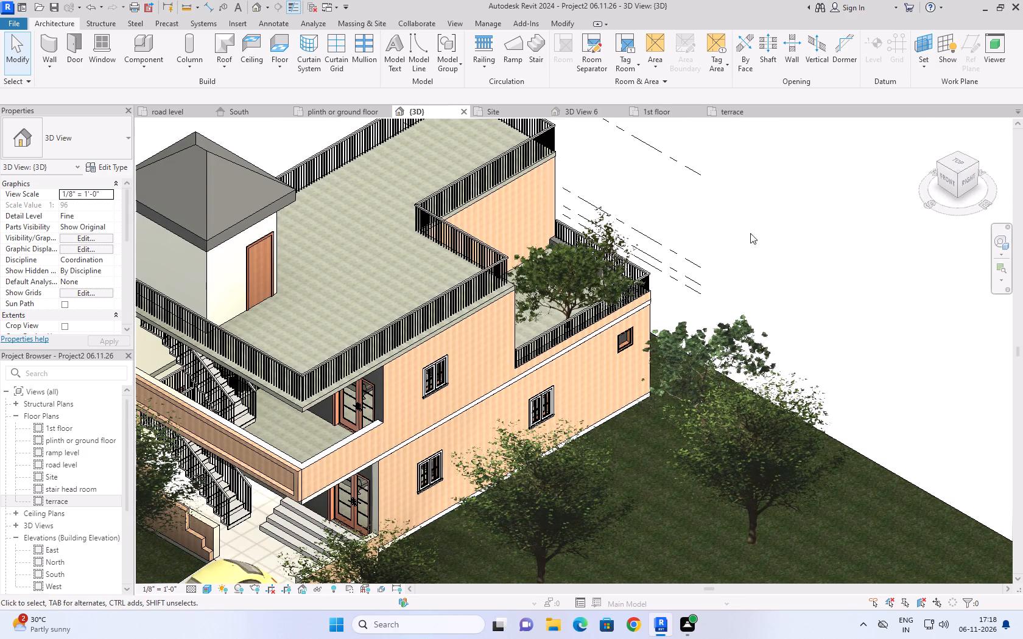
pyautogui.click(793, 222)
pyautogui.scroll(-7, 804, 175)
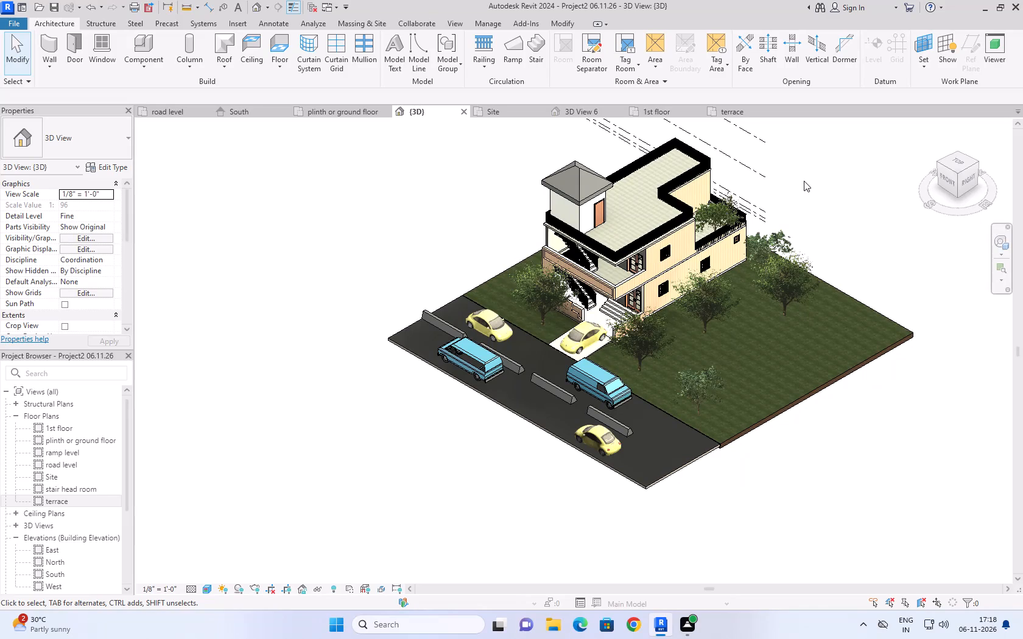
# Save the project.
pyautogui.hotkey('ctrl', 's')
# Examine the terrace trees, the side lawn trees and the overall site in the 3D view.
pyautogui.moveTo(795, 192); pyautogui.dragTo(723, 211, button='middle')
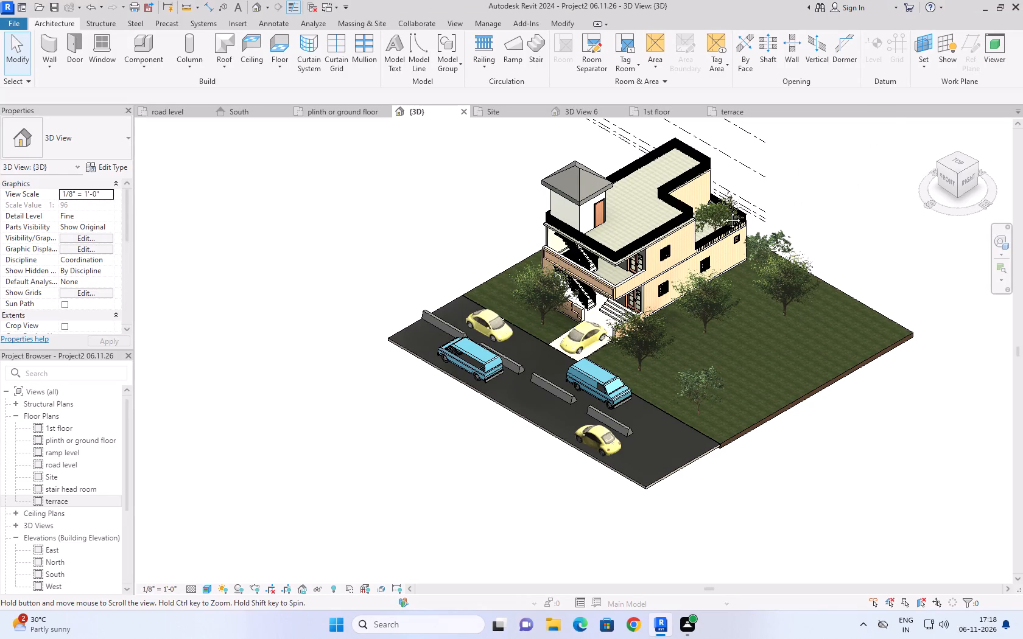
pyautogui.moveTo(723, 211); pyautogui.dragTo(669, 219, button='middle')
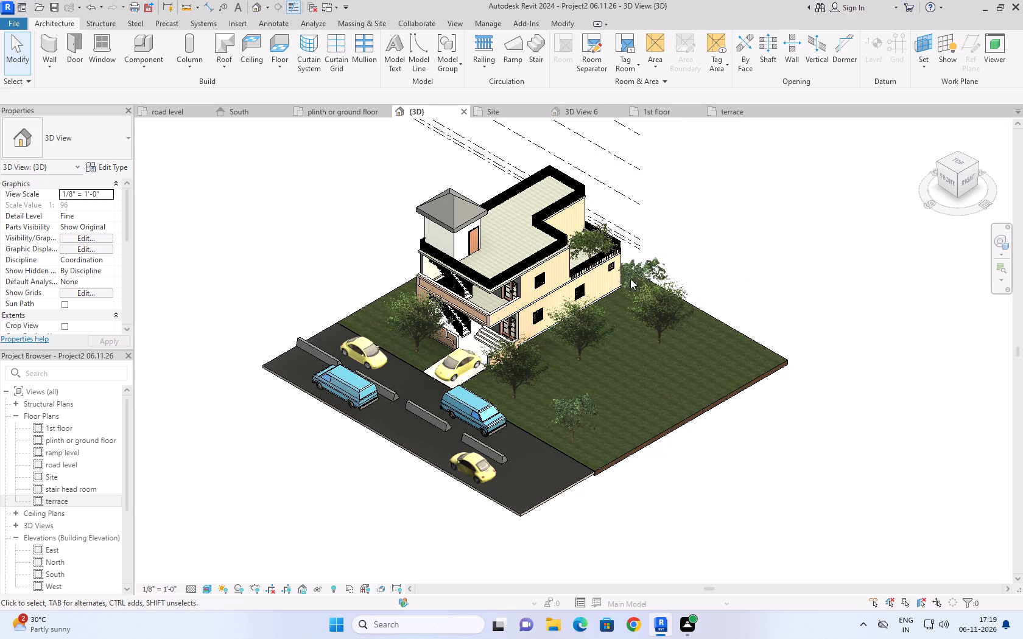
pyautogui.scroll(6, 614, 271)
pyautogui.scroll(2, 705, 214)
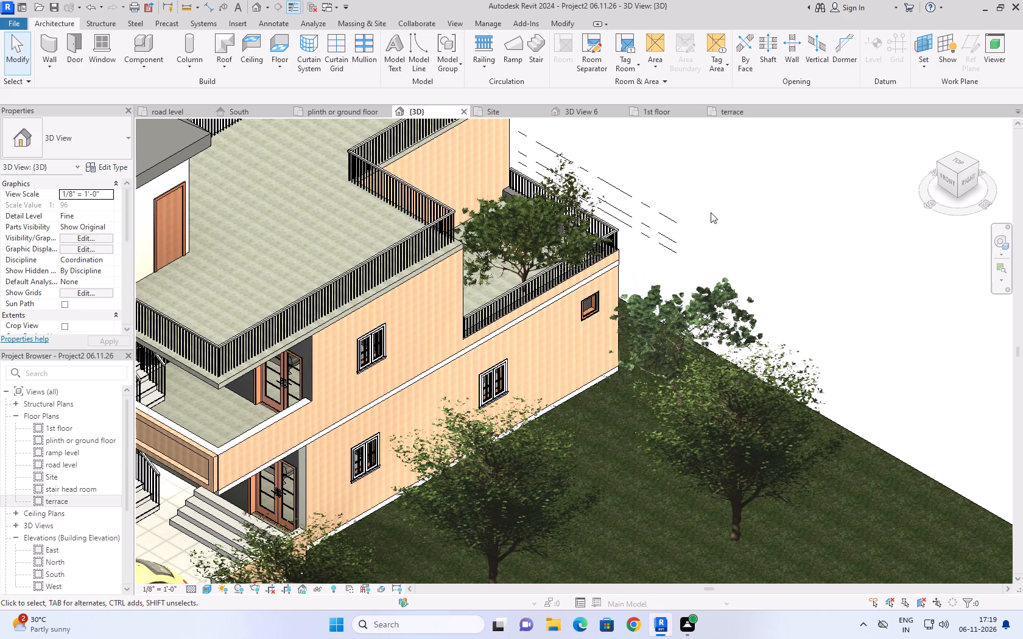
pyautogui.scroll(-1, 544, 215)
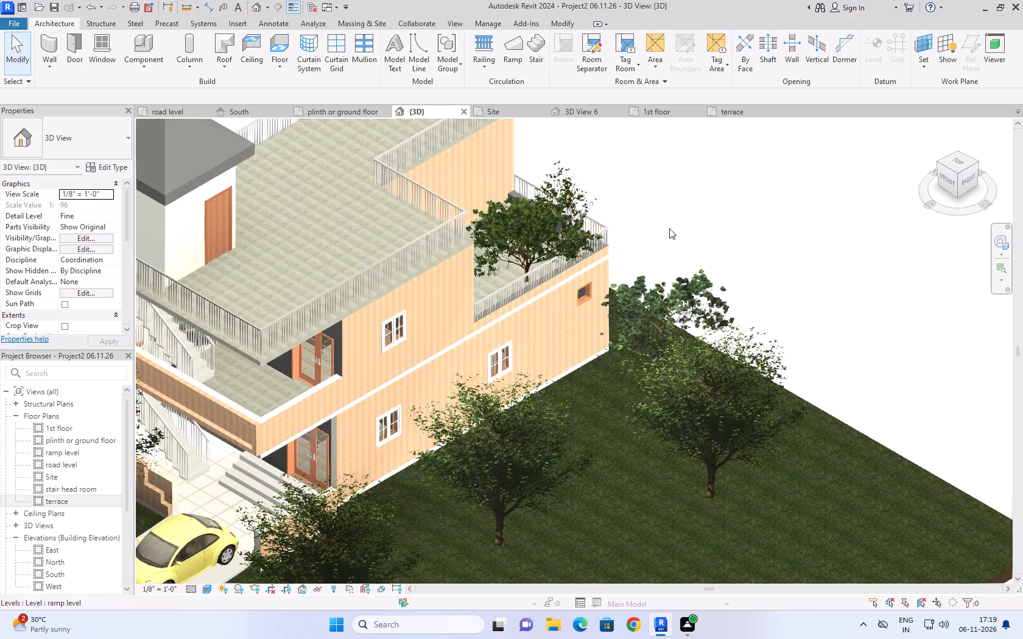
pyautogui.scroll(3, 471, 227)
pyautogui.click(729, 218)
pyautogui.click(815, 241)
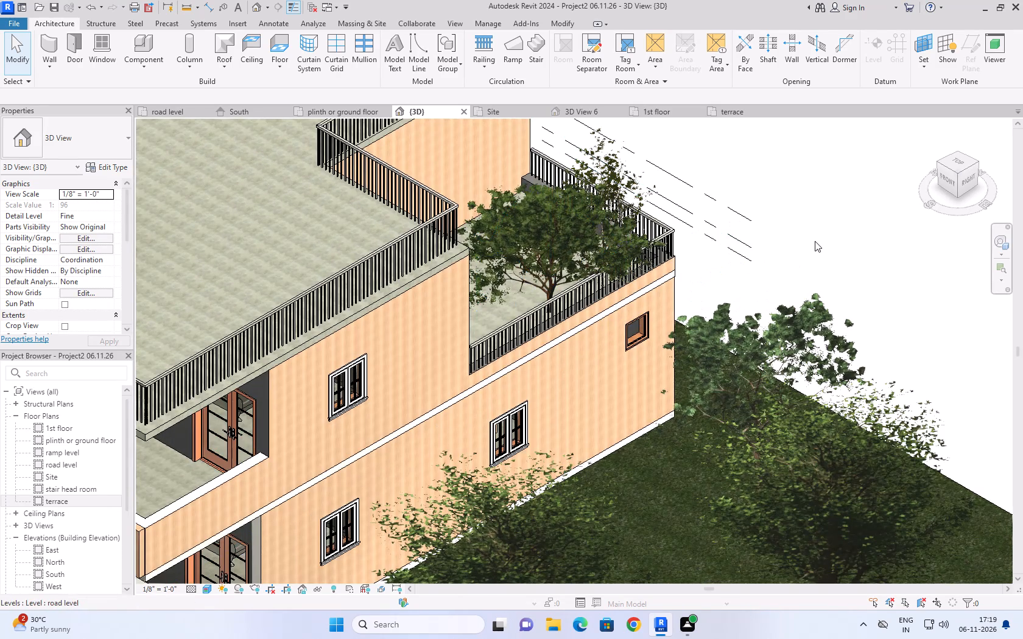
pyautogui.scroll(-3, 815, 241)
pyautogui.scroll(8, 795, 293)
pyautogui.scroll(5, 589, 222)
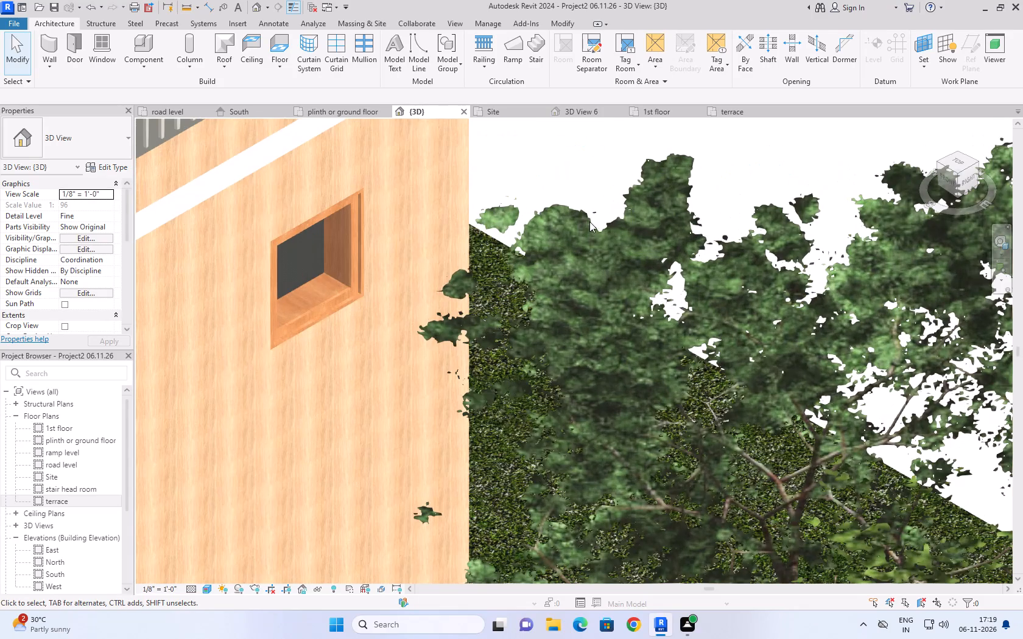
pyautogui.scroll(-9, 641, 261)
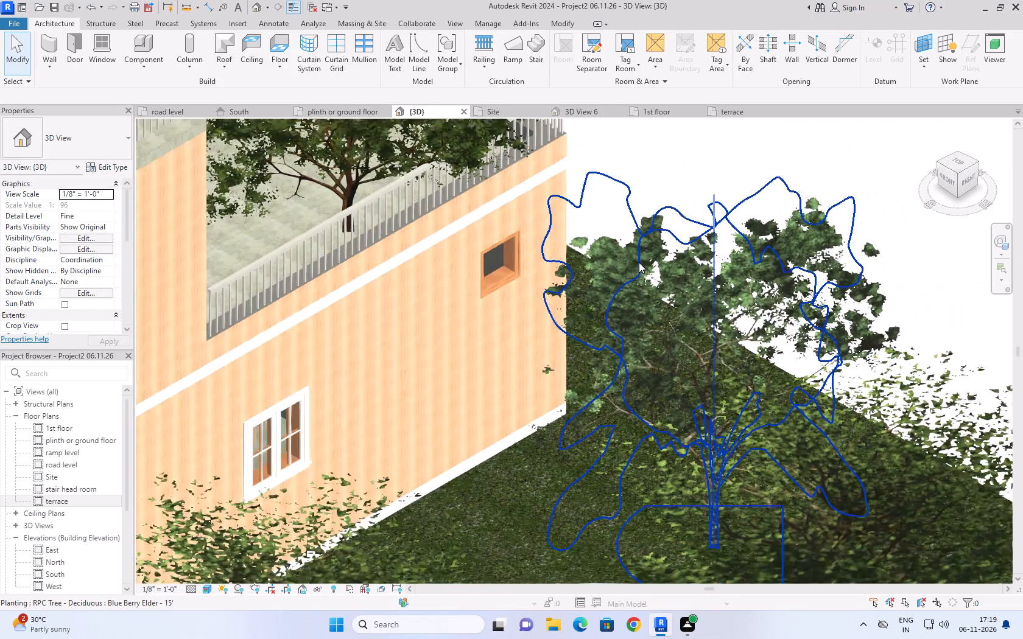
pyautogui.scroll(-9, 780, 425)
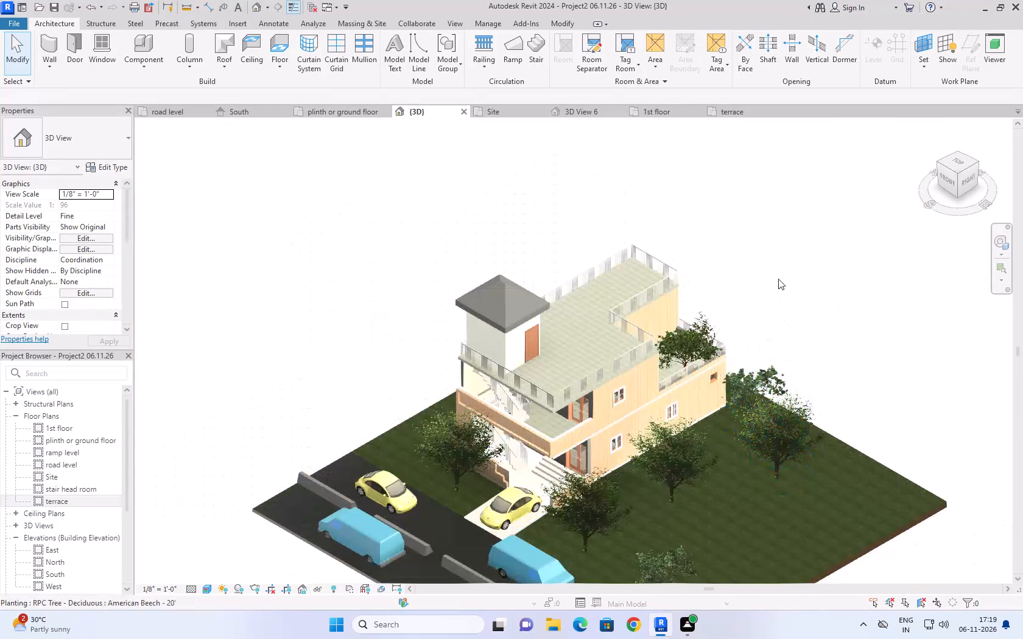
pyautogui.scroll(-4, 777, 274)
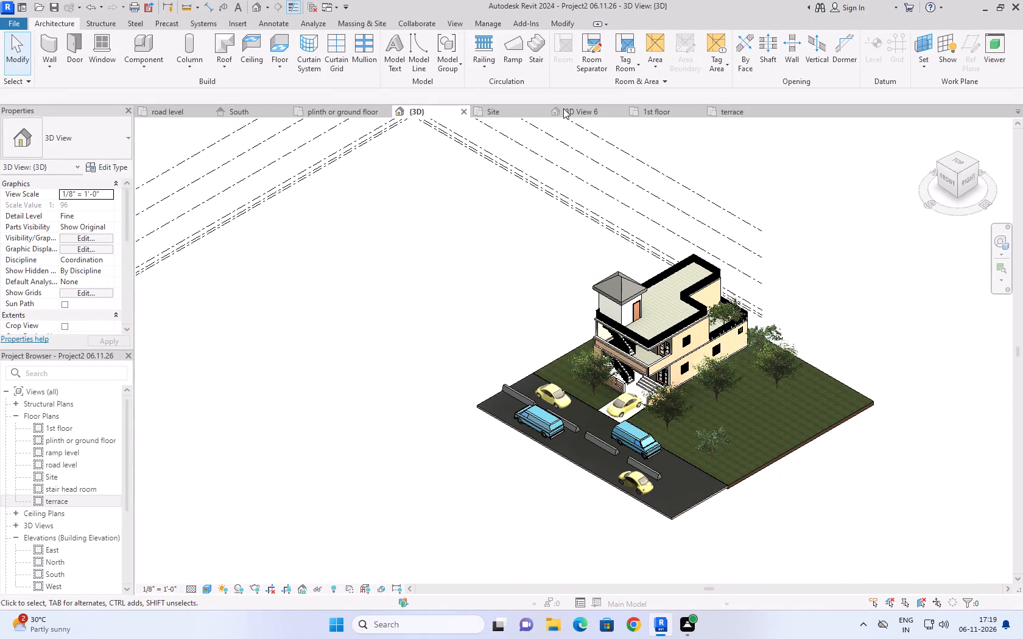
# Place a perspective camera on the ground floor plan, outside the front road corner on the lawn side, aimed diagonally across the house.
pyautogui.click(507, 115)
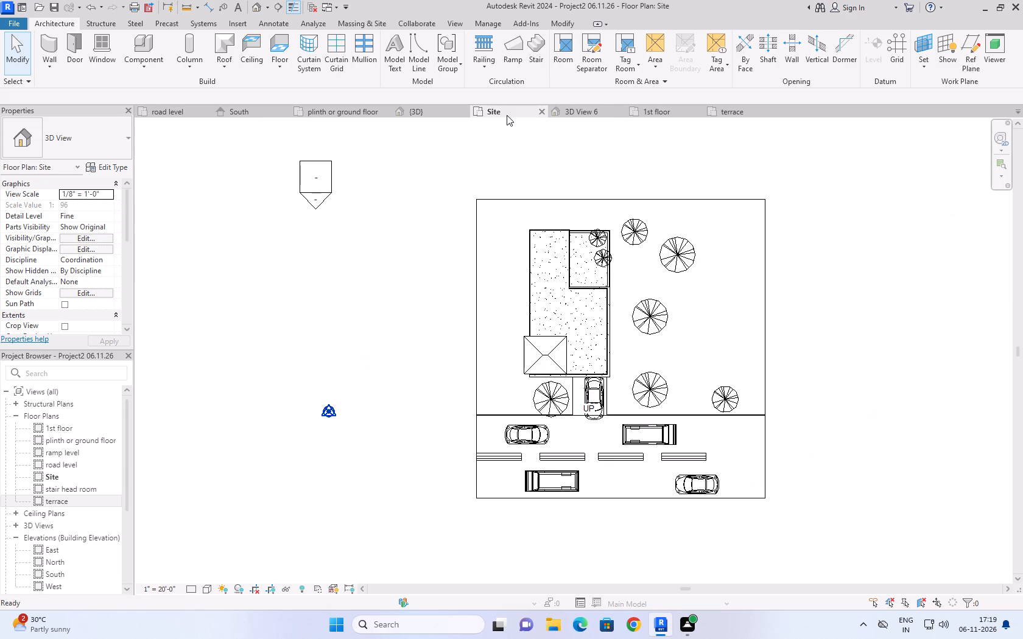
pyautogui.click(367, 113)
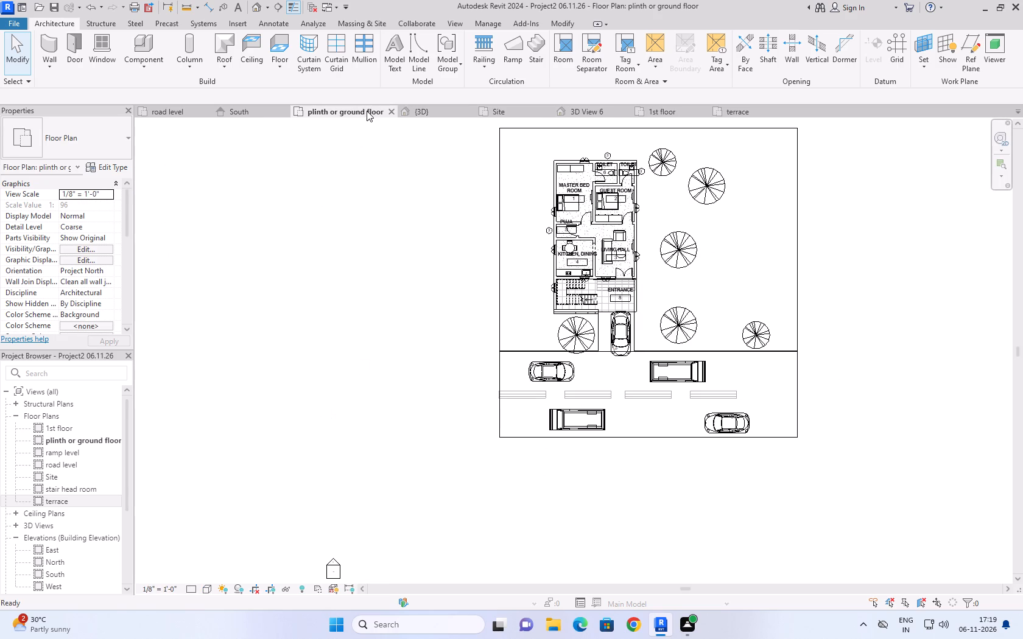
pyautogui.scroll(-1, 413, 259)
pyautogui.moveTo(412, 259); pyautogui.dragTo(272, 306, button='middle')
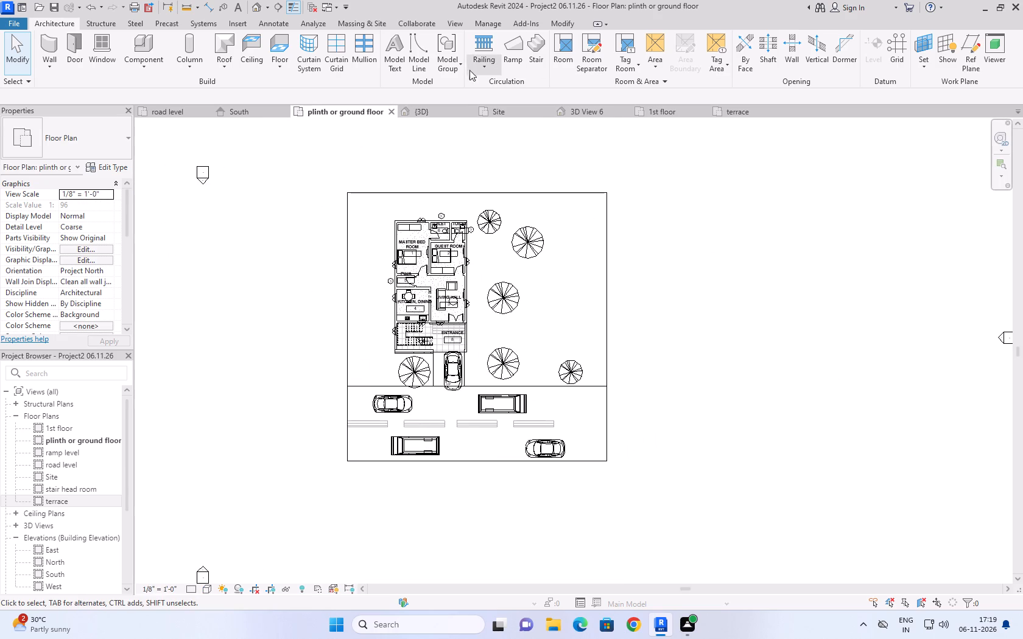
pyautogui.click(452, 24)
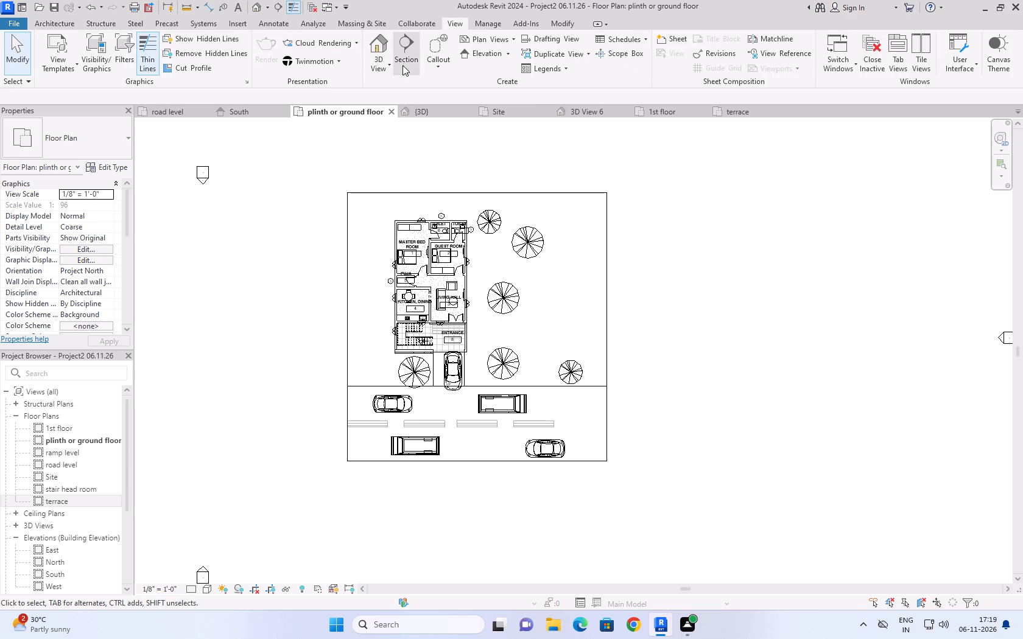
pyautogui.click(387, 73)
pyautogui.click(392, 110)
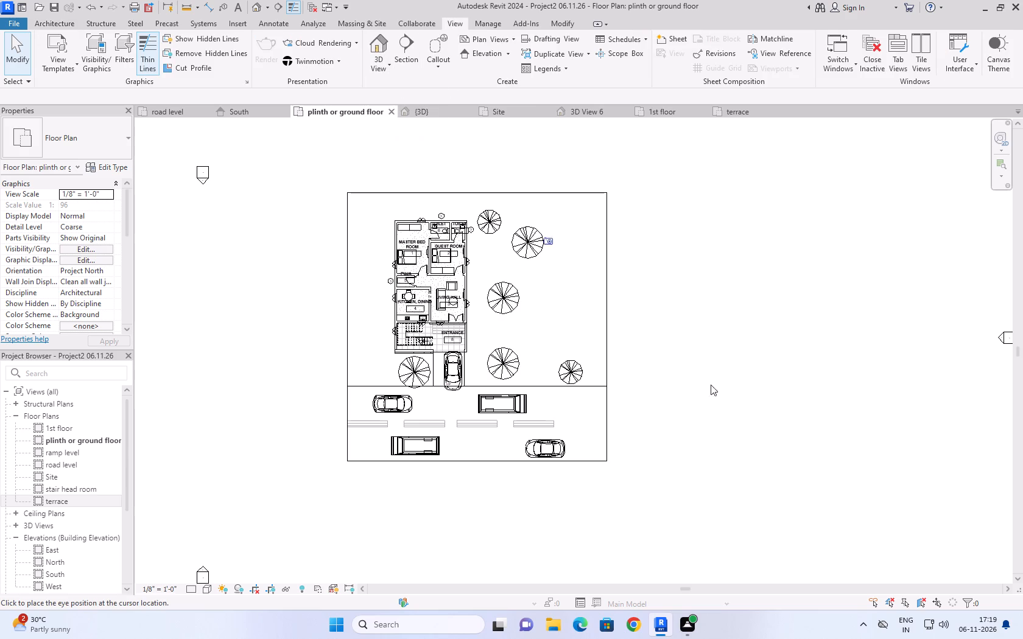
pyautogui.scroll(1, 762, 565)
pyautogui.click(651, 506)
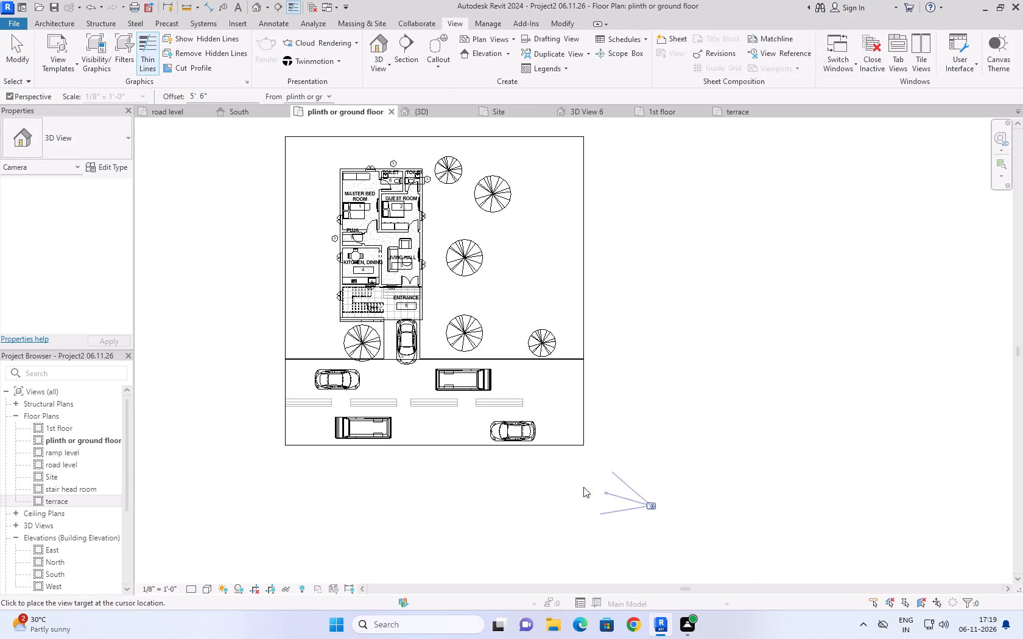
pyautogui.click(247, 187)
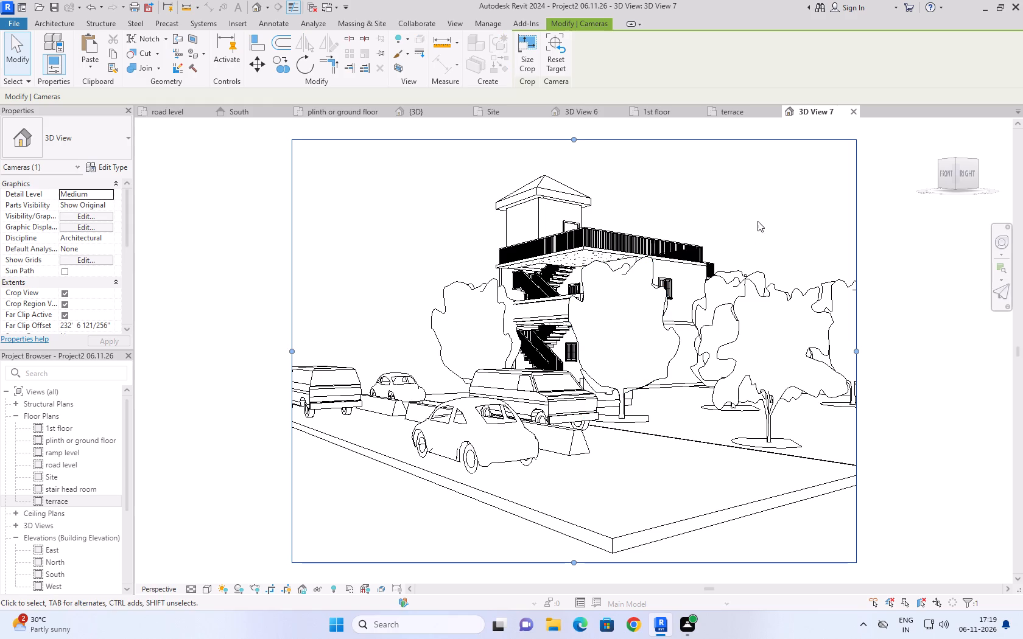
# Orbit the new camera view to an elevated angle and extend its crop region upward to include the whole stair head roof.
pyautogui.keyDown('shift'); pyautogui.moveTo(758, 218); pyautogui.dragTo(747, 309, button='right'); pyautogui.keyUp('shift')
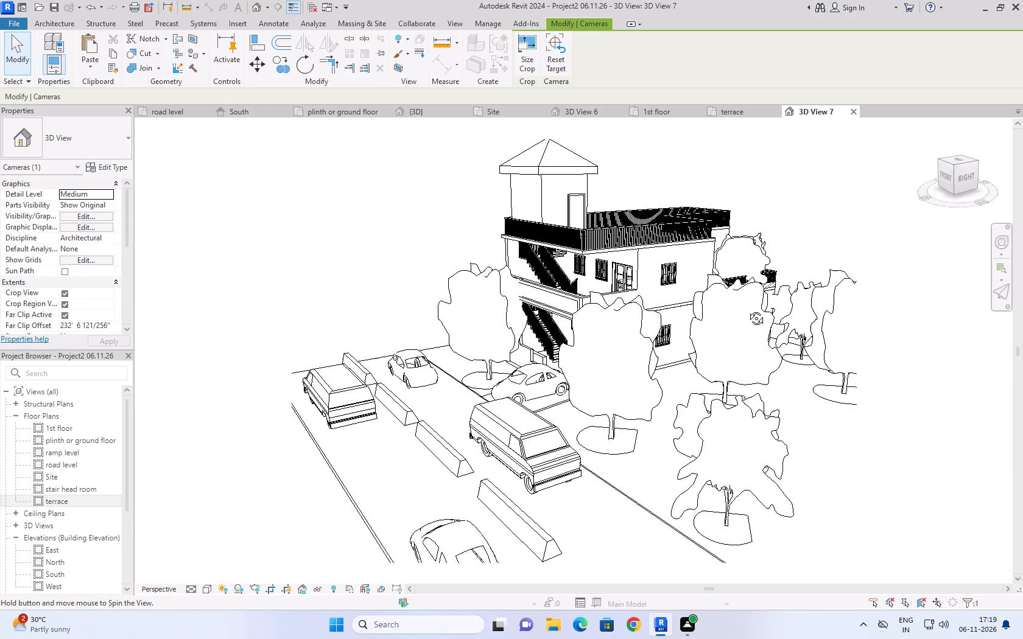
pyautogui.keyDown('shift'); pyautogui.moveTo(747, 309); pyautogui.dragTo(744, 379, button='right'); pyautogui.keyUp('shift')
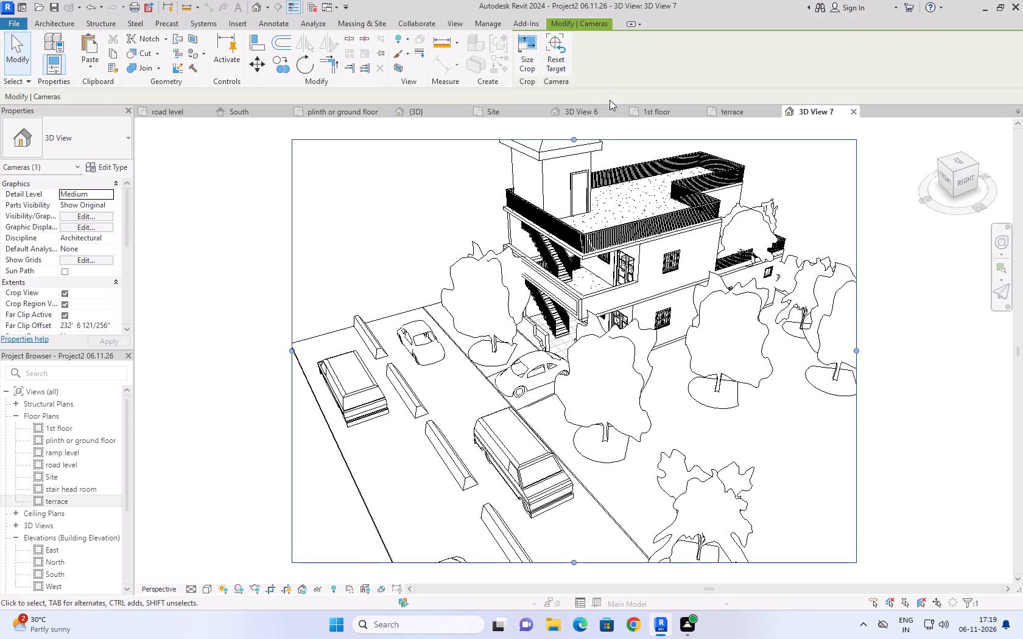
pyautogui.moveTo(572, 139); pyautogui.dragTo(575, 113)
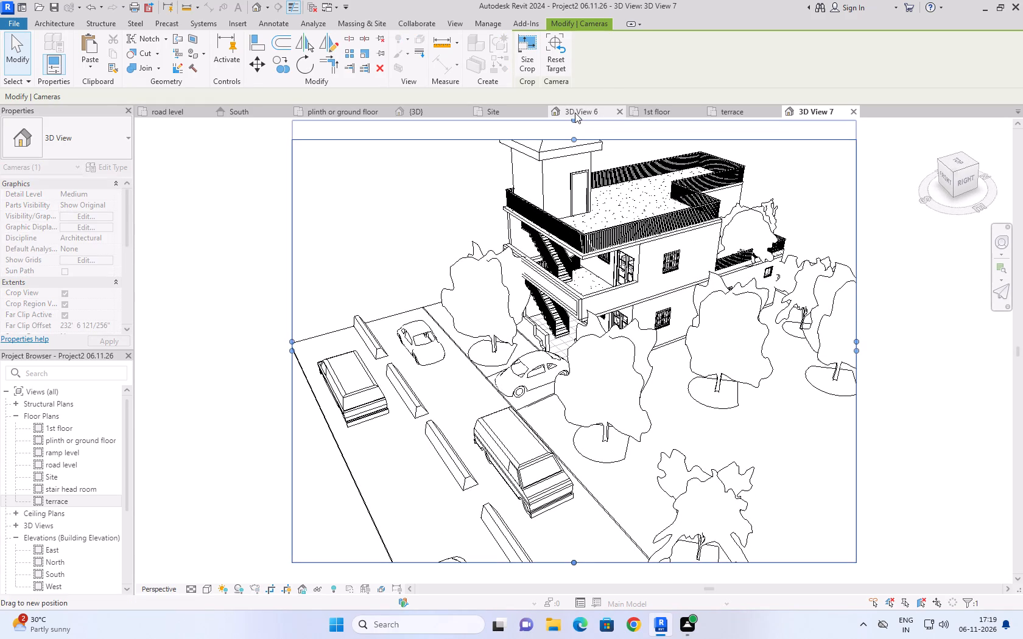
pyautogui.click(575, 120)
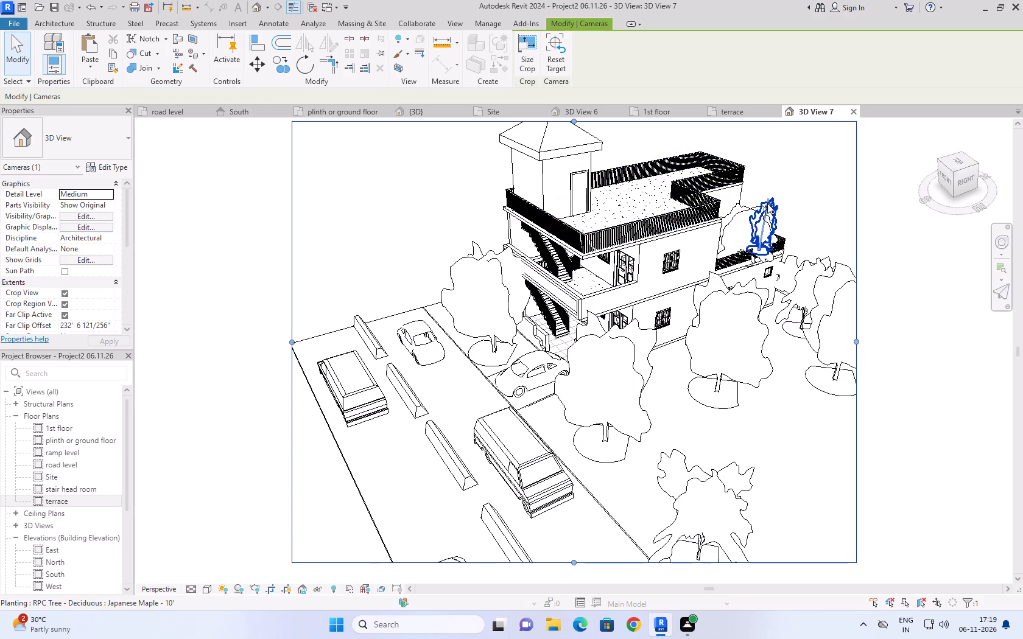
pyautogui.moveTo(801, 215); pyautogui.dragTo(803, 196, button='right')
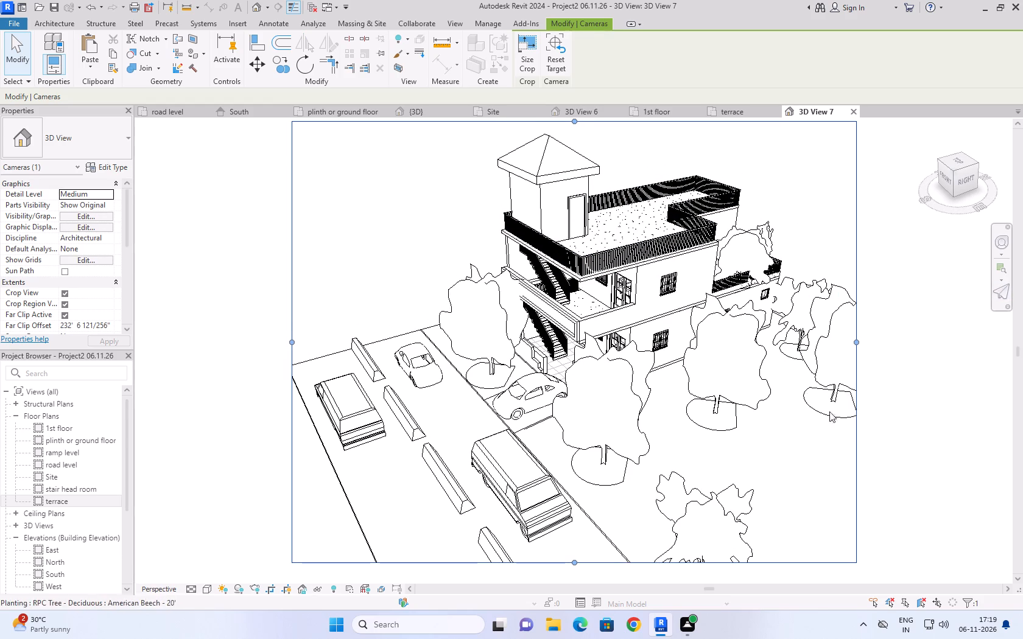
# Render the camera view at Medium quality and 150 DPI printer resolution with a Sky: Very Cloudy background.
pyautogui.write('rr')
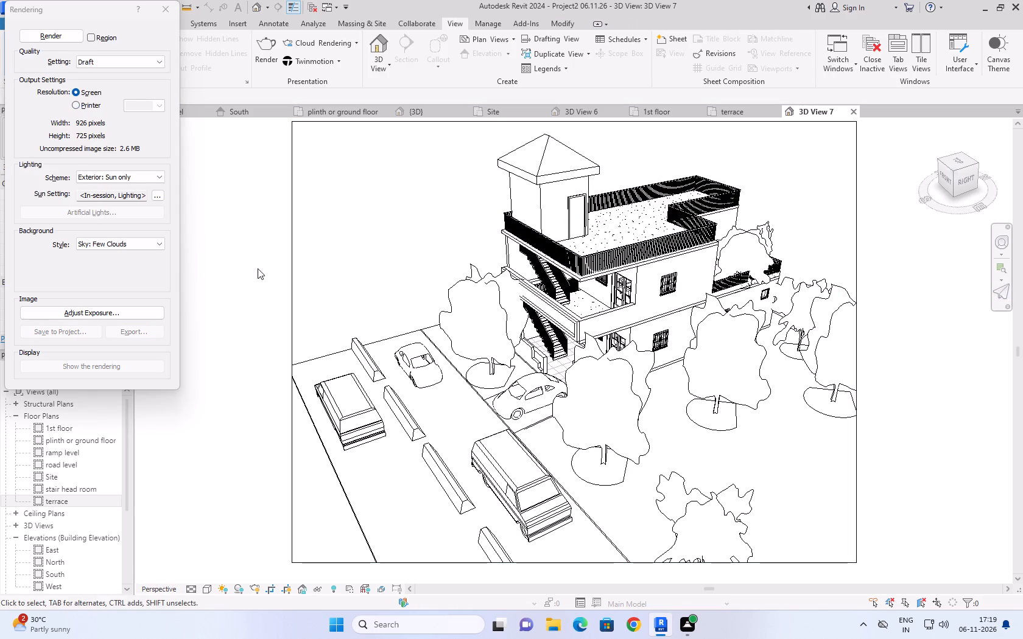
pyautogui.click(113, 60)
pyautogui.click(109, 79)
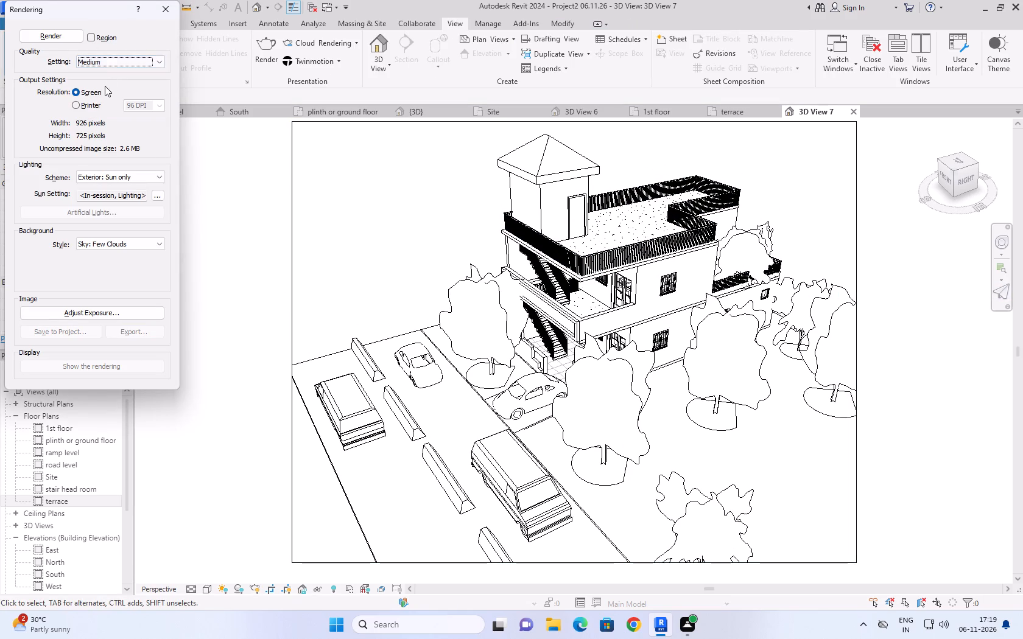
pyautogui.click(96, 103)
pyautogui.click(133, 249)
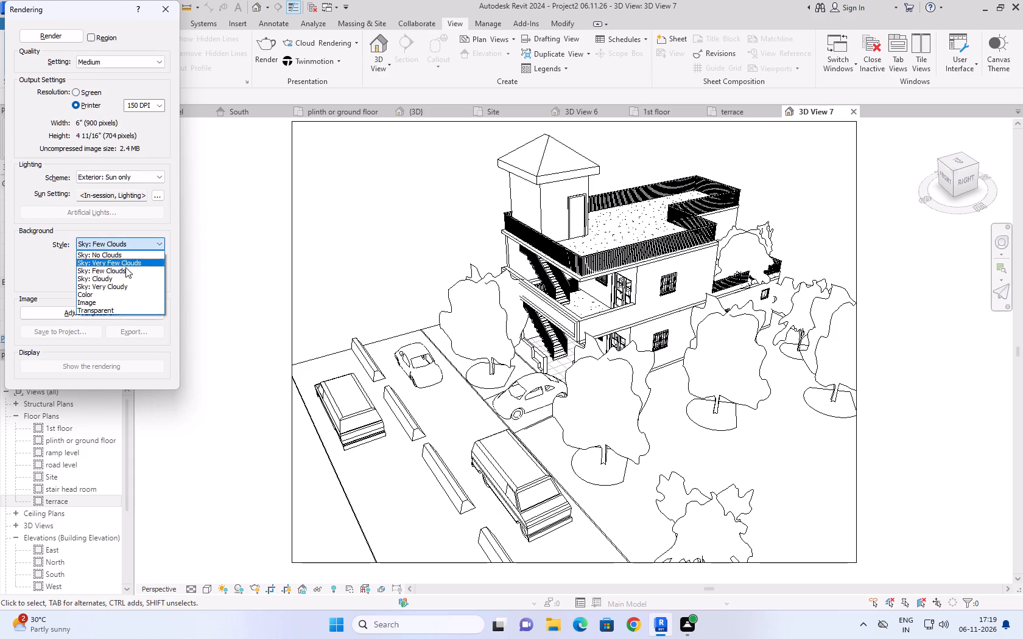
pyautogui.click(125, 285)
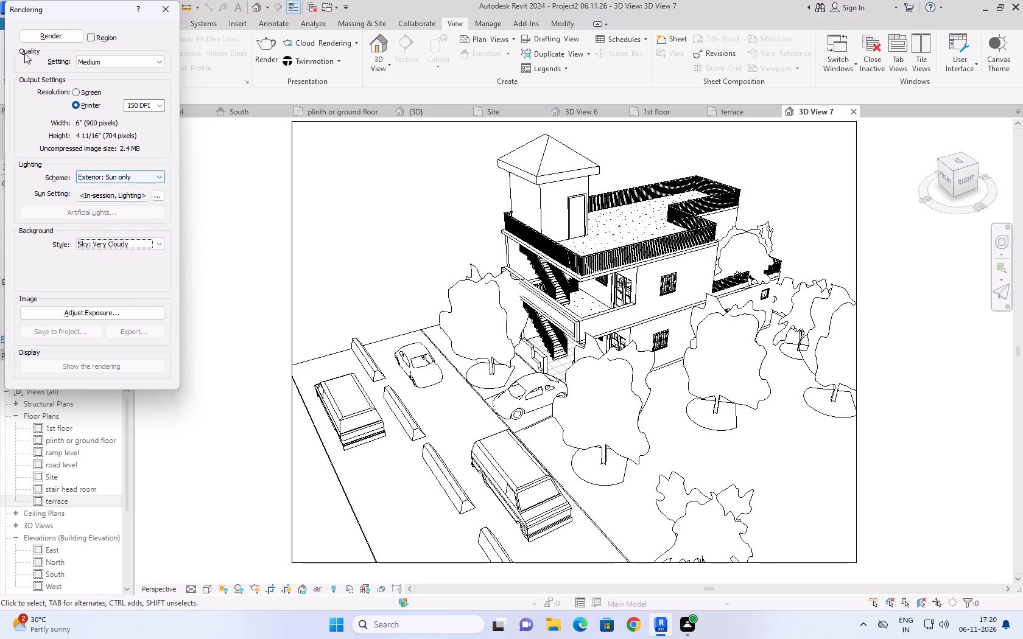
pyautogui.click(43, 38)
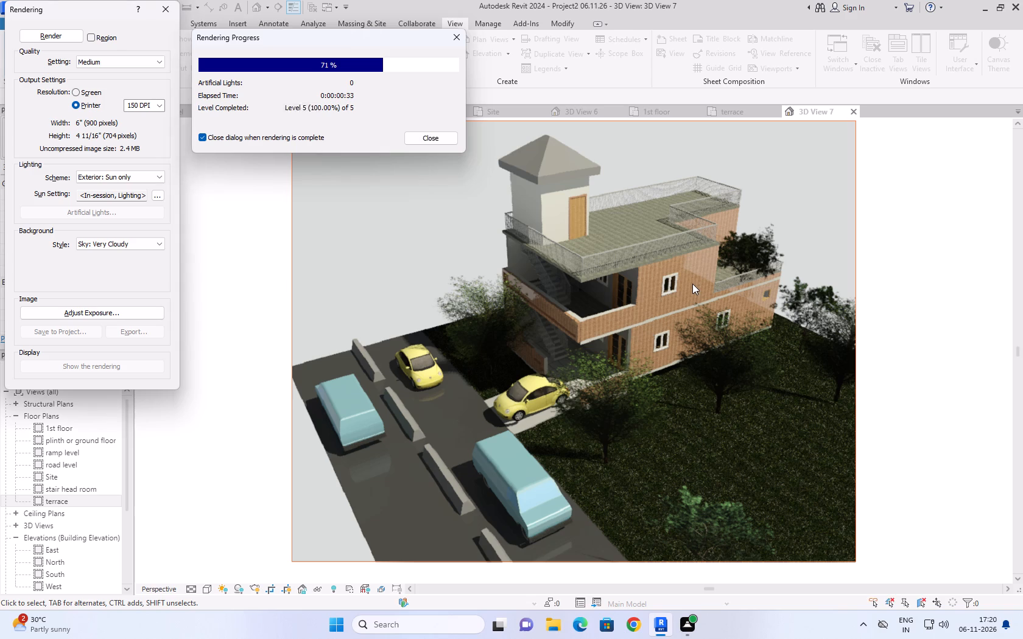
# Set the printer resolution to 300 DPI and render the camera view again.
pyautogui.click(160, 108)
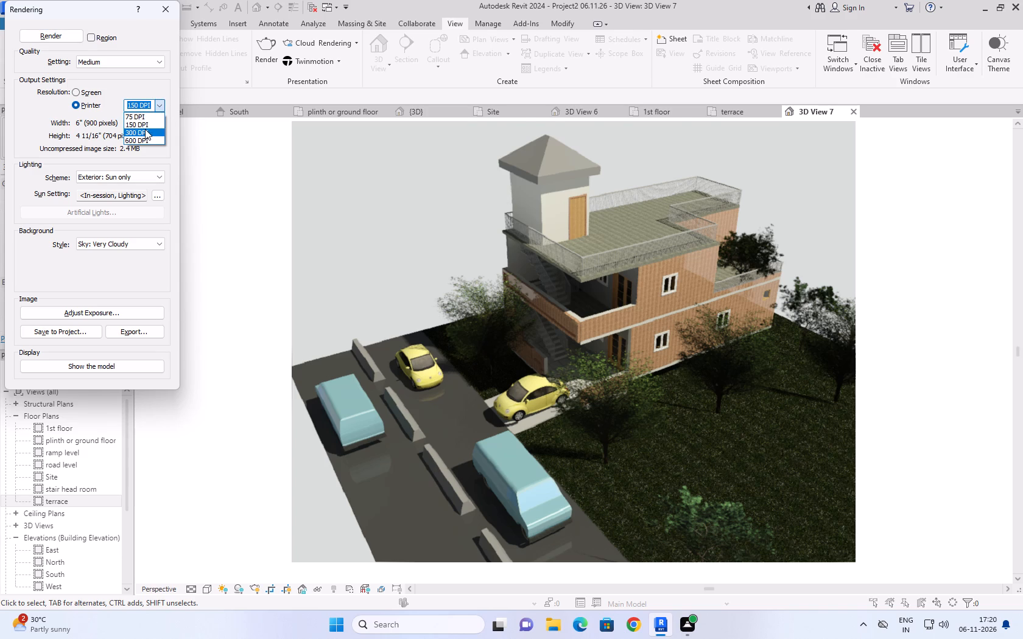
pyautogui.click(145, 129)
pyautogui.click(164, 14)
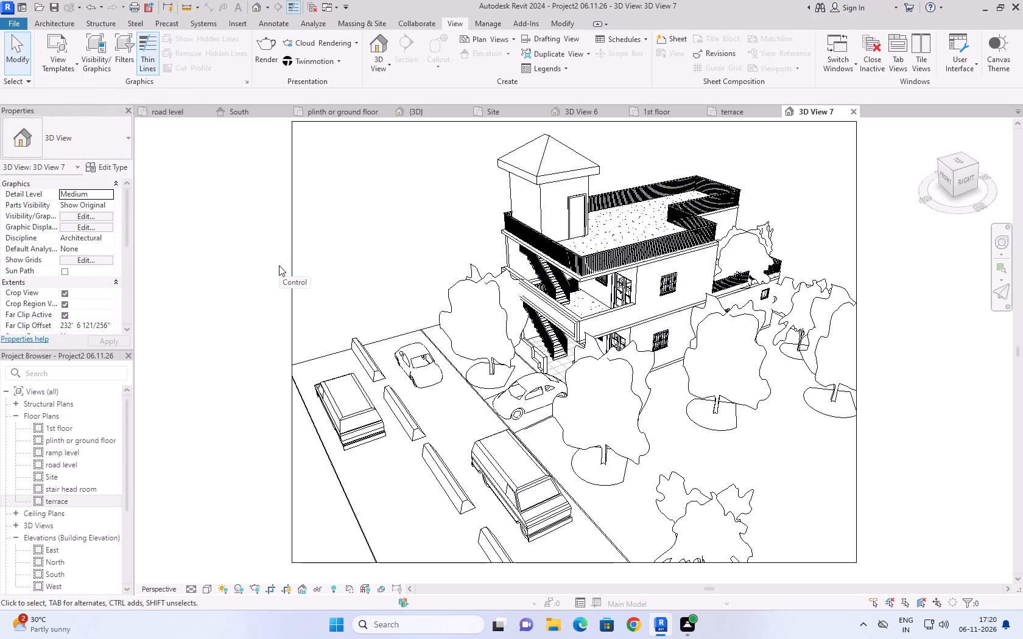
pyautogui.write('rr')
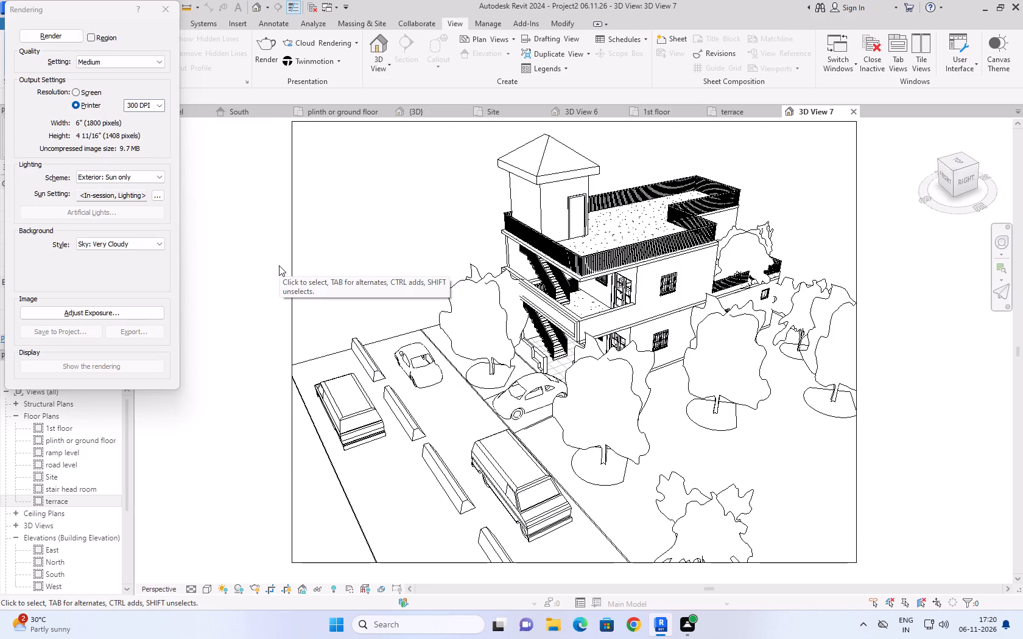
pyautogui.click(54, 30)
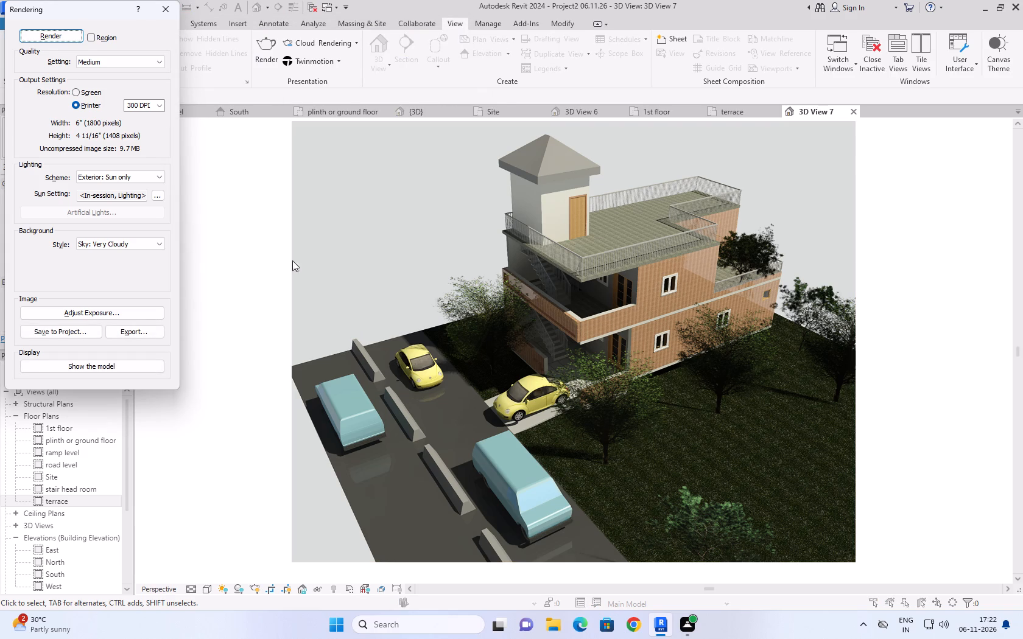
# Export the rendering to the Desktop as a JPEG named 3D View 7.06.11.26 and close the rendering settings.
pyautogui.click(134, 329)
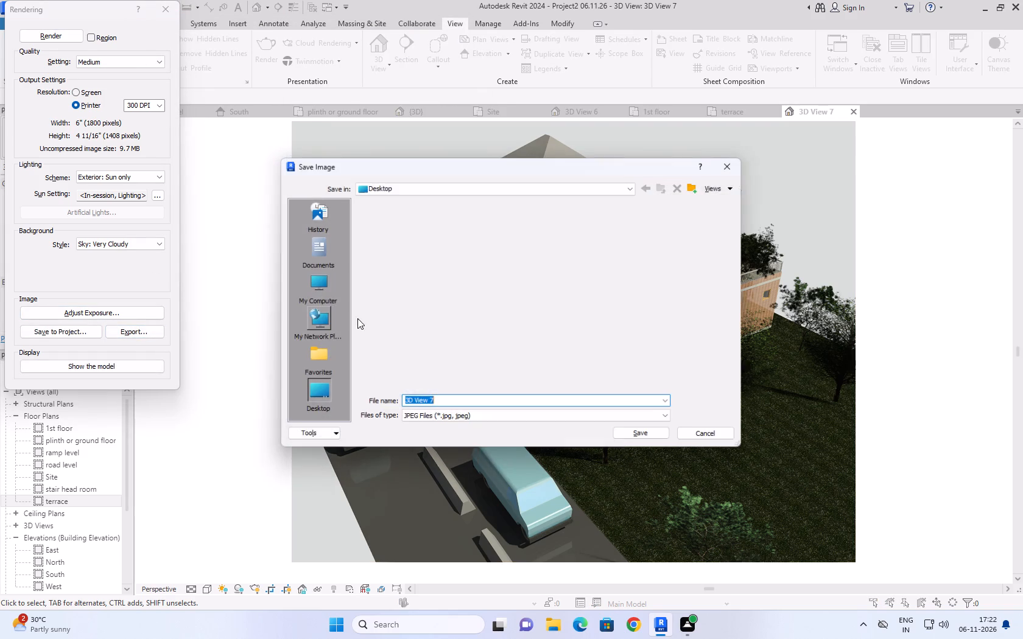
pyautogui.click(504, 405)
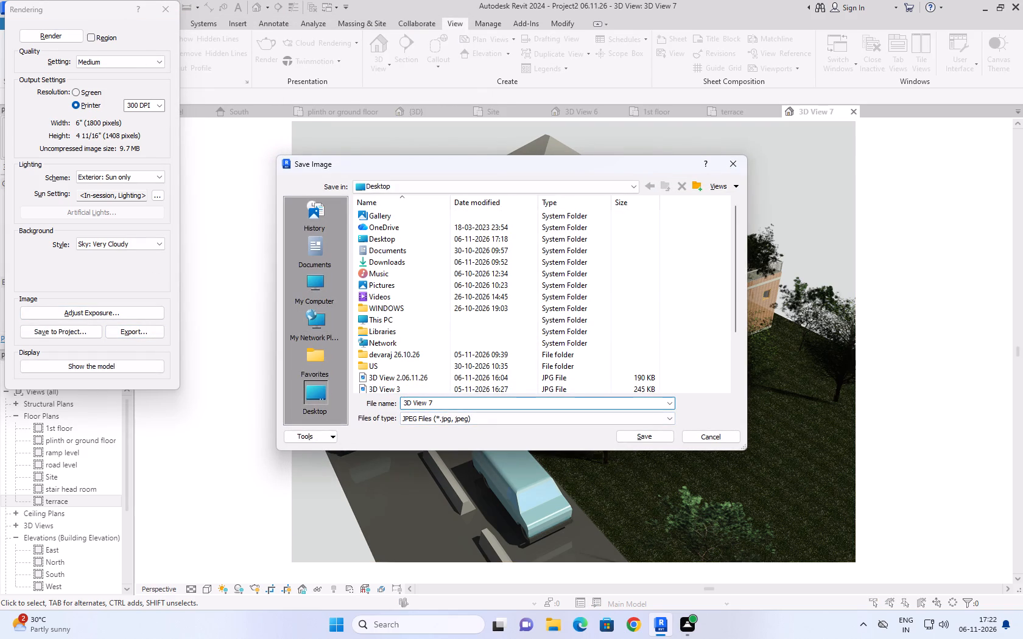
pyautogui.write('.06')
pyautogui.press('.')
pyautogui.write('11.26')
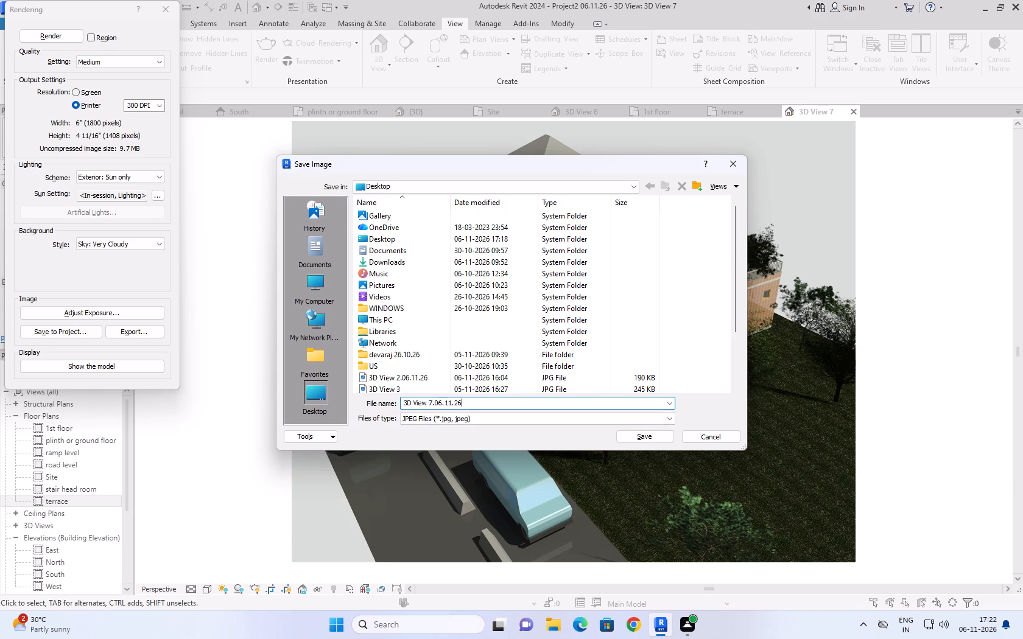
pyautogui.click(642, 442)
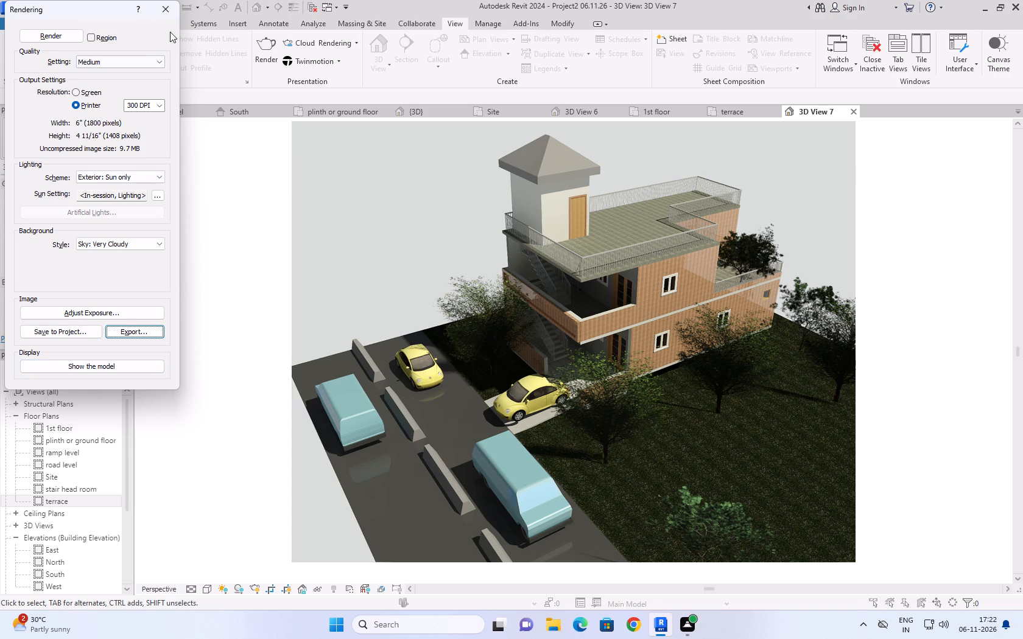
pyautogui.click(164, 4)
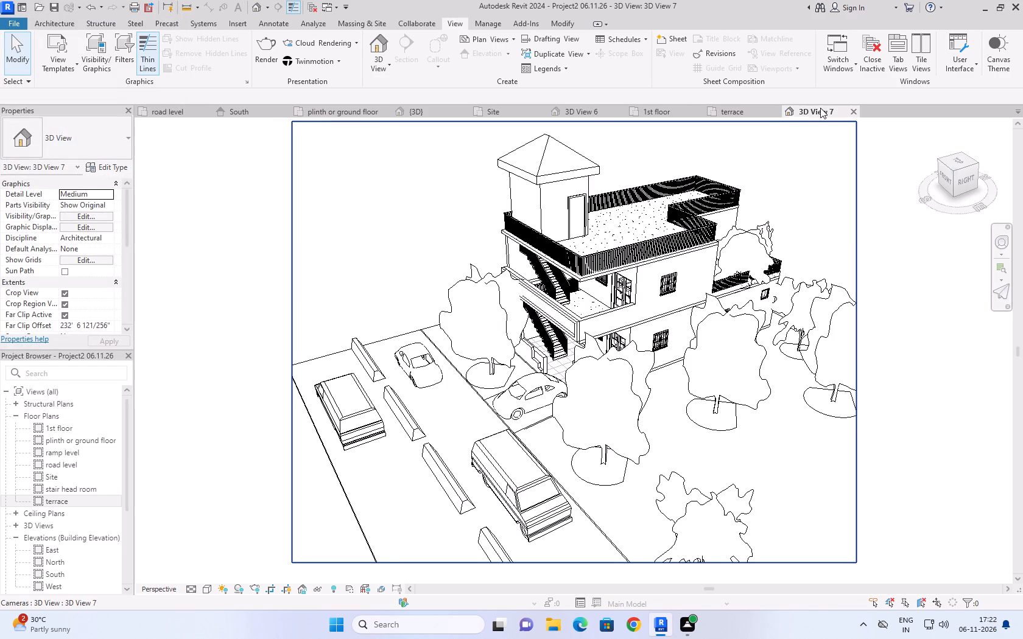
# Close the plinth or ground floor plan view.
pyautogui.click(387, 114)
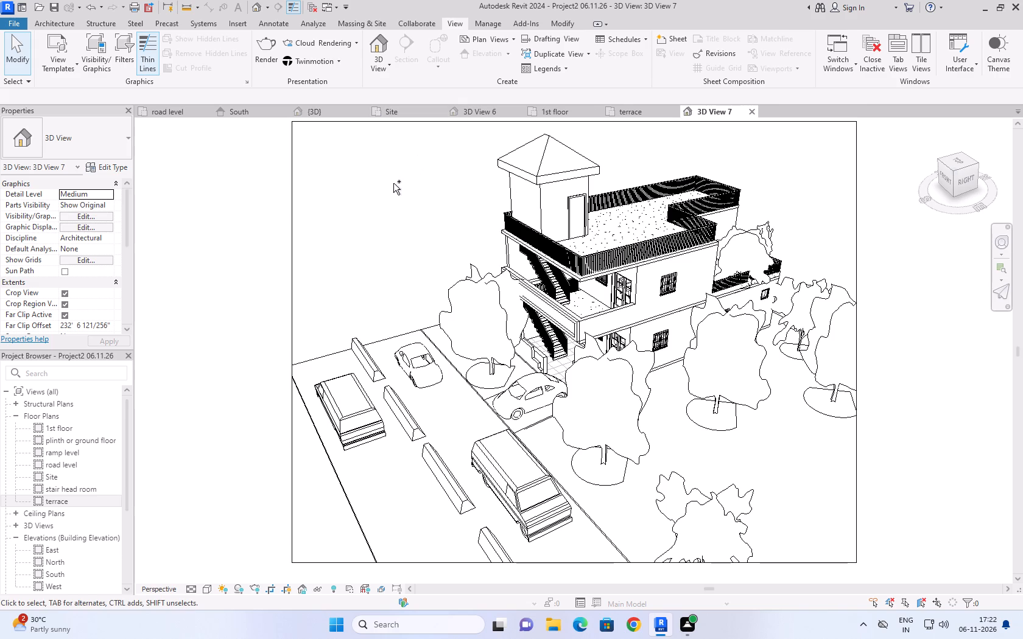
# Save the project.
pyautogui.hotkey('ctrl', 's')
# Close the {3D}, Site, 3D View 6, 1st floor and terrace views, keeping 3D View 7 open.
pyautogui.click(356, 109)
pyautogui.click(359, 111)
pyautogui.click(359, 111)
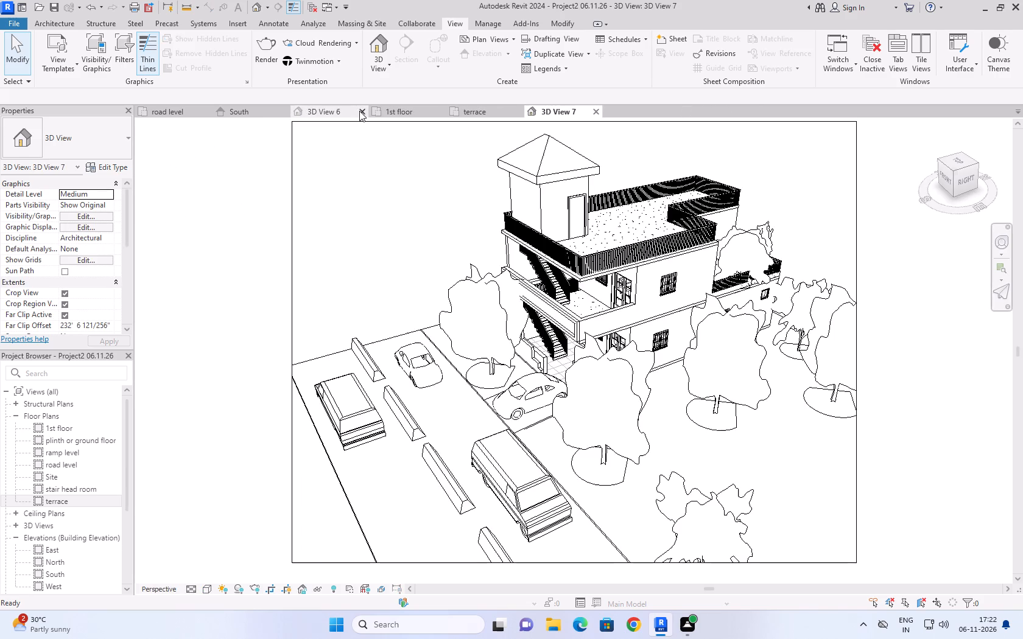
pyautogui.click(360, 111)
pyautogui.click(361, 112)
pyautogui.click(361, 112)
pyautogui.click(361, 112)
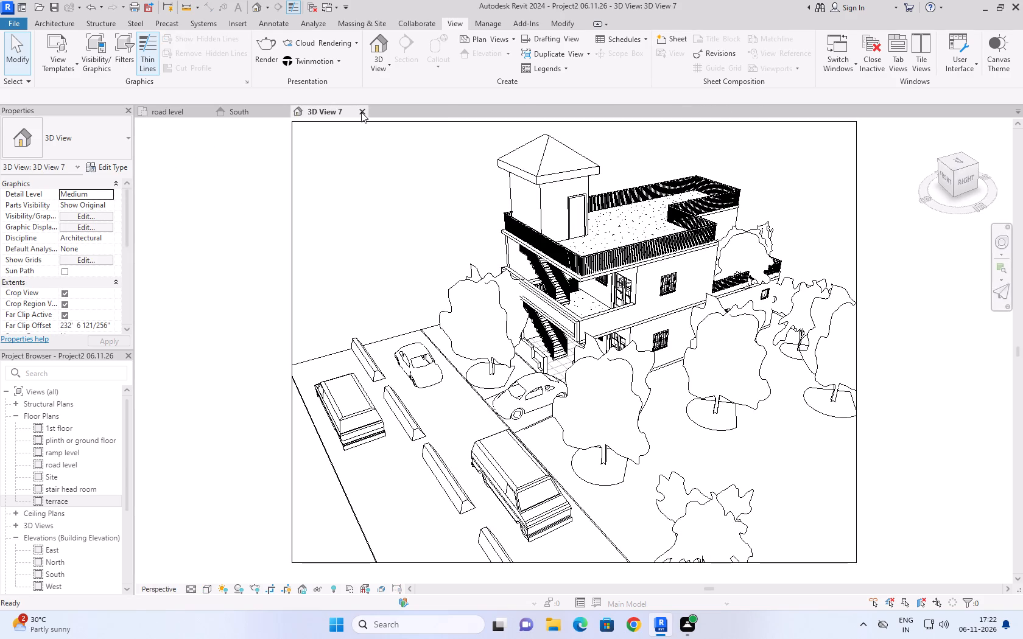
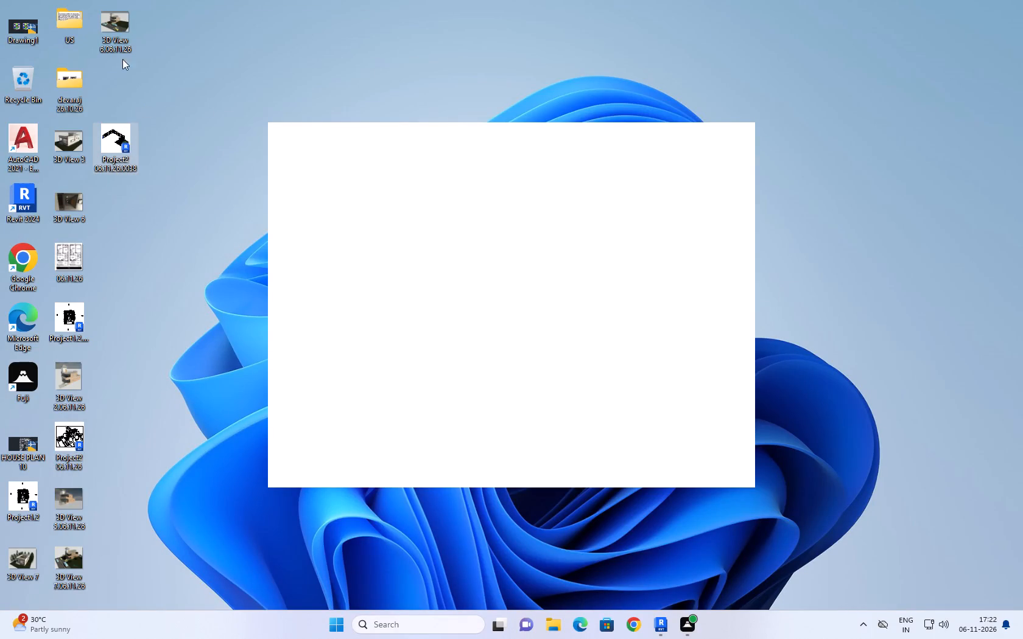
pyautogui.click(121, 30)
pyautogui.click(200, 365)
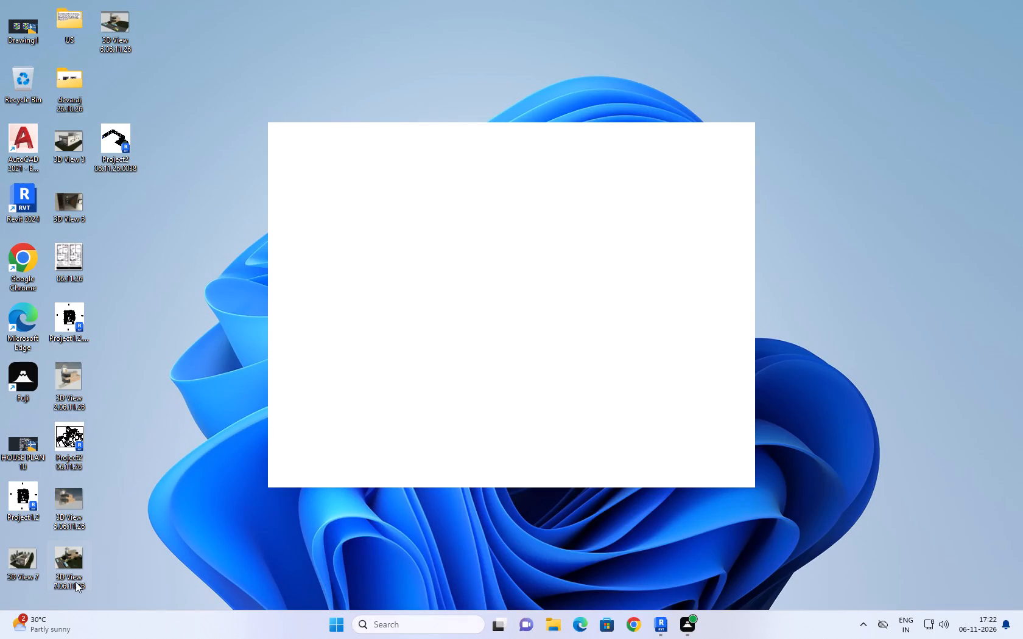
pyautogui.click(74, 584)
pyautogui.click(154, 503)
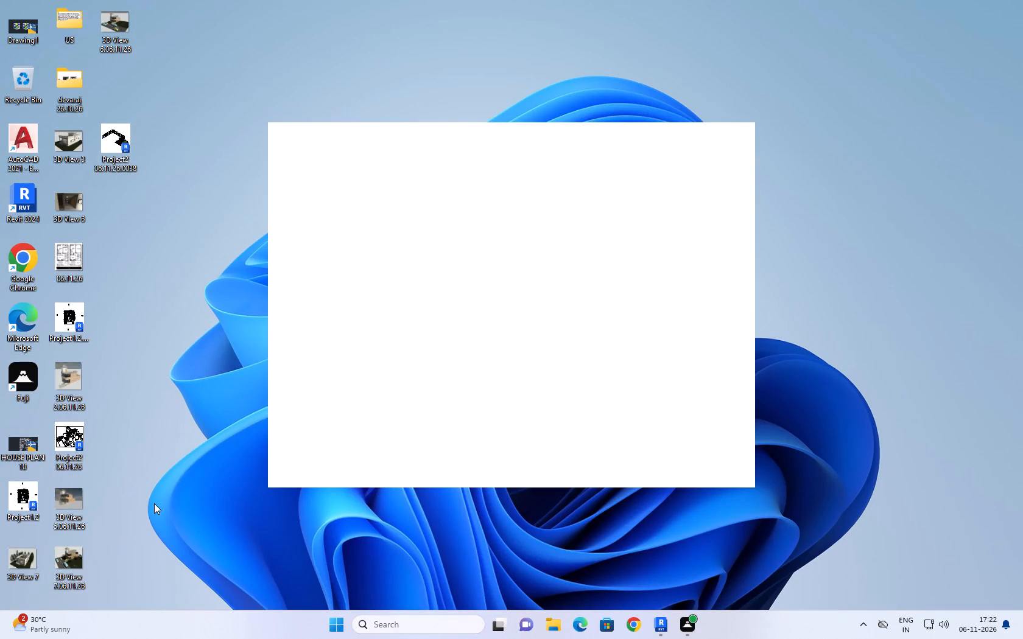
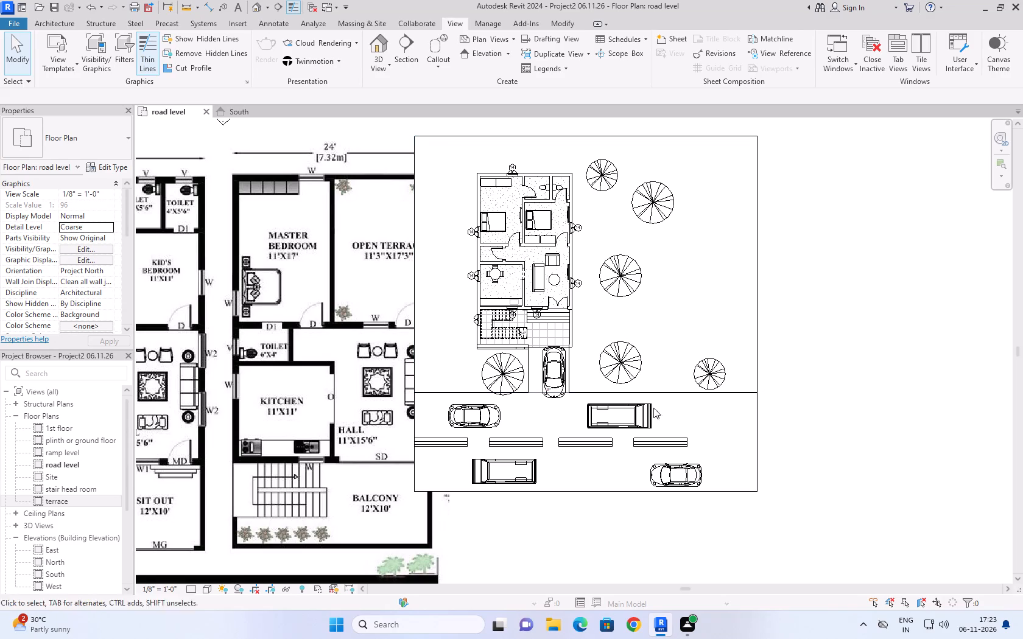
# Inspect the properties of the grassland toposolid around the house in the road level plan.
pyautogui.click(876, 394)
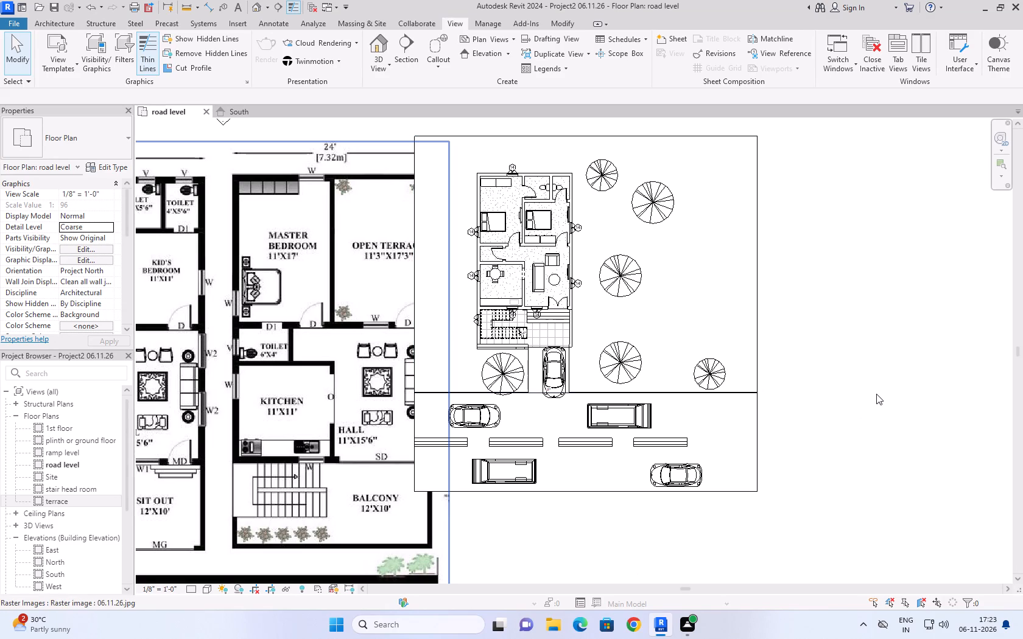
pyautogui.click(454, 138)
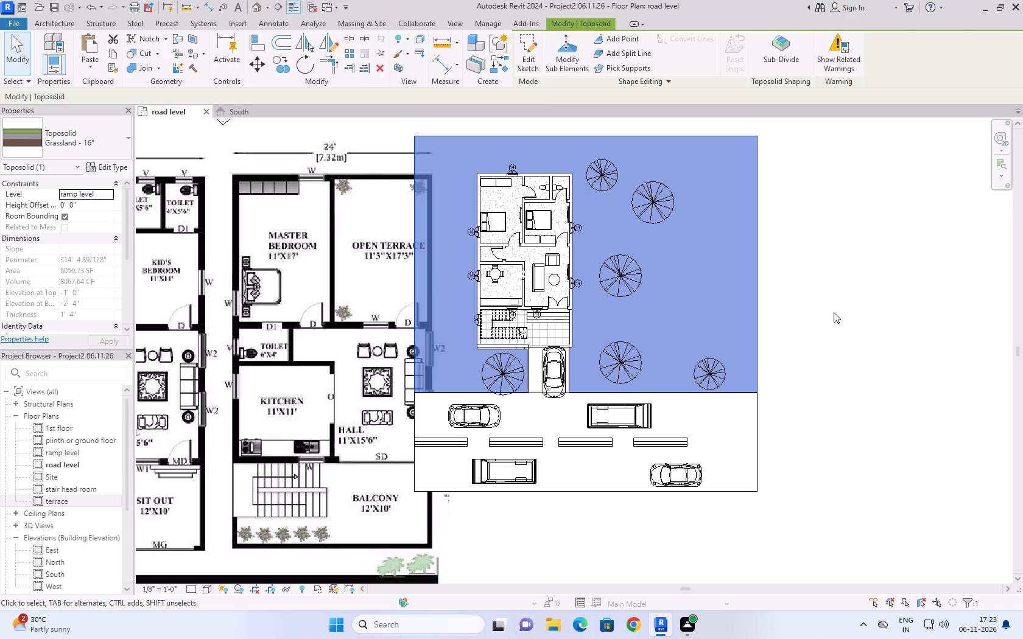
pyautogui.click(834, 312)
# Switch to the South elevation view of the house.
pyautogui.click(240, 108)
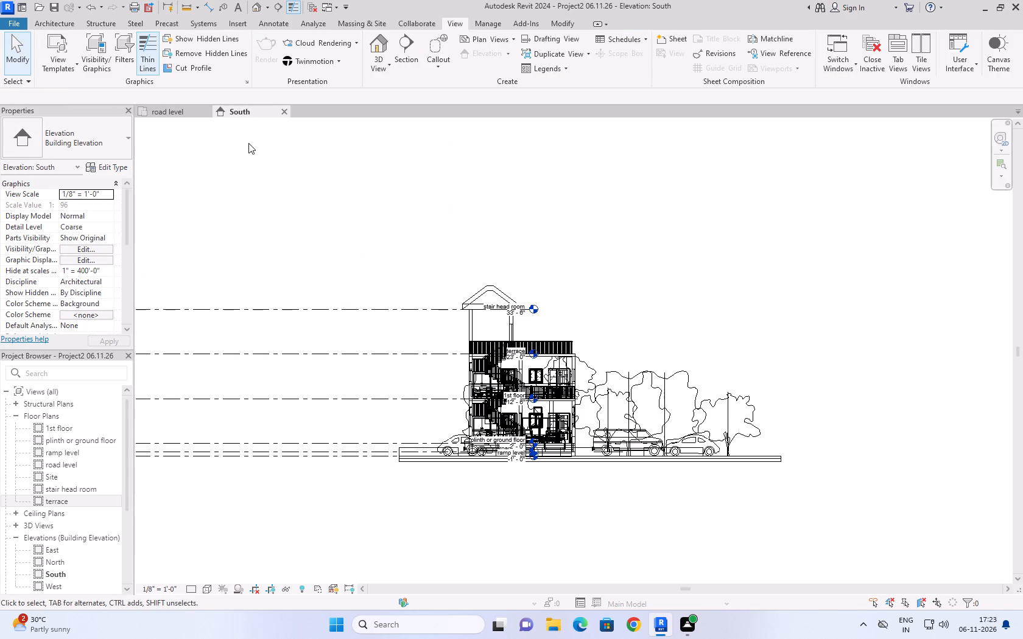
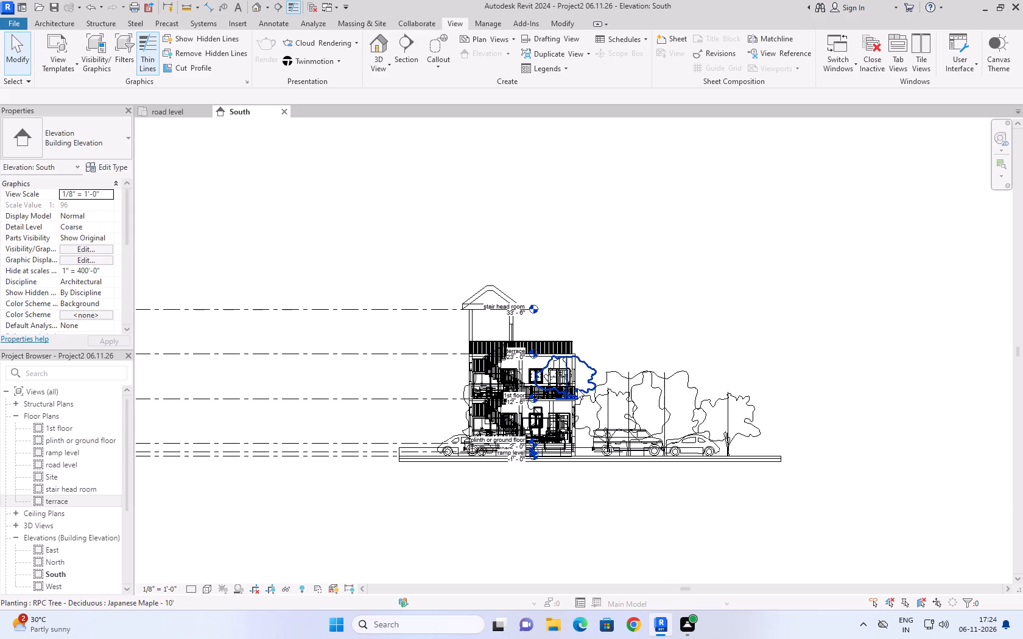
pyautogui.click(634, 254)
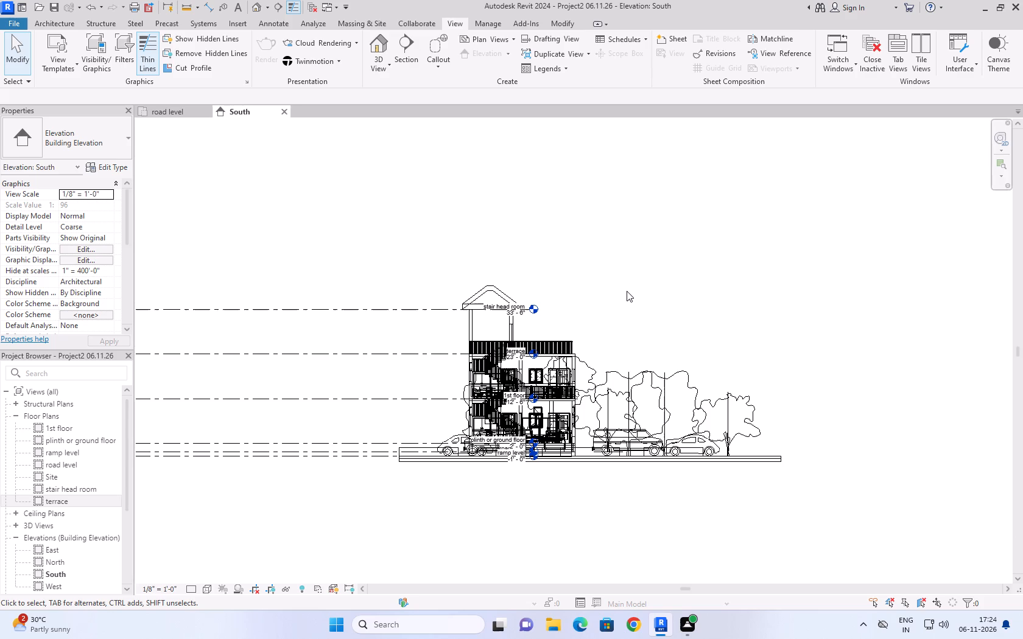
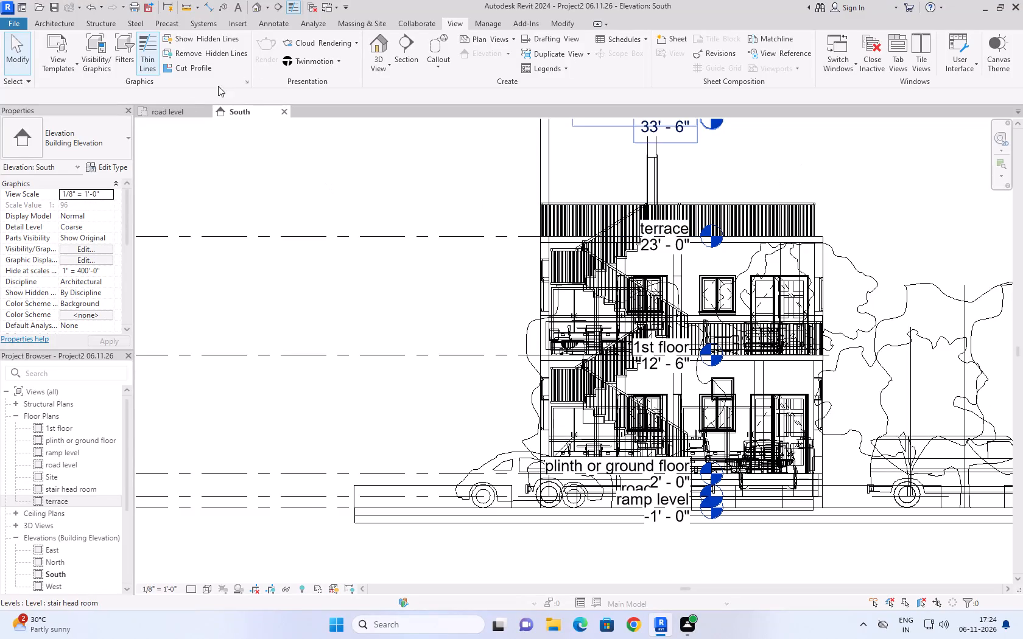
# Review the road level floor plan, with its reference image and site layout, against the South elevation.
pyautogui.click(166, 113)
pyautogui.scroll(-4, 750, 463)
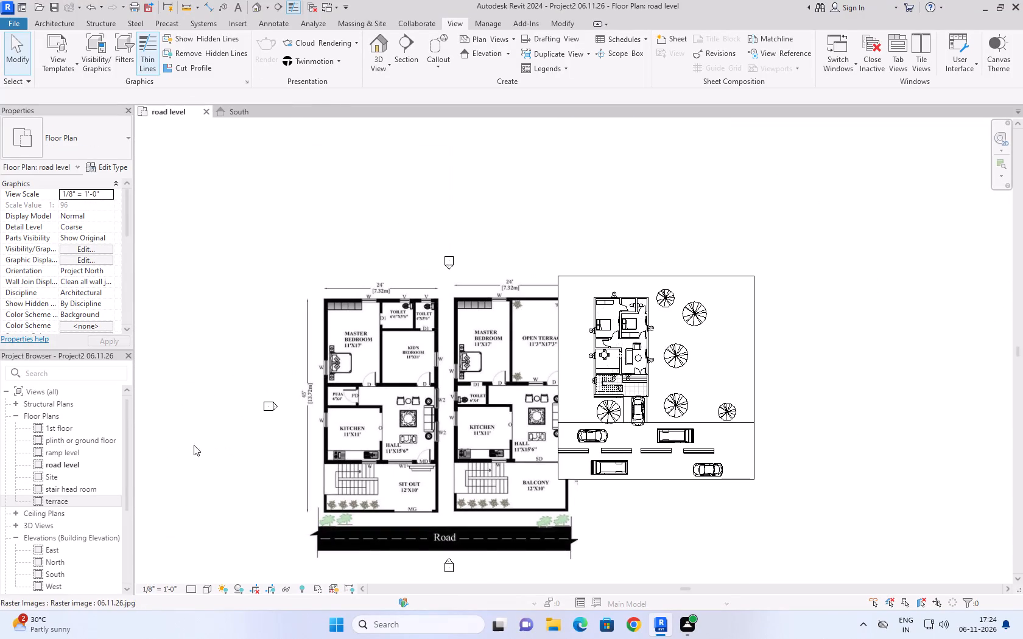
pyautogui.scroll(3, 263, 427)
pyautogui.scroll(-3, 475, 370)
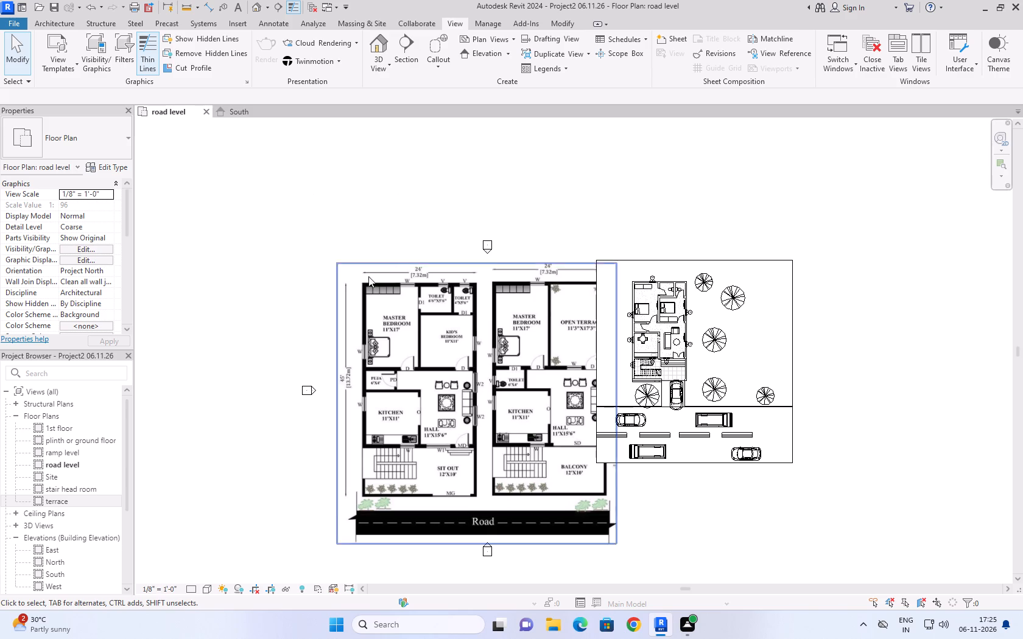
pyautogui.click(419, 234)
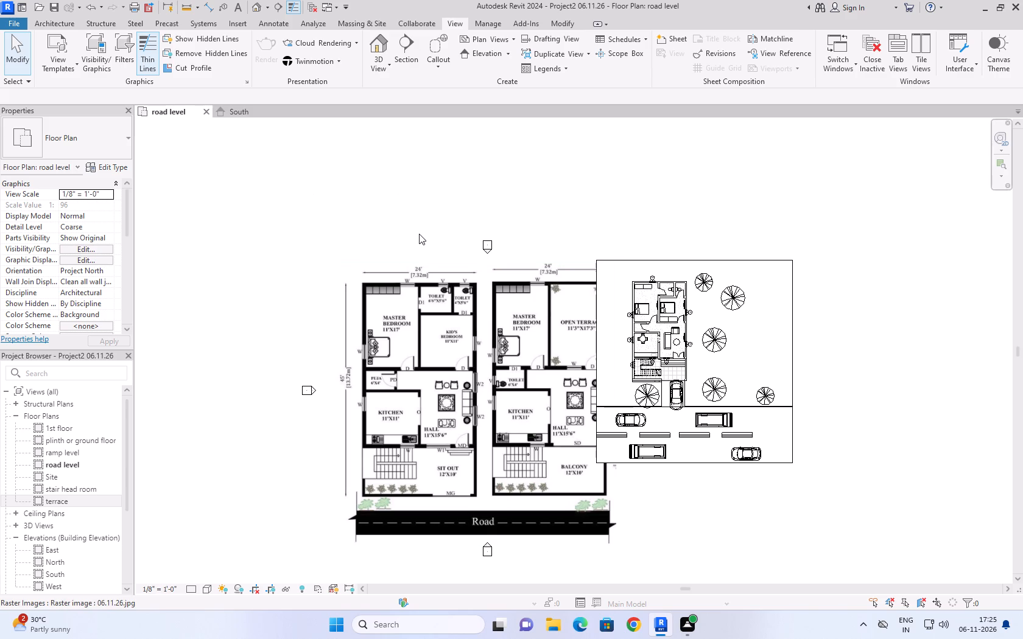
pyautogui.click(243, 114)
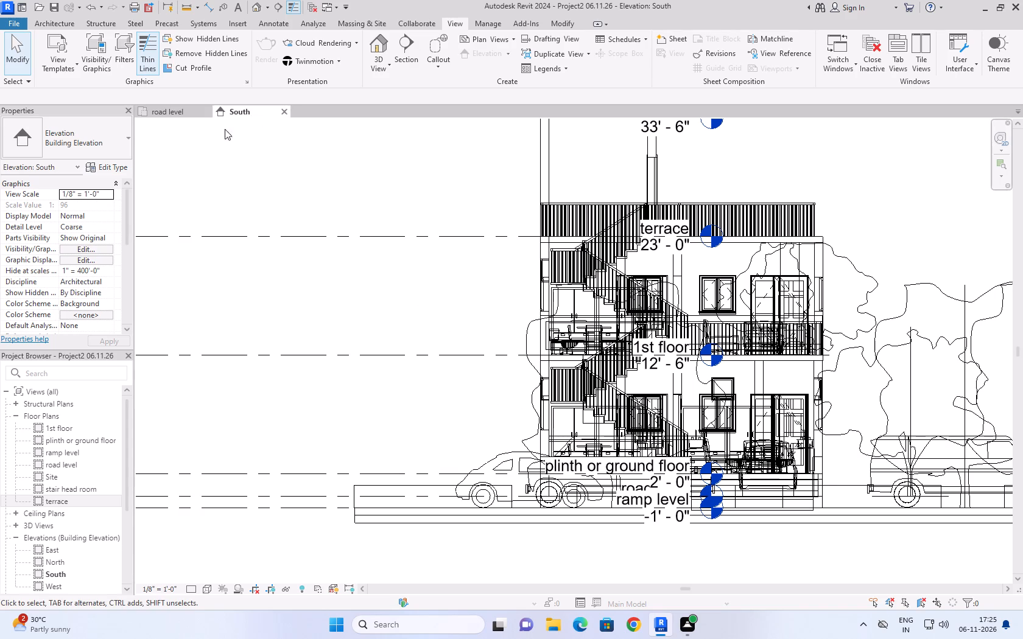
pyautogui.click(182, 116)
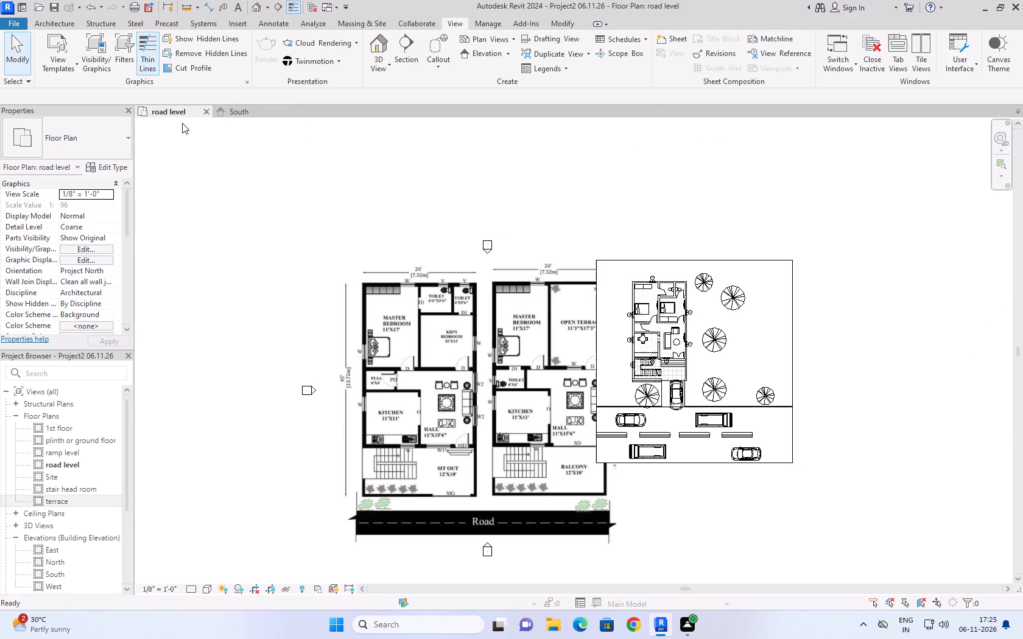
# Open the default 3D view of the house and its site.
pyautogui.click(391, 71)
pyautogui.click(395, 82)
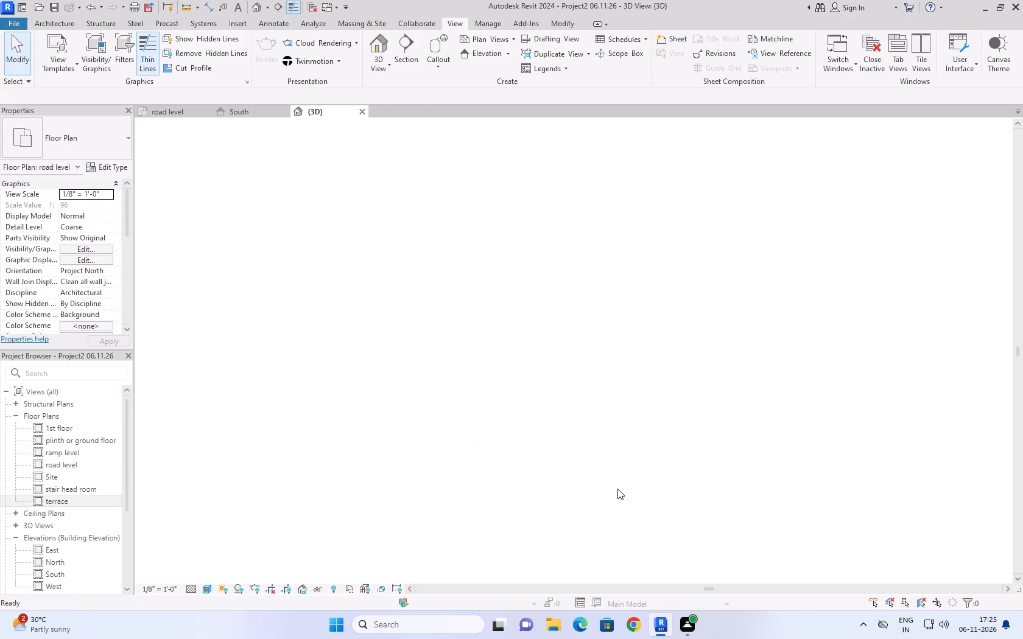
pyautogui.scroll(3, 912, 508)
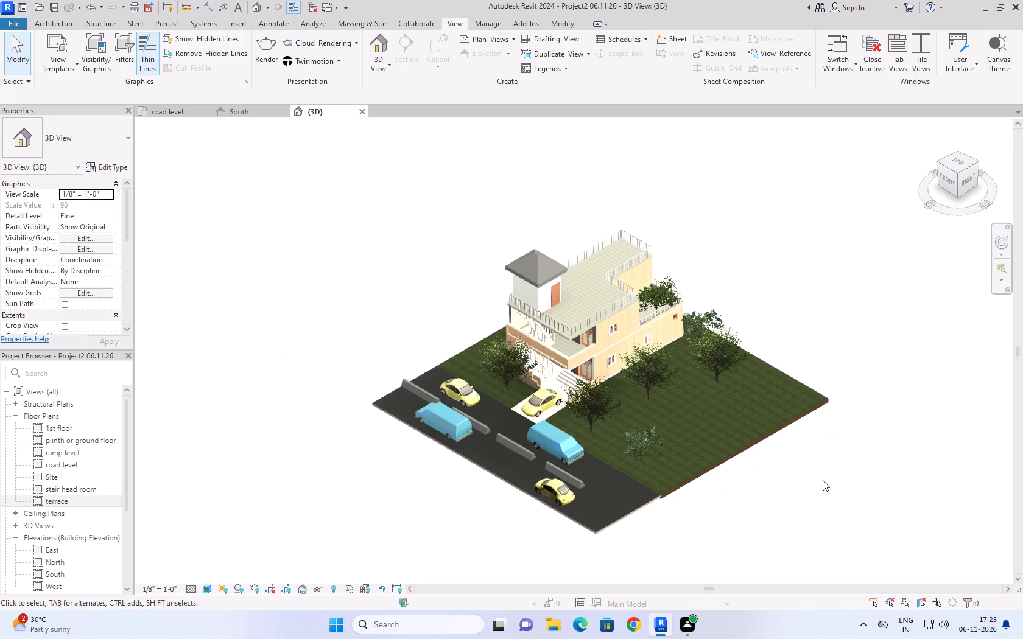
pyautogui.scroll(3, 806, 480)
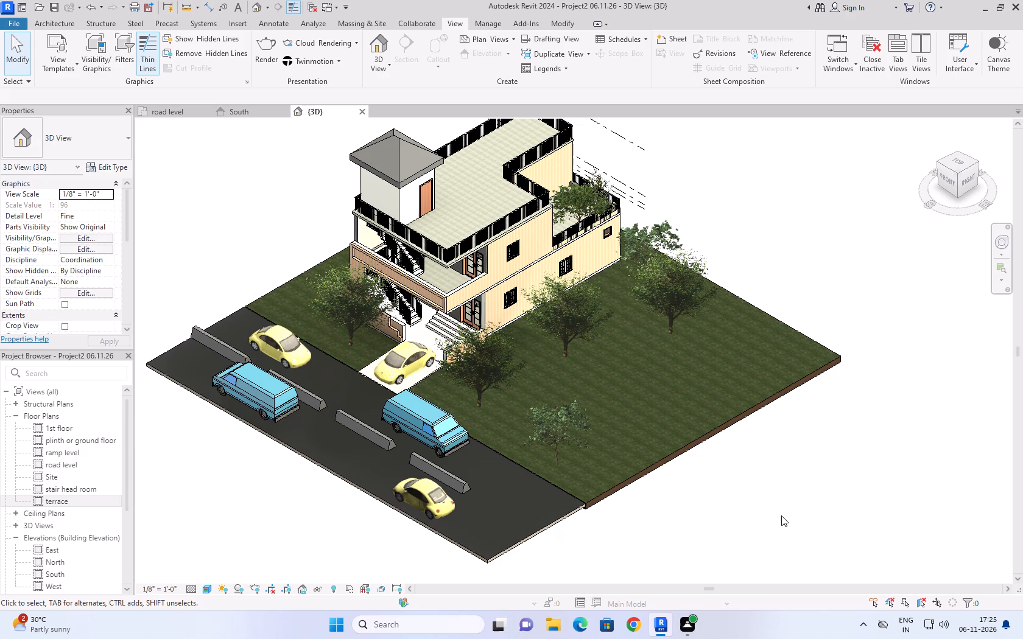
pyautogui.click(697, 441)
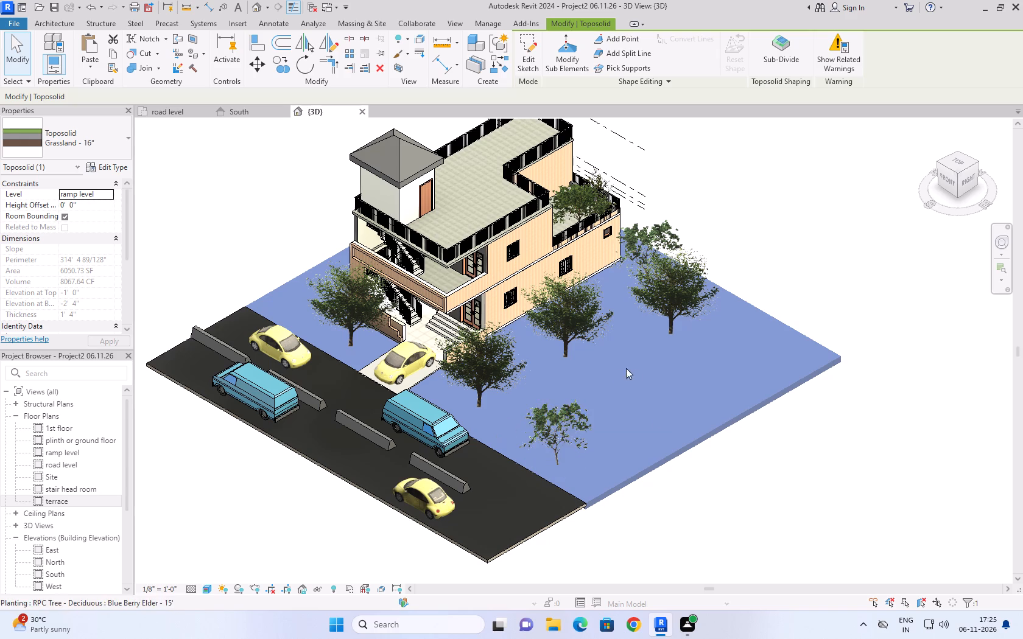
pyautogui.click(711, 500)
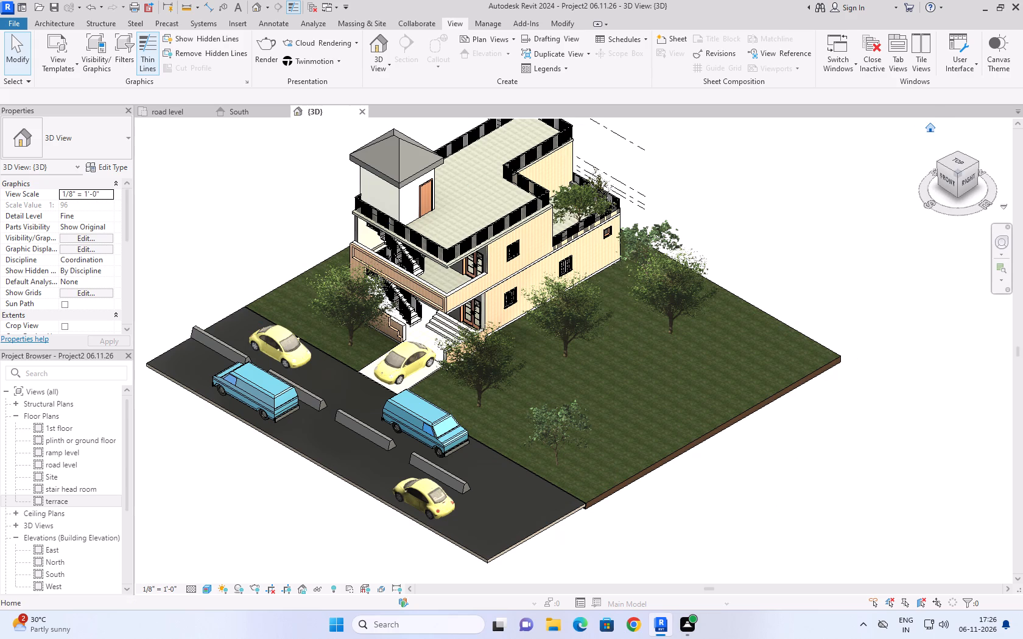
# Return the 3D view to its home orientation and examine the entrance, side wall, first-floor window and terraces up close.
pyautogui.click(932, 130)
pyautogui.scroll(3, 689, 477)
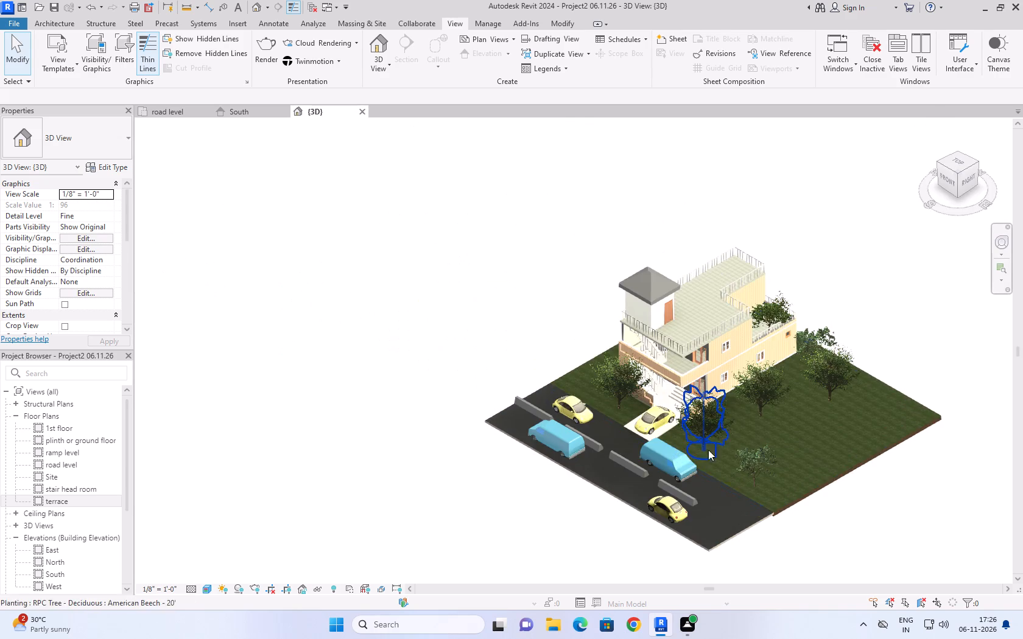
pyautogui.moveTo(854, 323); pyautogui.dragTo(552, 232, button='middle')
pyautogui.scroll(1, 854, 322)
pyautogui.scroll(4, 295, 313)
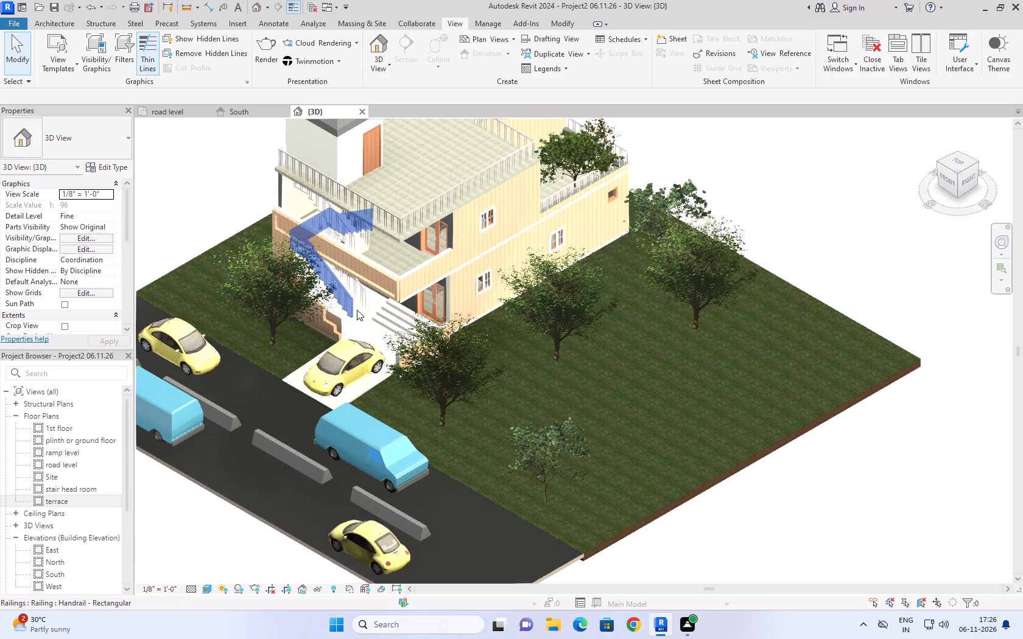
pyautogui.scroll(6, 376, 334)
pyautogui.moveTo(465, 285); pyautogui.dragTo(465, 248, button='middle')
pyautogui.scroll(-3, 465, 250)
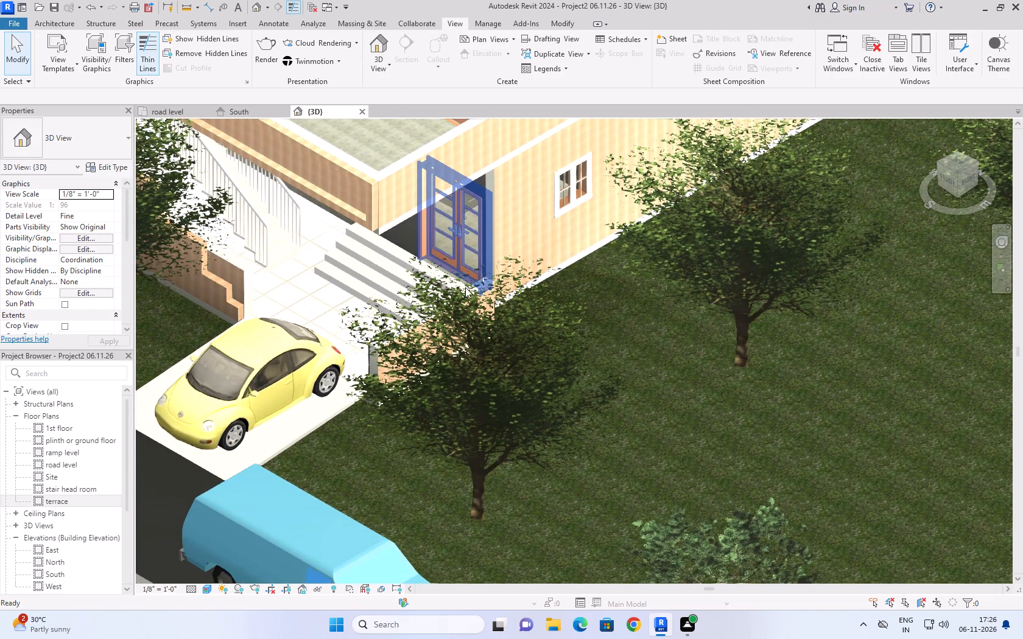
pyautogui.moveTo(465, 264); pyautogui.dragTo(443, 407, button='middle')
pyautogui.scroll(-2, 444, 404)
pyautogui.scroll(4, 497, 287)
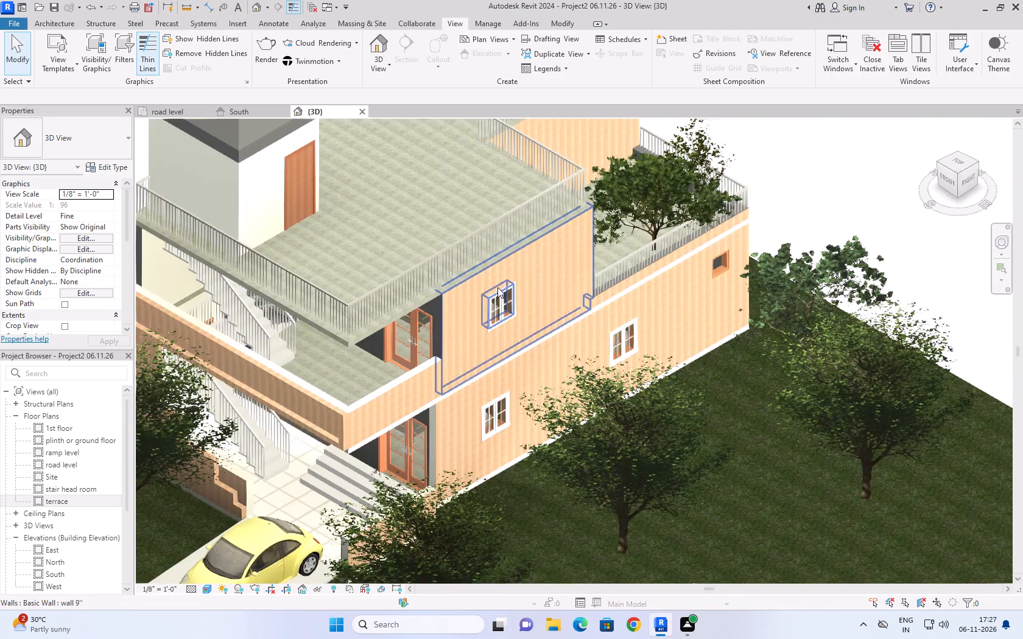
pyautogui.scroll(11, 497, 287)
pyautogui.scroll(11, 462, 431)
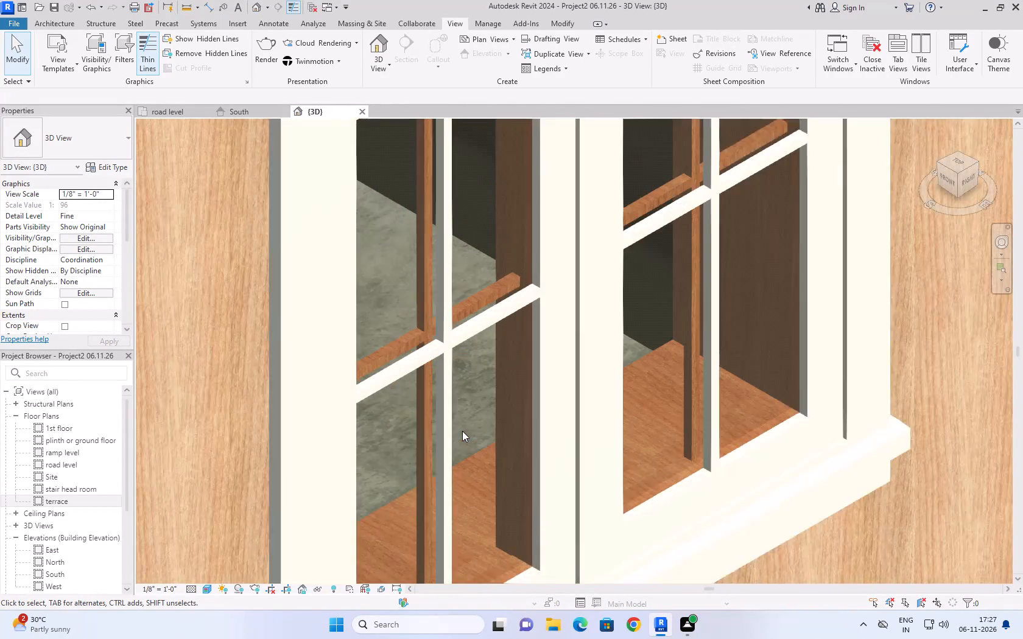
pyautogui.scroll(8, 438, 397)
pyautogui.scroll(1, 493, 364)
pyautogui.scroll(-4, 494, 366)
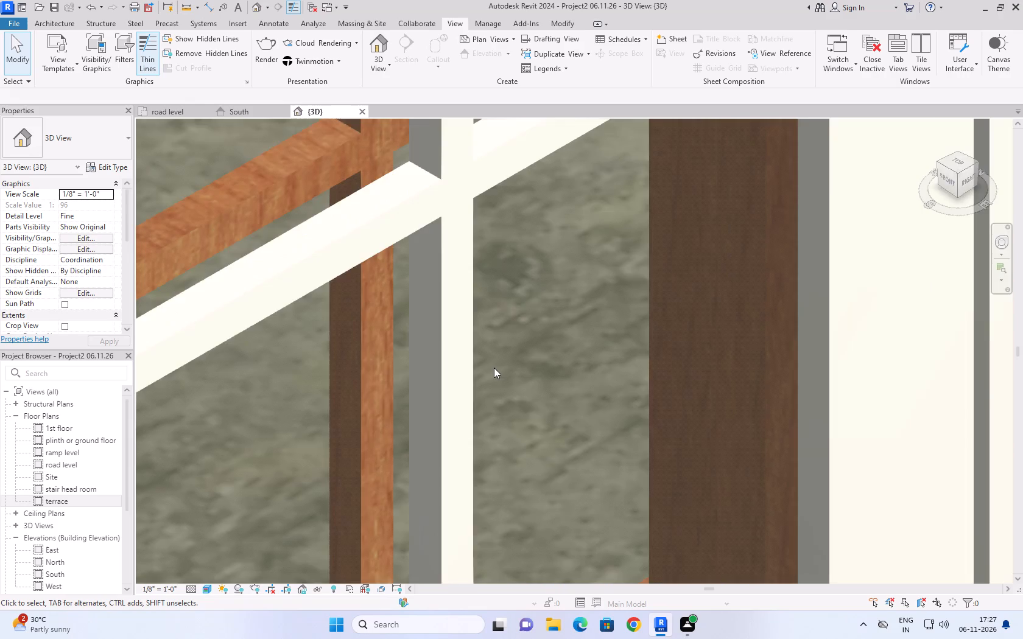
pyautogui.scroll(-1, 494, 368)
pyautogui.scroll(-3, 491, 312)
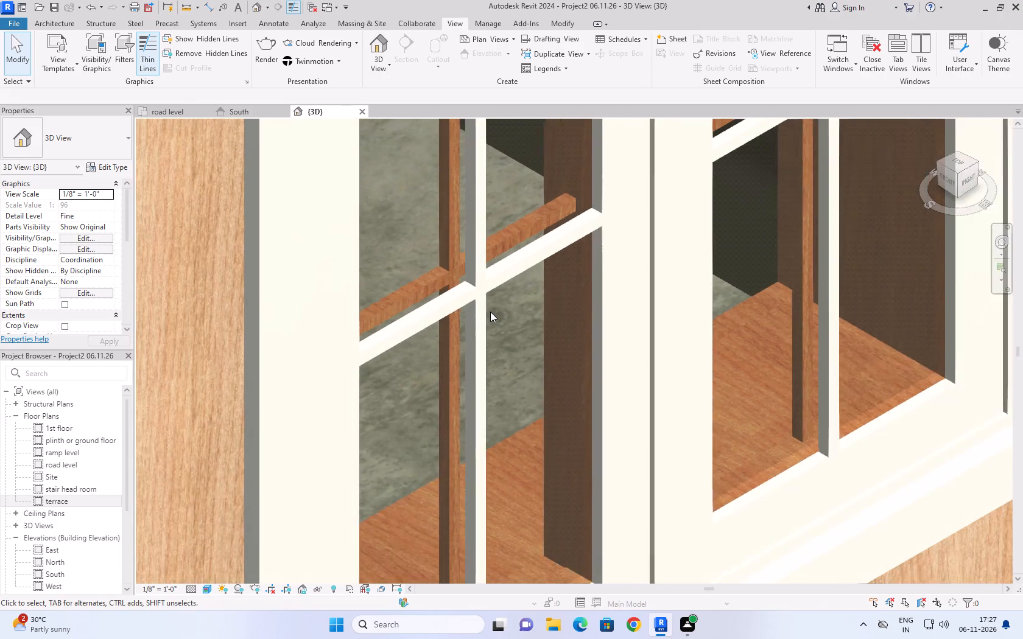
pyautogui.scroll(-13, 490, 312)
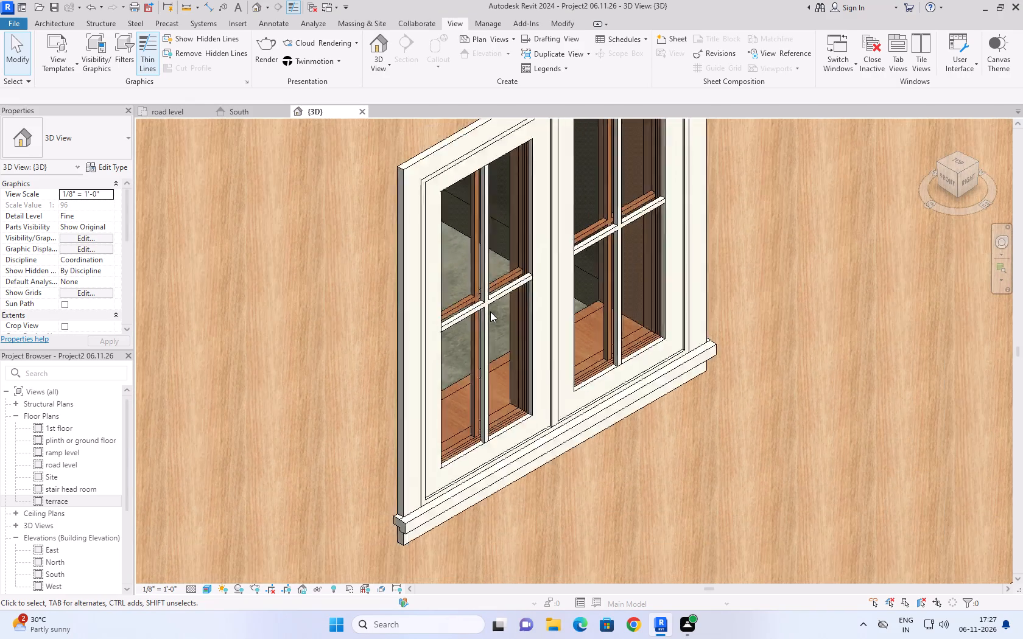
pyautogui.scroll(-20, 490, 312)
pyautogui.scroll(-11, 490, 312)
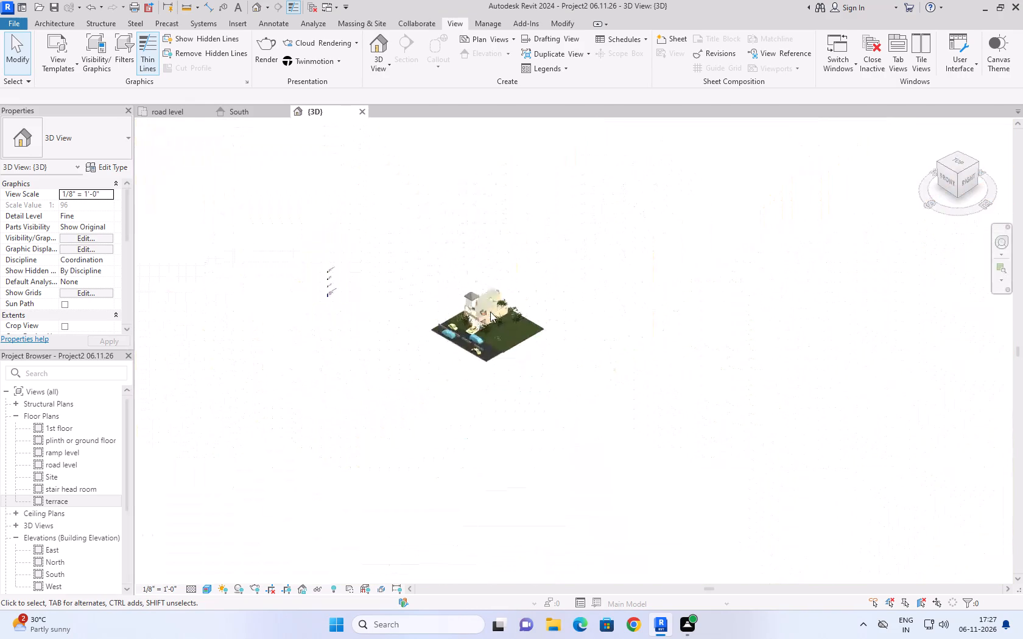
pyautogui.scroll(-12, 490, 312)
pyautogui.scroll(9, 490, 312)
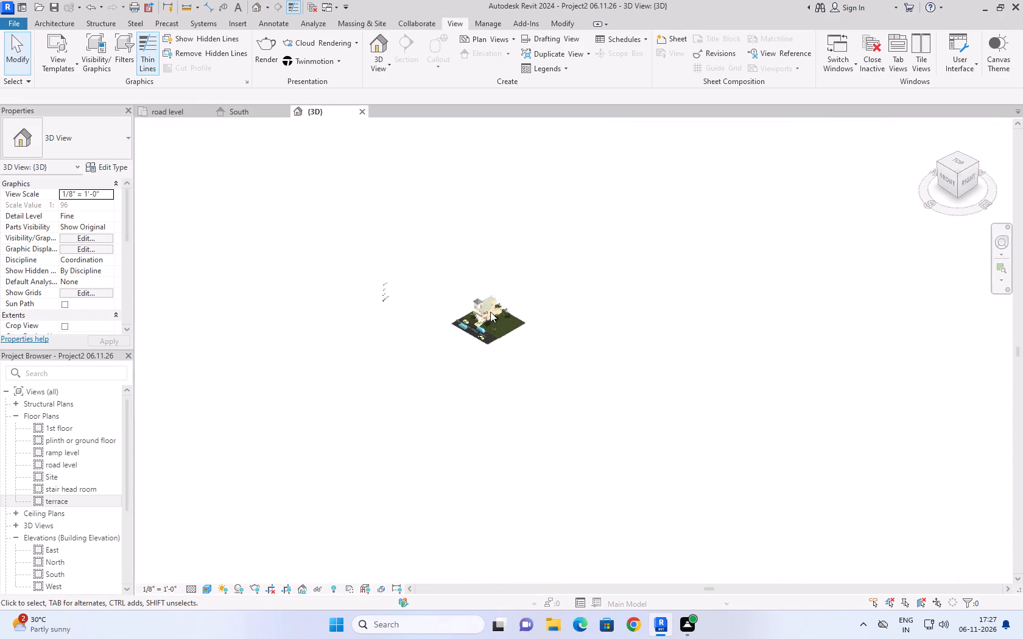
pyautogui.scroll(20, 490, 312)
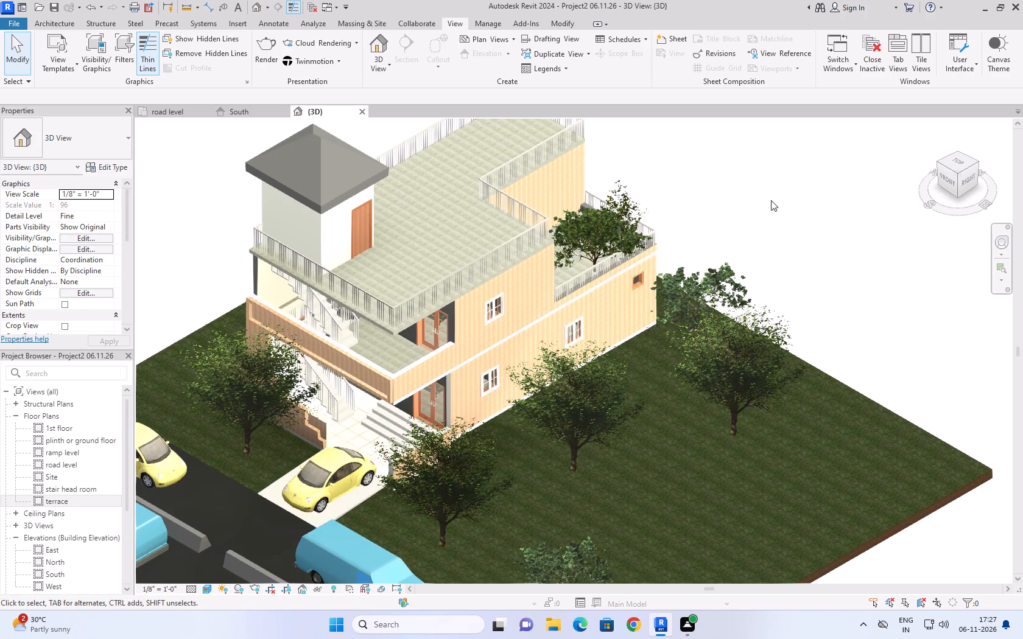
# Check the South elevation again, and examine the whole house, road and lawn in the 3D view.
pyautogui.click(821, 178)
pyautogui.click(274, 114)
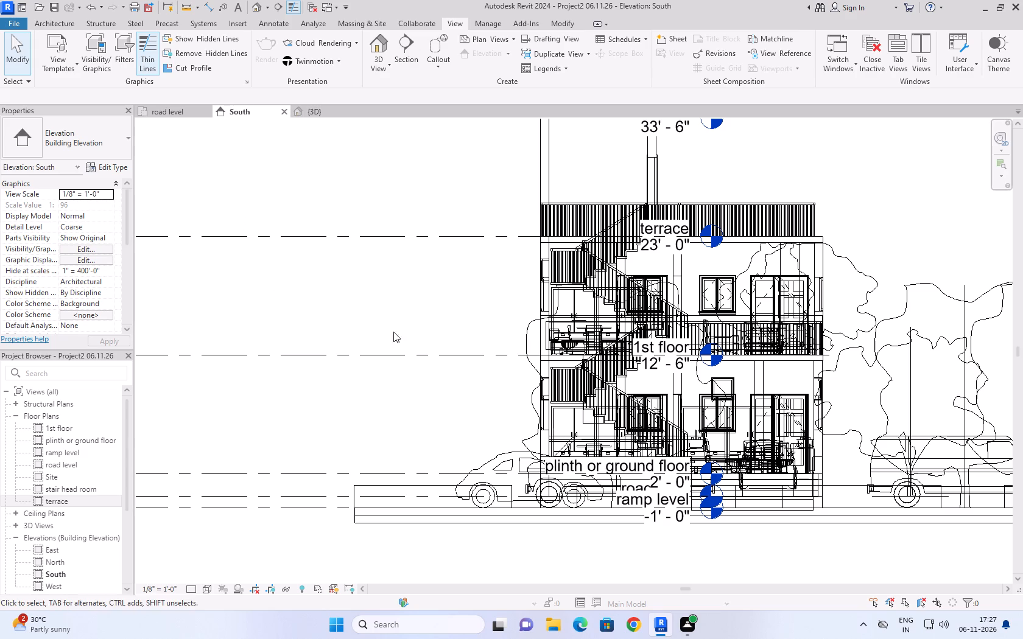
pyautogui.click(319, 110)
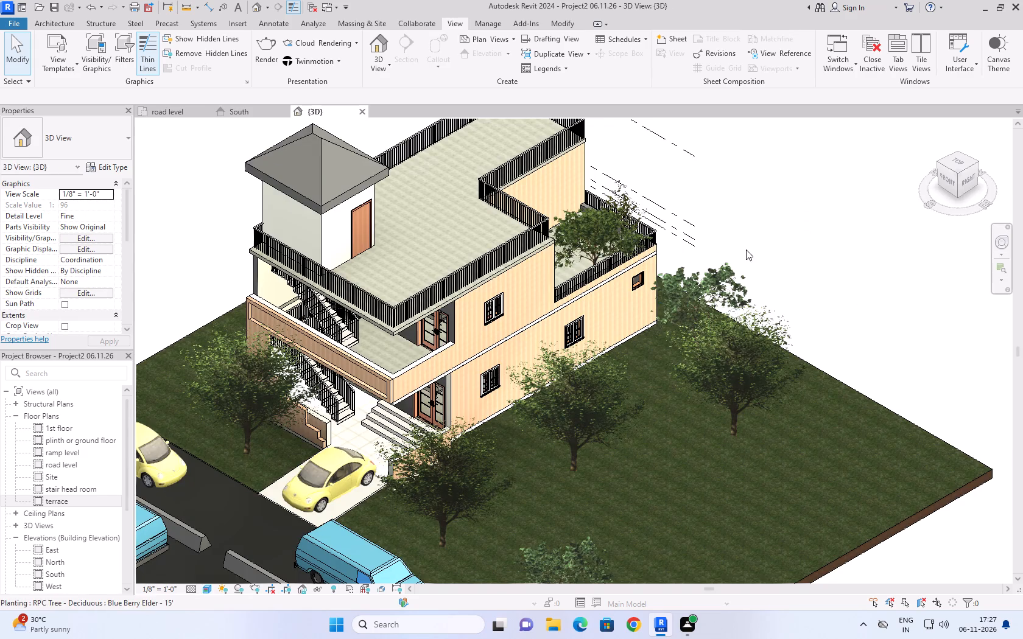
pyautogui.scroll(-6, 746, 250)
pyautogui.middleClick(837, 446)
pyautogui.scroll(1, 837, 446)
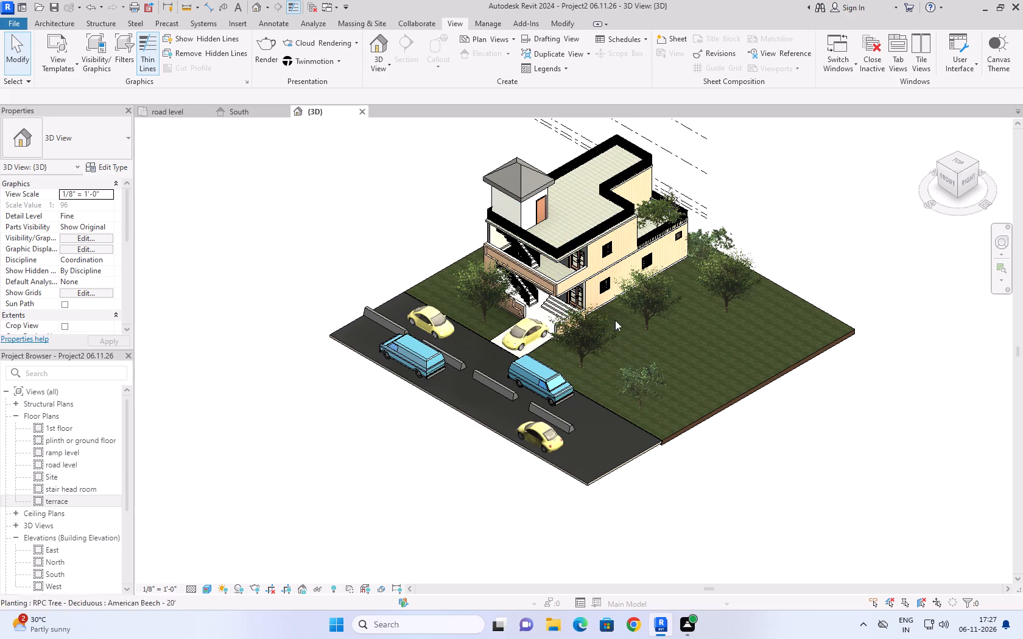
pyautogui.moveTo(833, 183); pyautogui.dragTo(763, 232, button='middle')
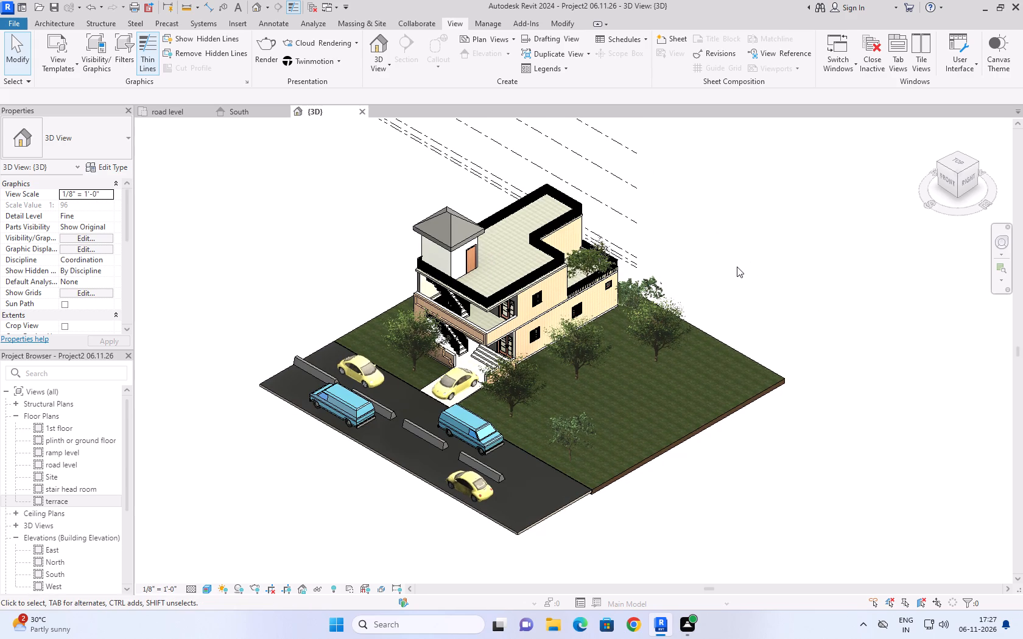
# Open the Toposolid creation options for the site.
pyautogui.click(360, 26)
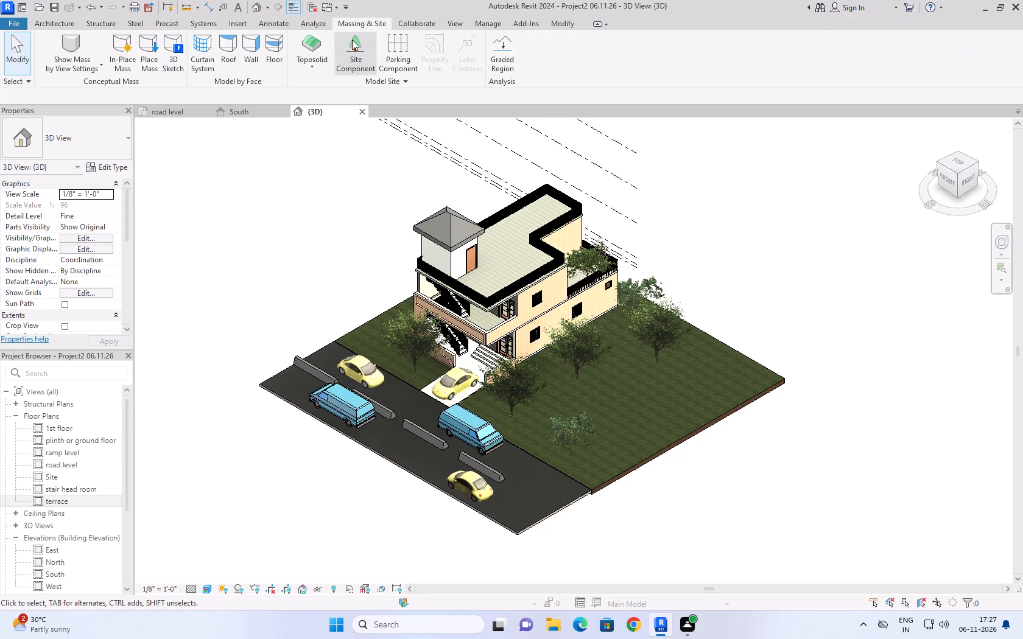
pyautogui.click(318, 69)
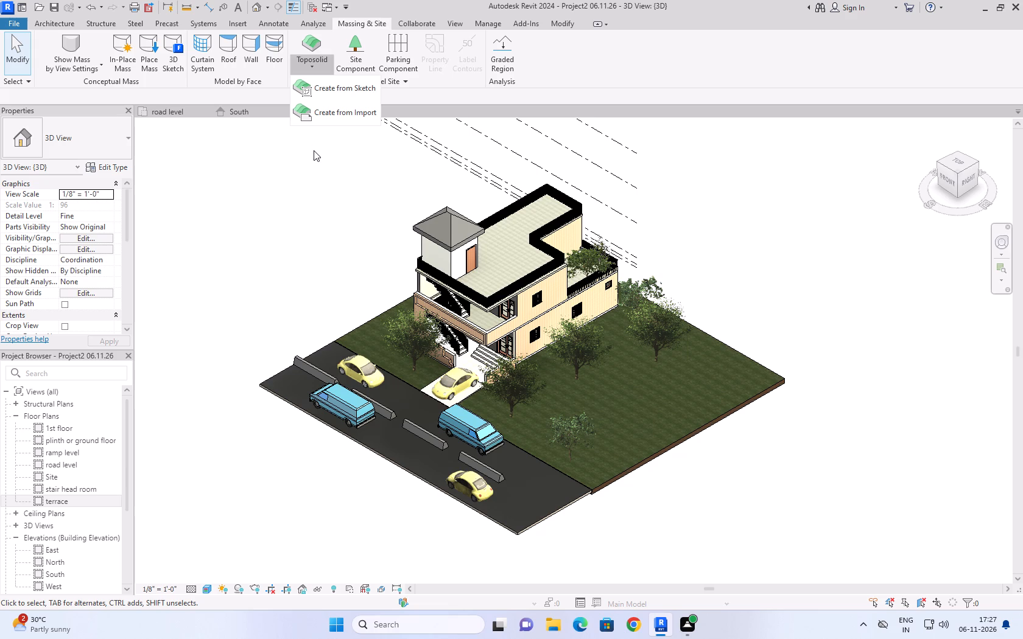
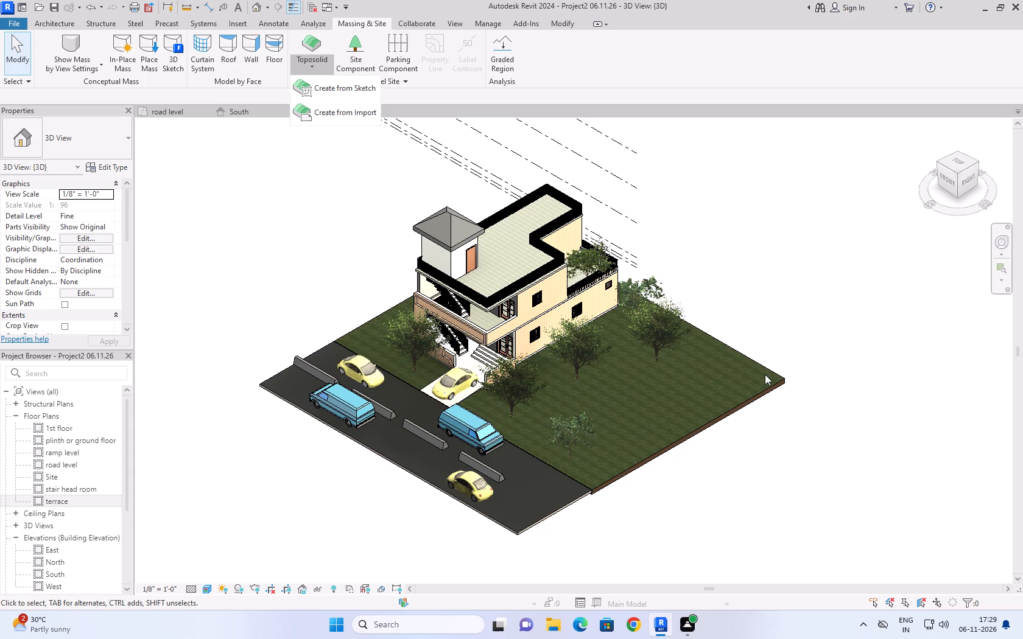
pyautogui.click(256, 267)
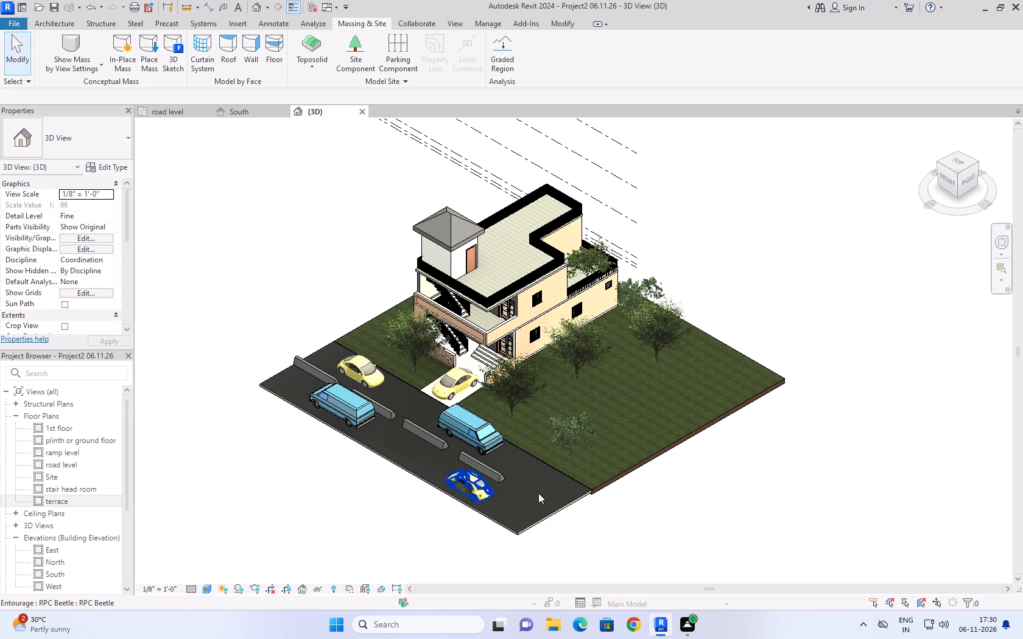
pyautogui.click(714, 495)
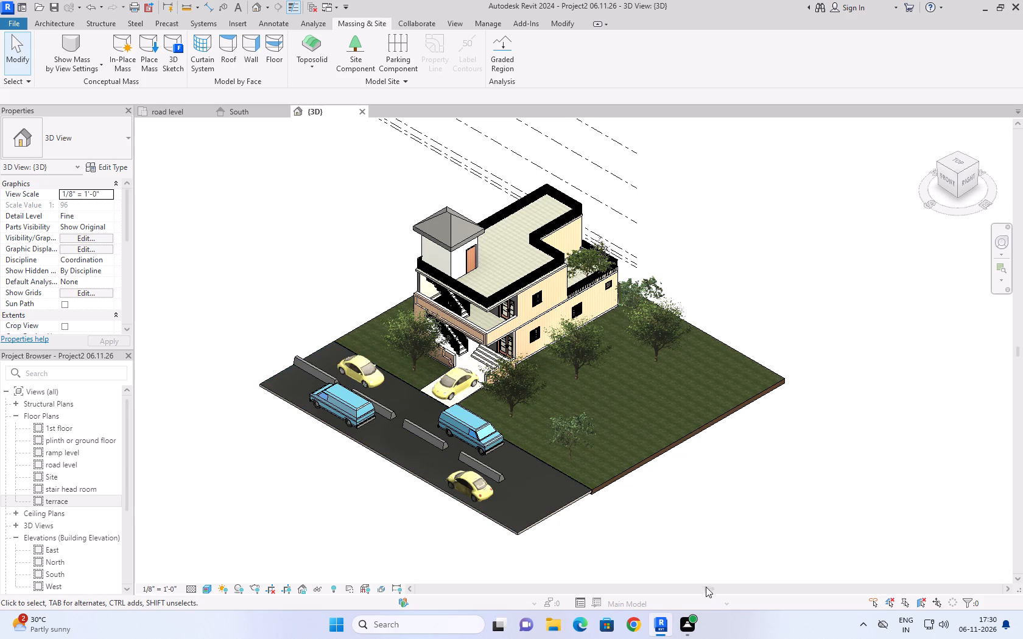
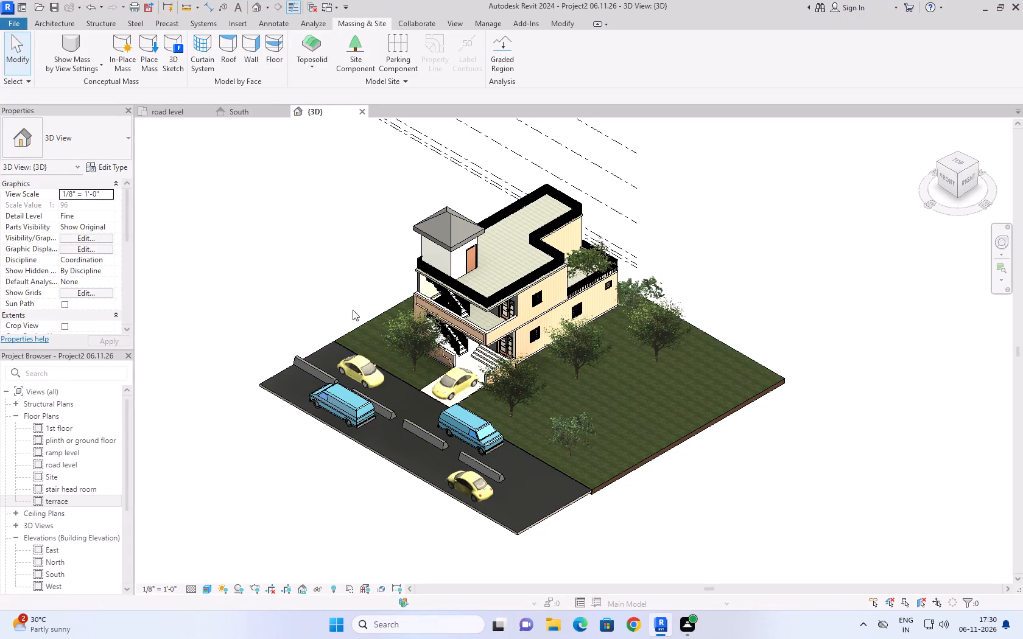
# Switch from the 3D view to the South building elevation of the house.
pyautogui.click(248, 116)
pyautogui.click(395, 397)
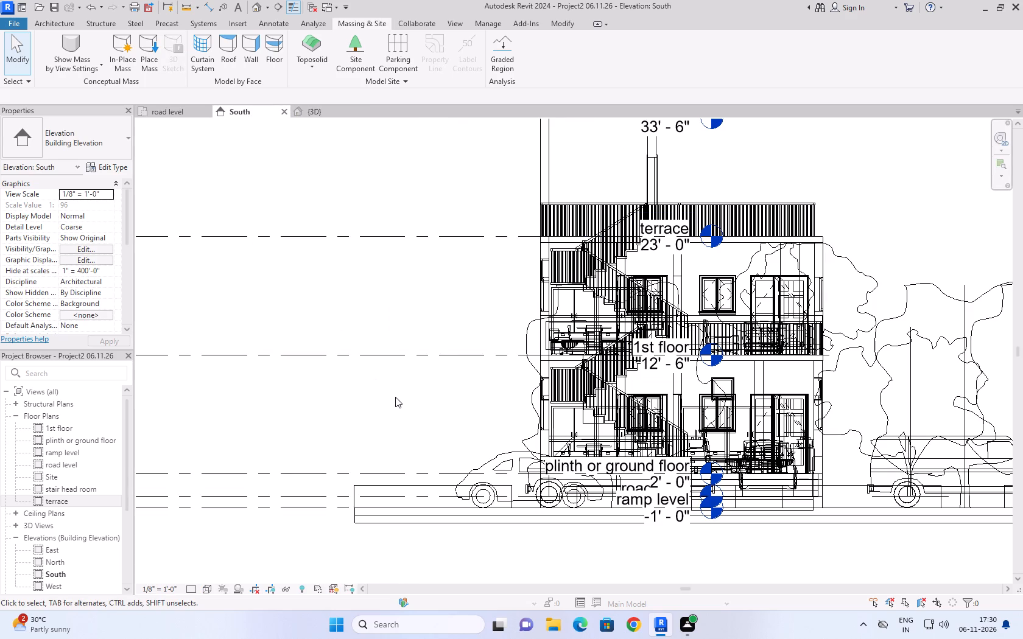
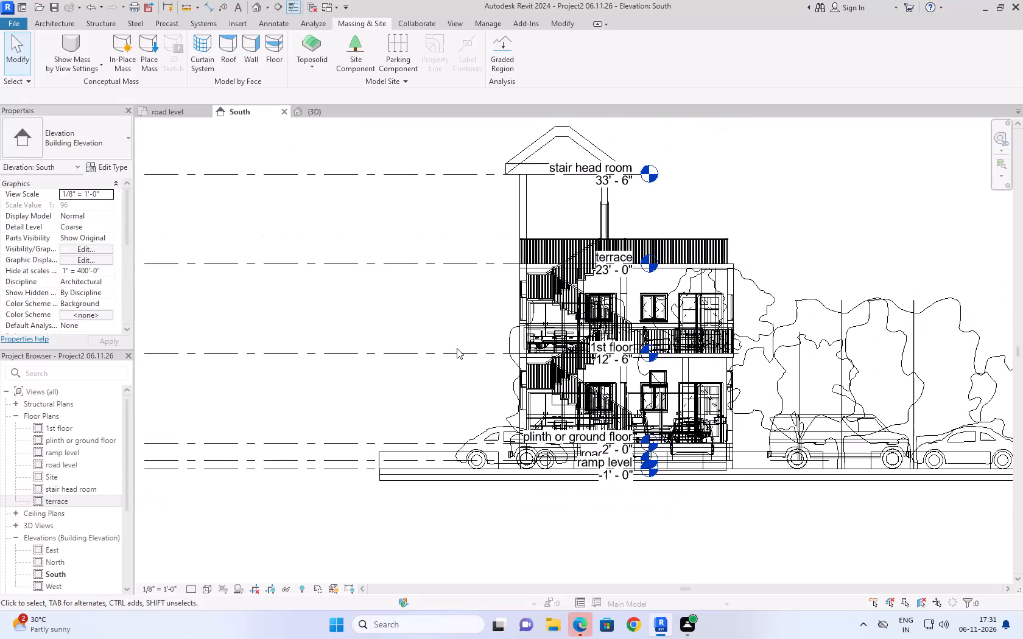
# Examine the house, road, vehicles and trees across the whole site in the 3D view.
pyautogui.click(322, 119)
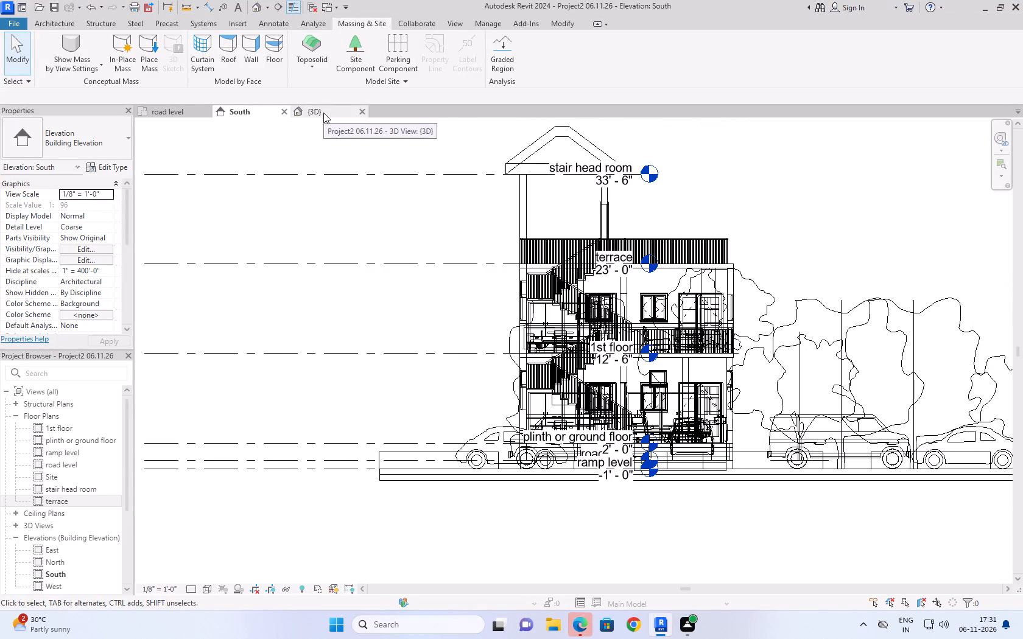
pyautogui.click(323, 113)
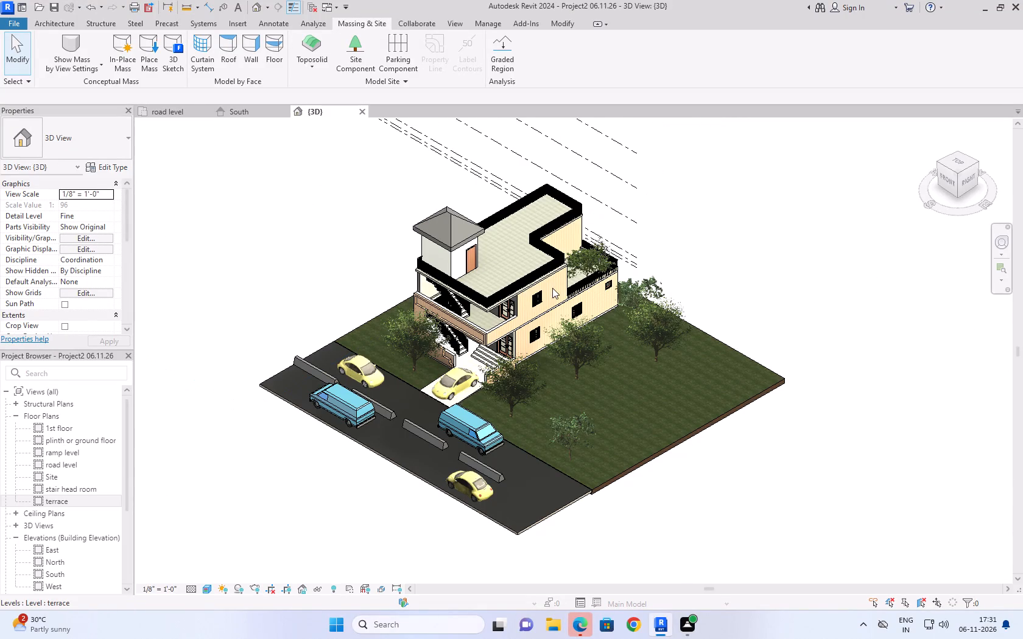
pyautogui.scroll(2, 680, 209)
pyautogui.scroll(-3, 360, 254)
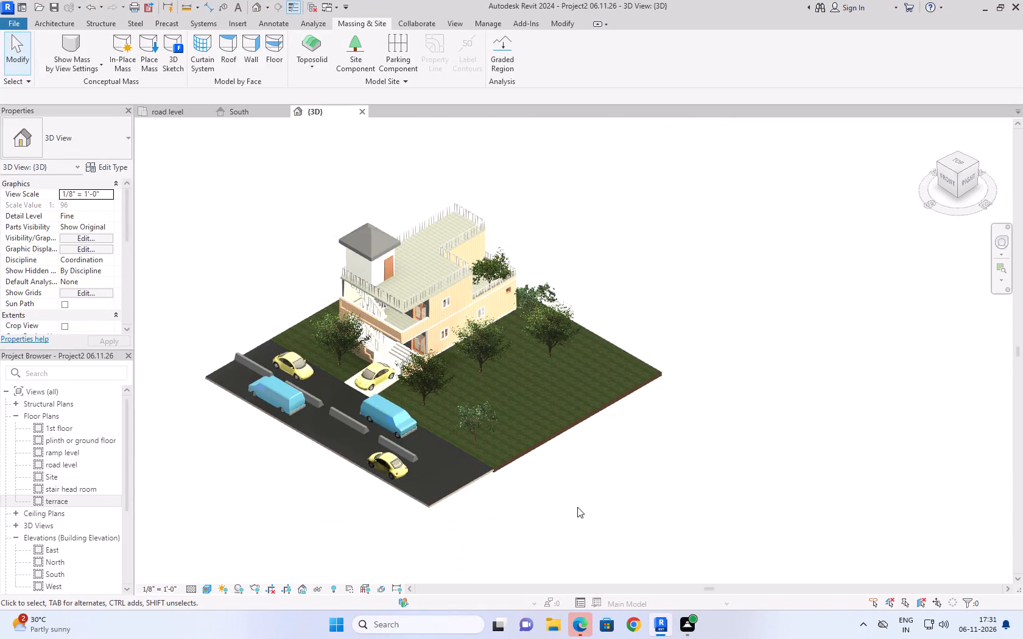
pyautogui.scroll(3, 577, 507)
pyautogui.middleClick(608, 431)
pyautogui.scroll(1, 608, 431)
pyautogui.scroll(-4, 623, 421)
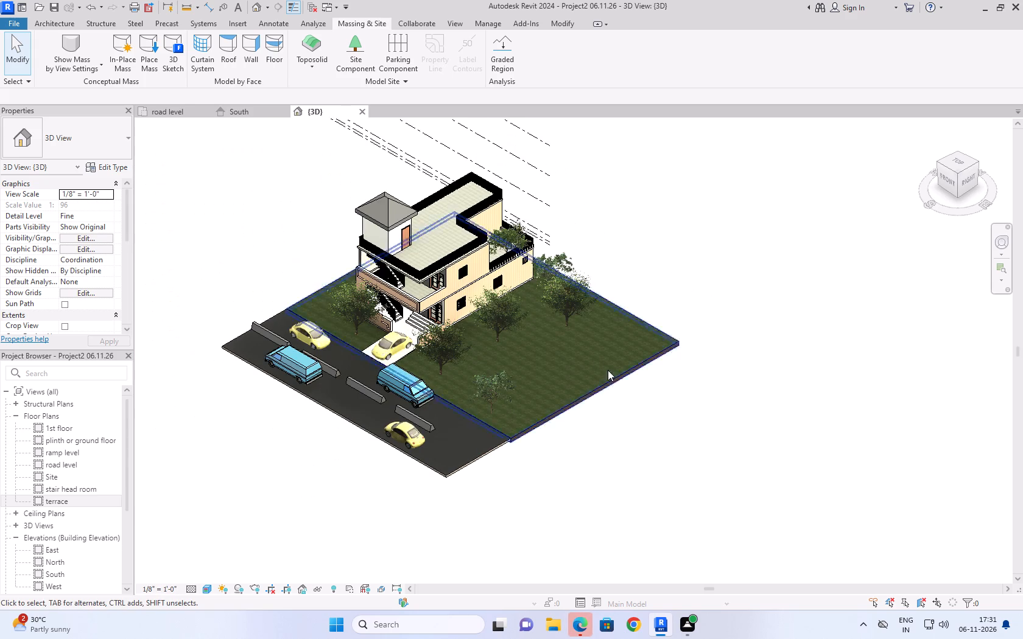
pyautogui.scroll(-1, 412, 396)
pyautogui.scroll(3, 229, 290)
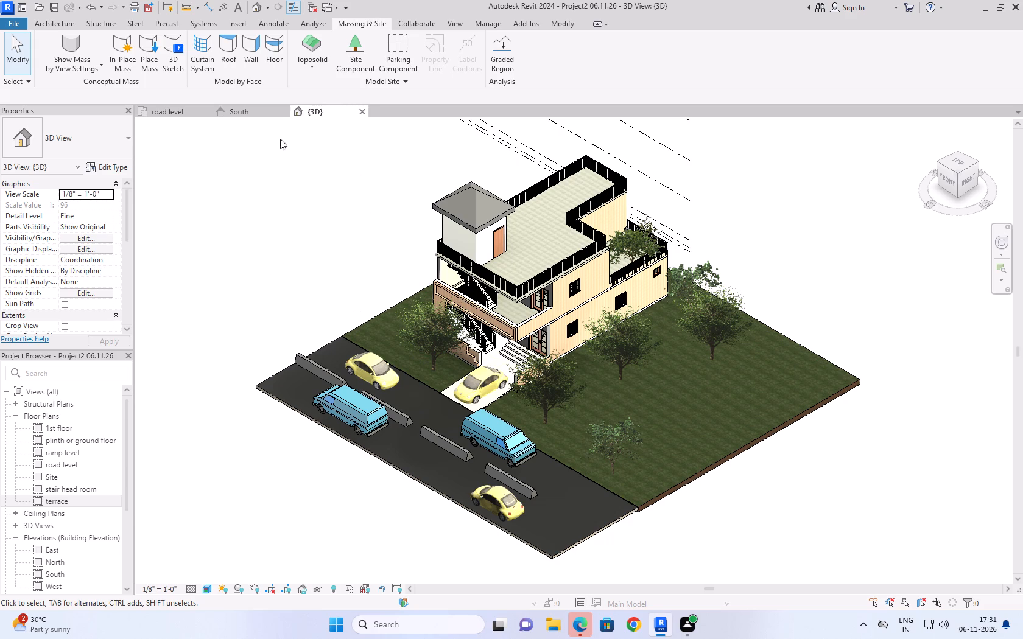
# Inspect the levels, stair head room and terrace of the house in the South elevation.
pyautogui.click(242, 111)
pyautogui.scroll(-3, 450, 313)
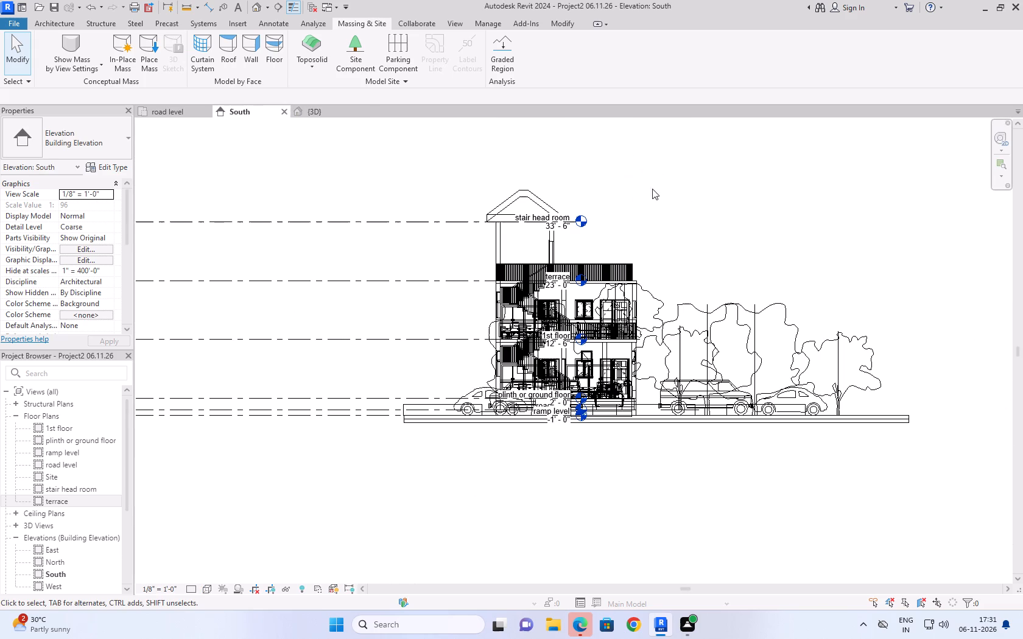
pyautogui.click(654, 187)
pyautogui.scroll(-2, 633, 358)
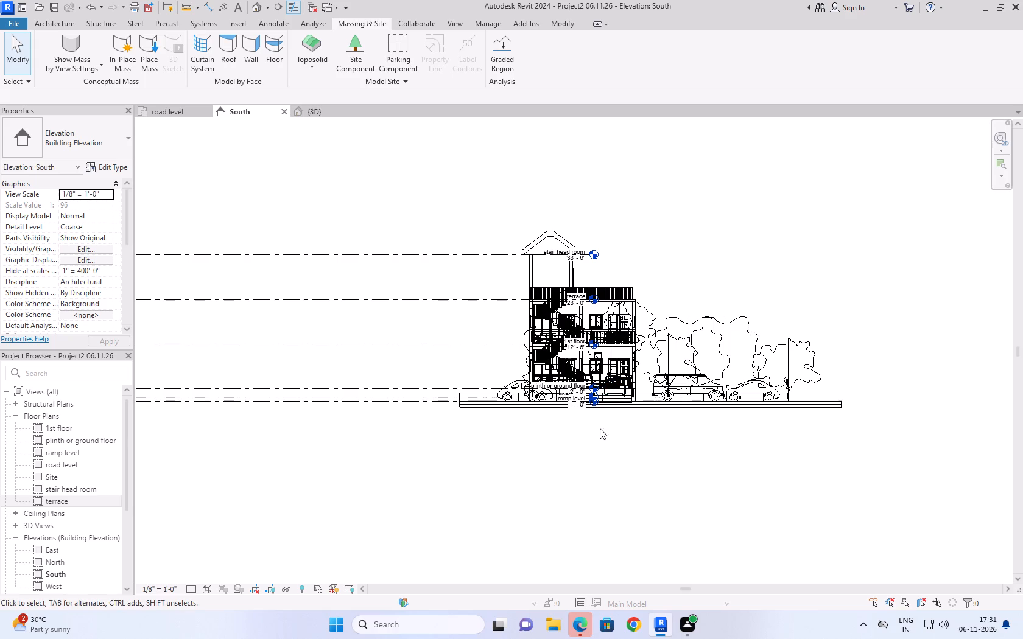
pyautogui.click(448, 209)
pyautogui.scroll(7, 568, 238)
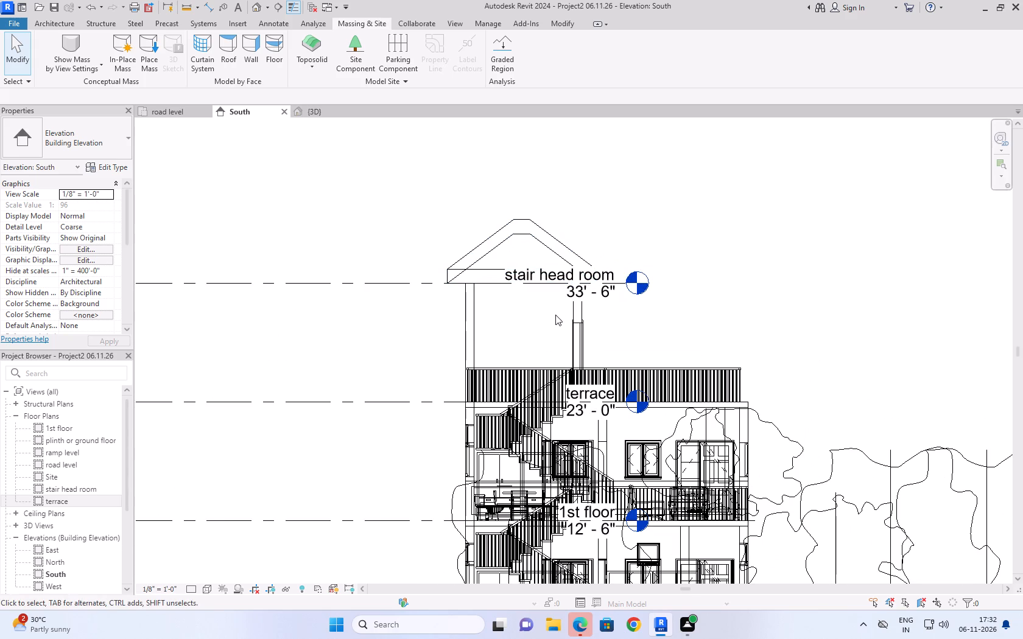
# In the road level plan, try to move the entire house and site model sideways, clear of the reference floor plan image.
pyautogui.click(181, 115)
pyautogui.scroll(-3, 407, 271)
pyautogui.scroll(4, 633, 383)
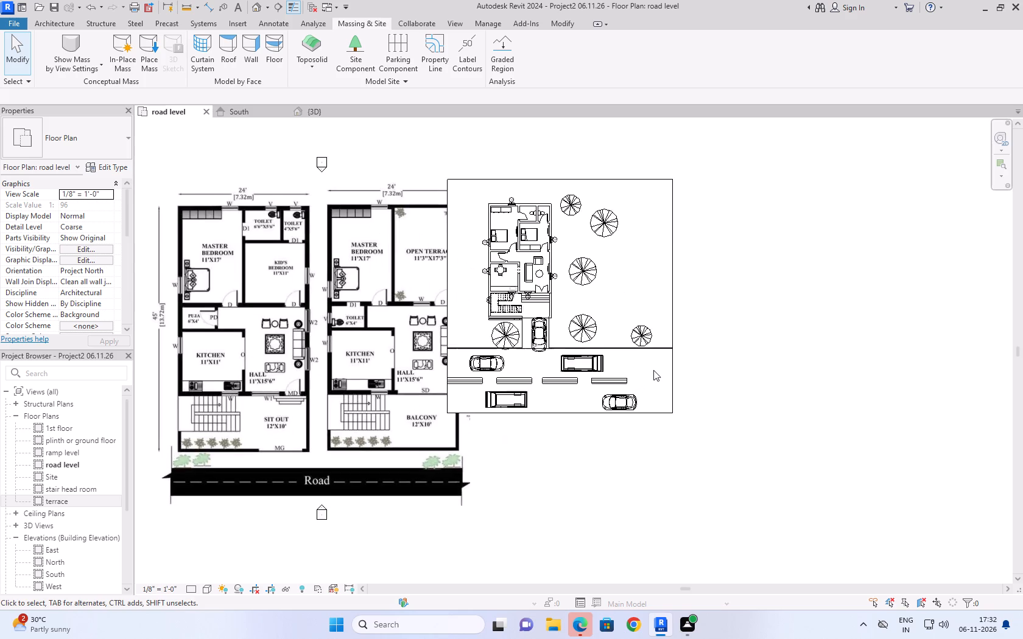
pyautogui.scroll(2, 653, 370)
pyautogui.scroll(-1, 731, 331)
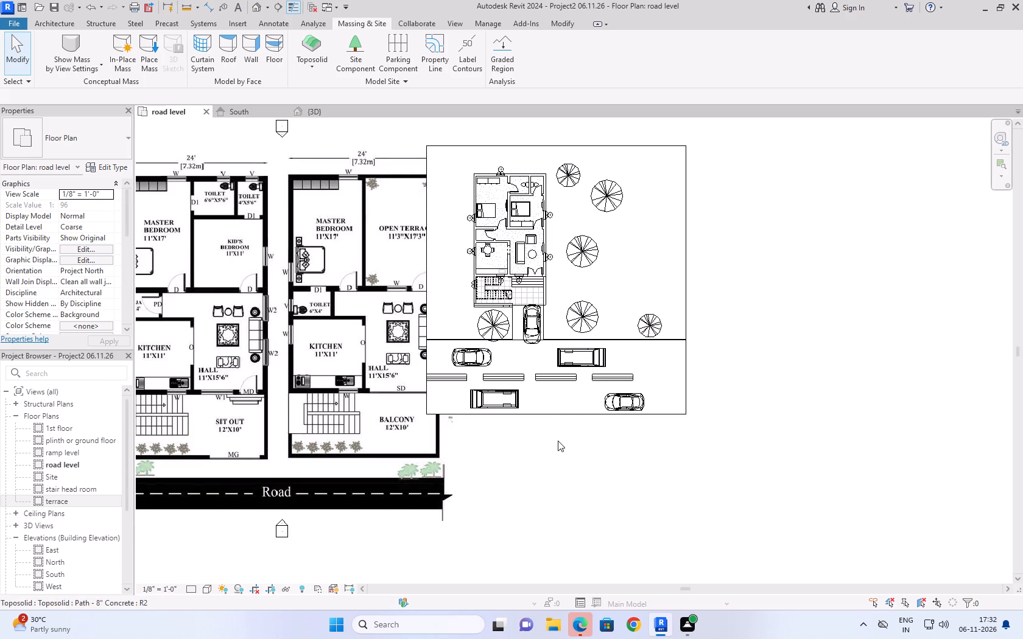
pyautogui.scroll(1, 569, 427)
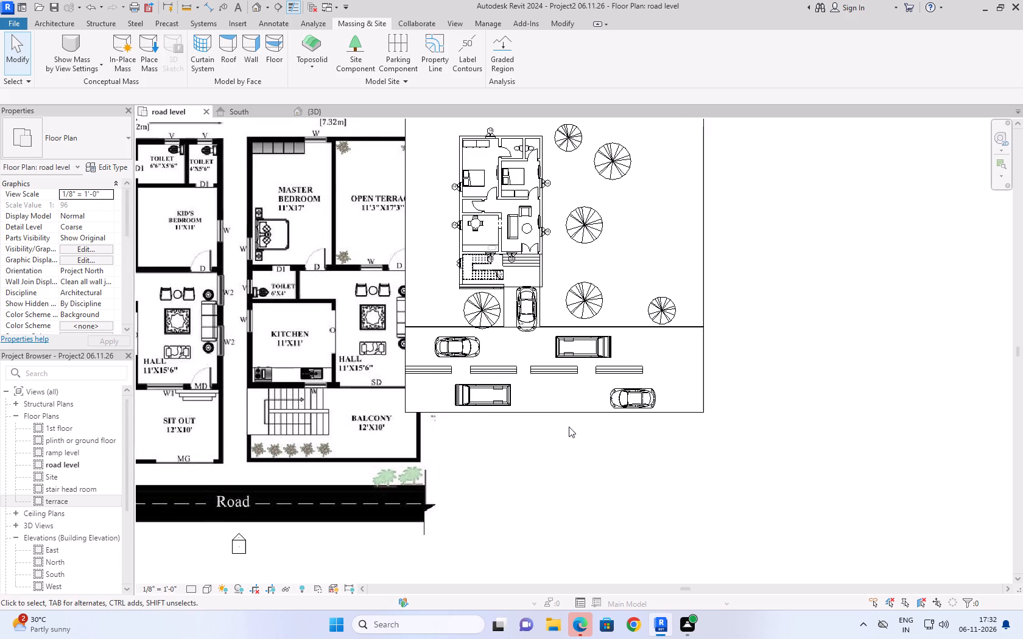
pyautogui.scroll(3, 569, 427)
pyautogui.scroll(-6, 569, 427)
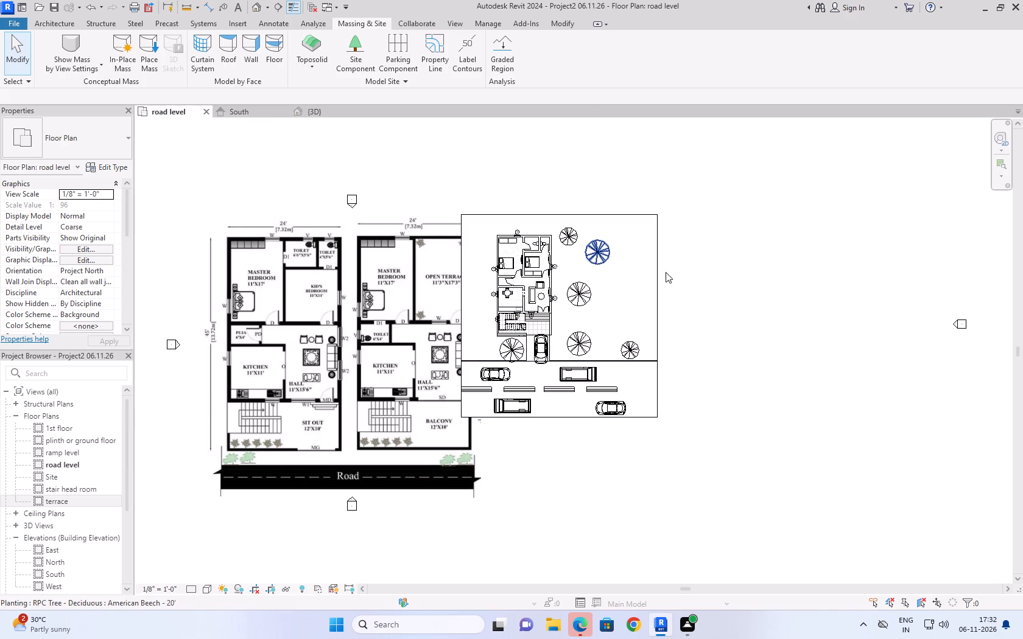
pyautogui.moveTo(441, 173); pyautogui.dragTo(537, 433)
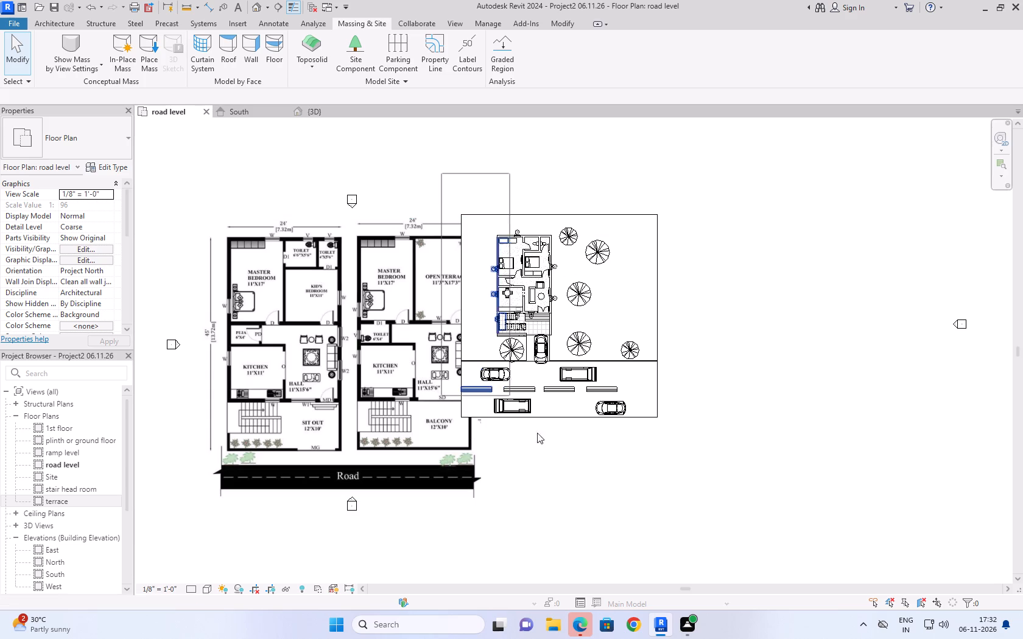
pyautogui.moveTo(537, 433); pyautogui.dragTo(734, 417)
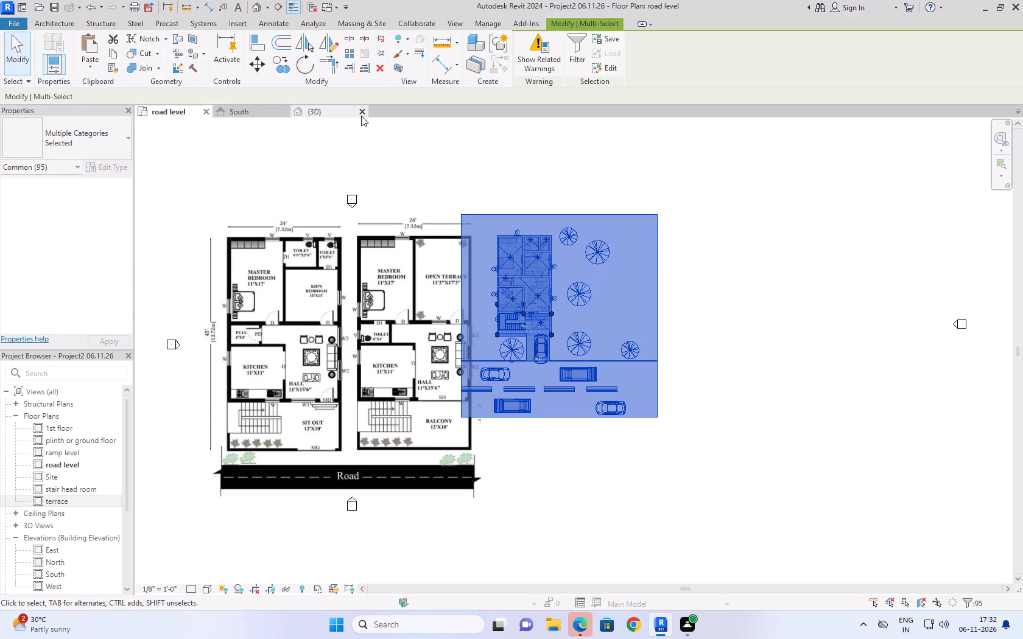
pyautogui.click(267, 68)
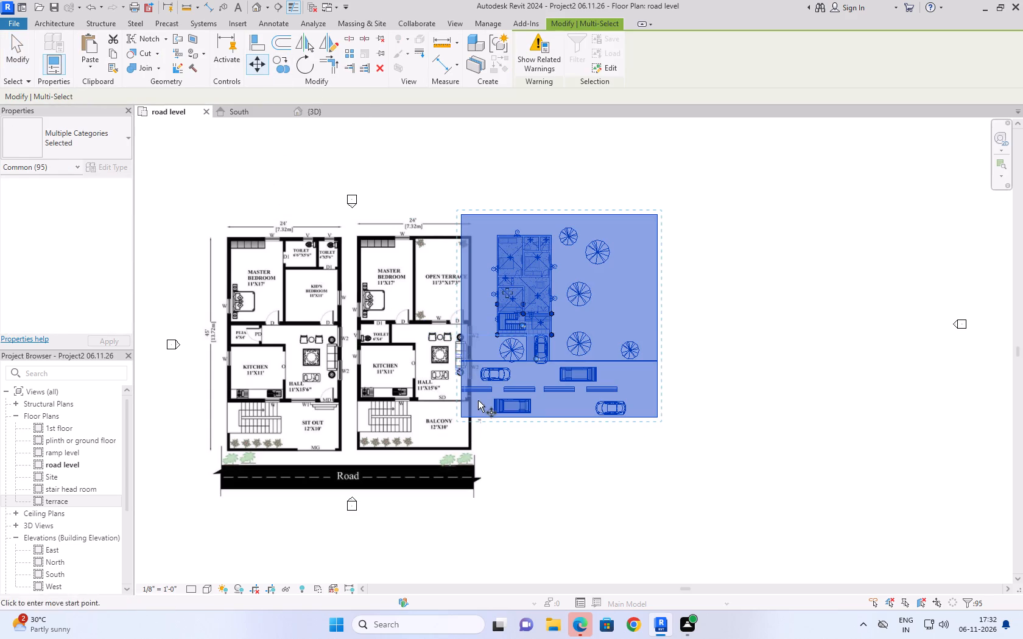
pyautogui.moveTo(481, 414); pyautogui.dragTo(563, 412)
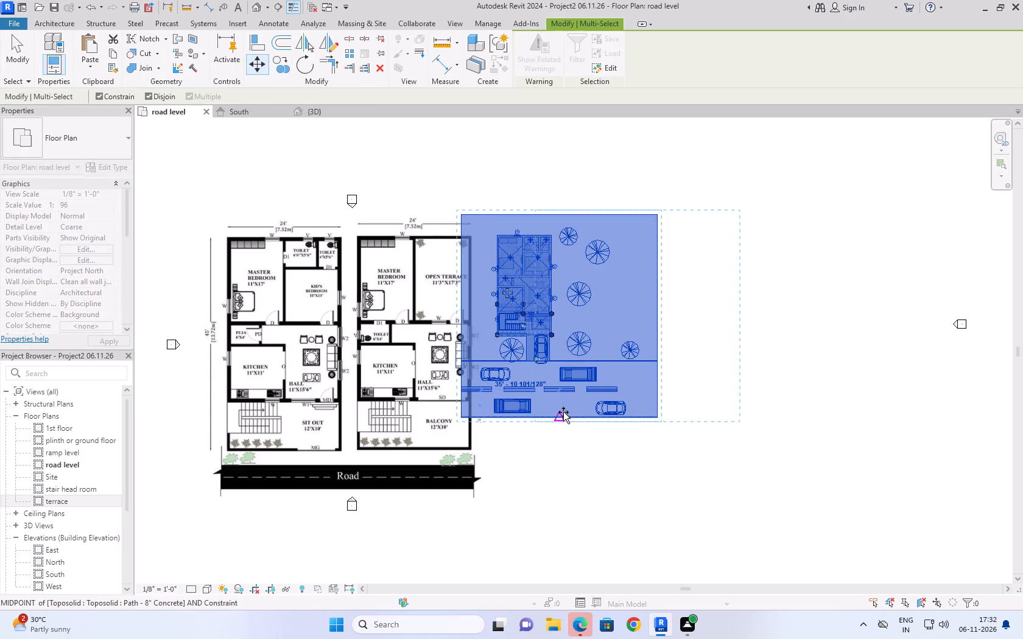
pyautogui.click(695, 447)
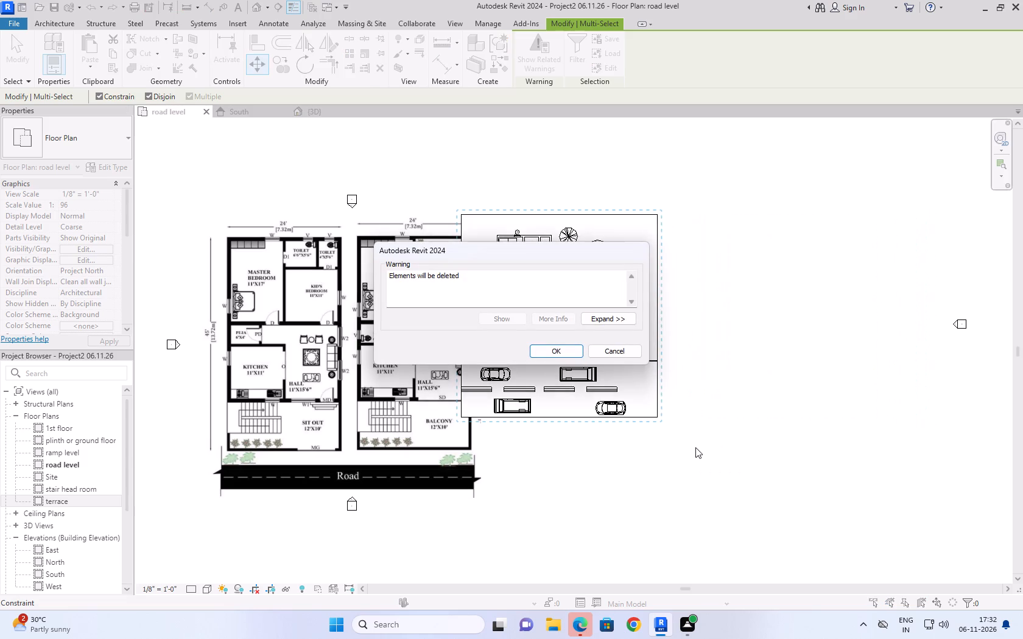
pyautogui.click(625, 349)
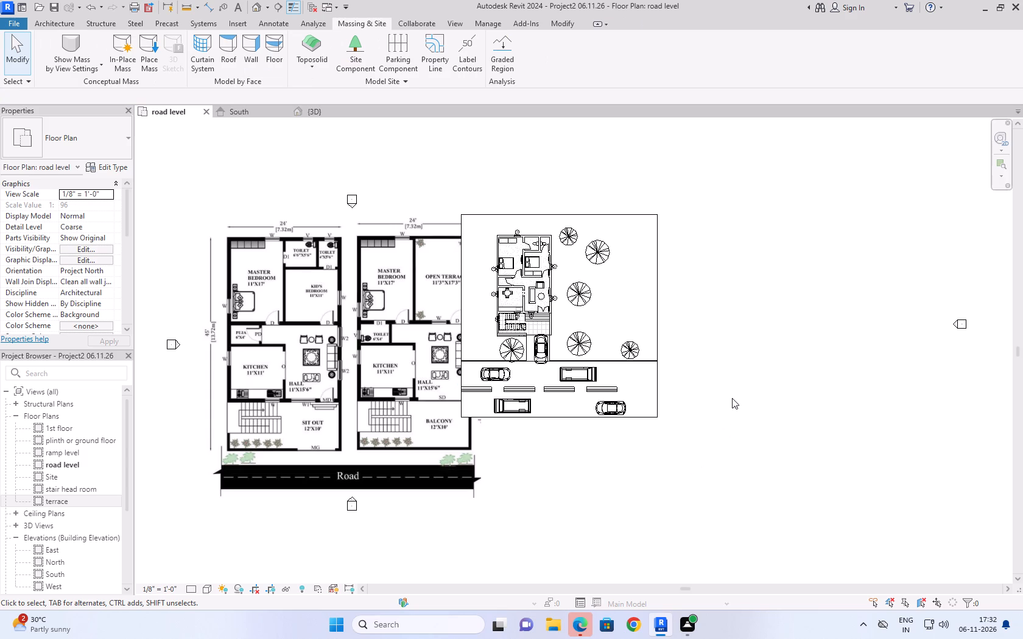
# Compare the site layout across the road level plan, the 3D view and the South elevation.
pyautogui.scroll(4, 676, 243)
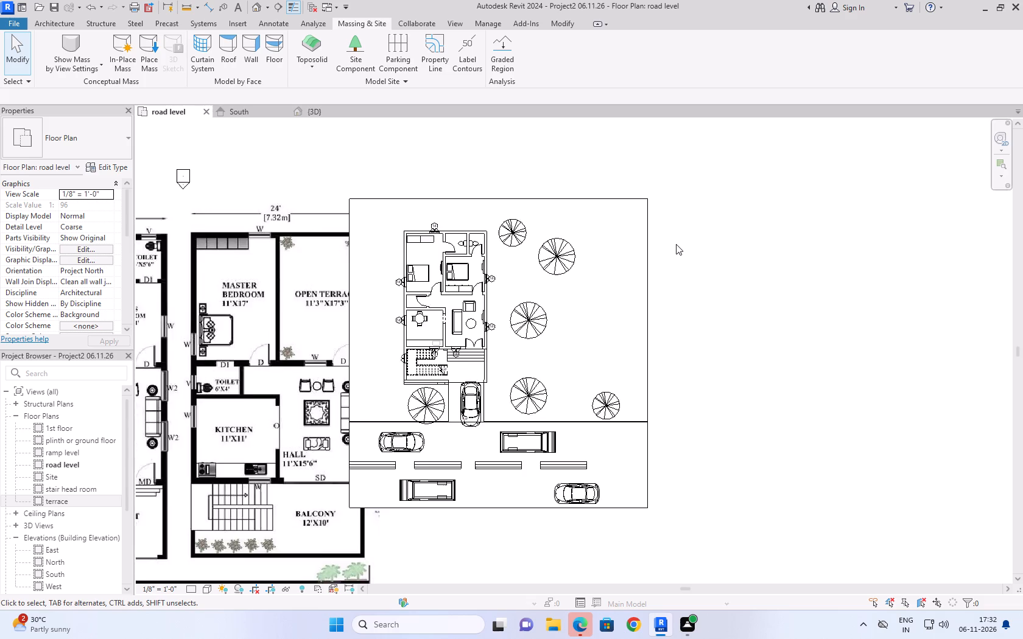
pyautogui.scroll(-3, 619, 188)
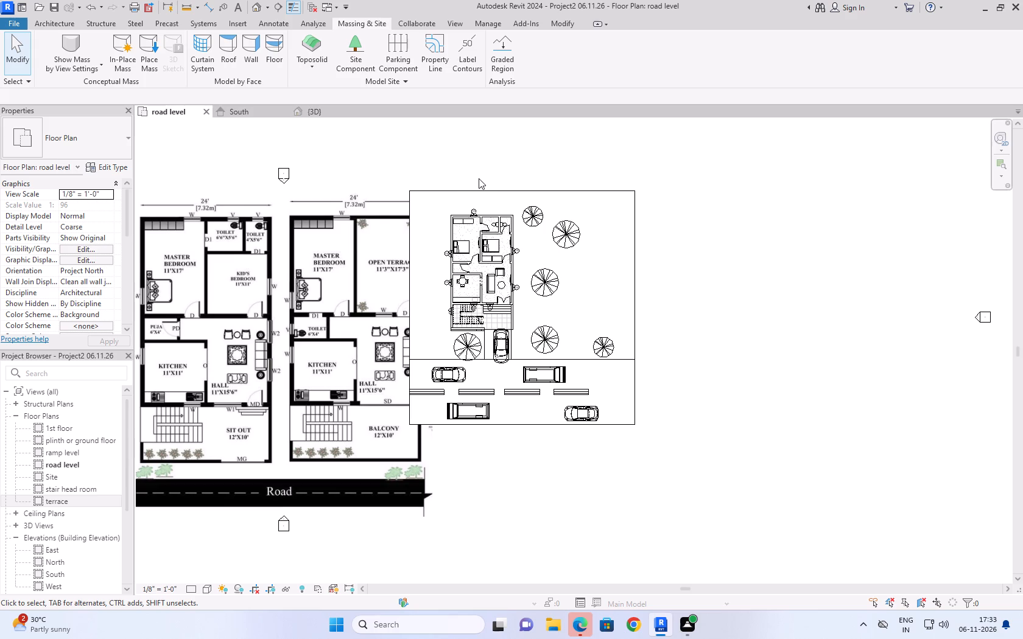
pyautogui.scroll(1, 613, 276)
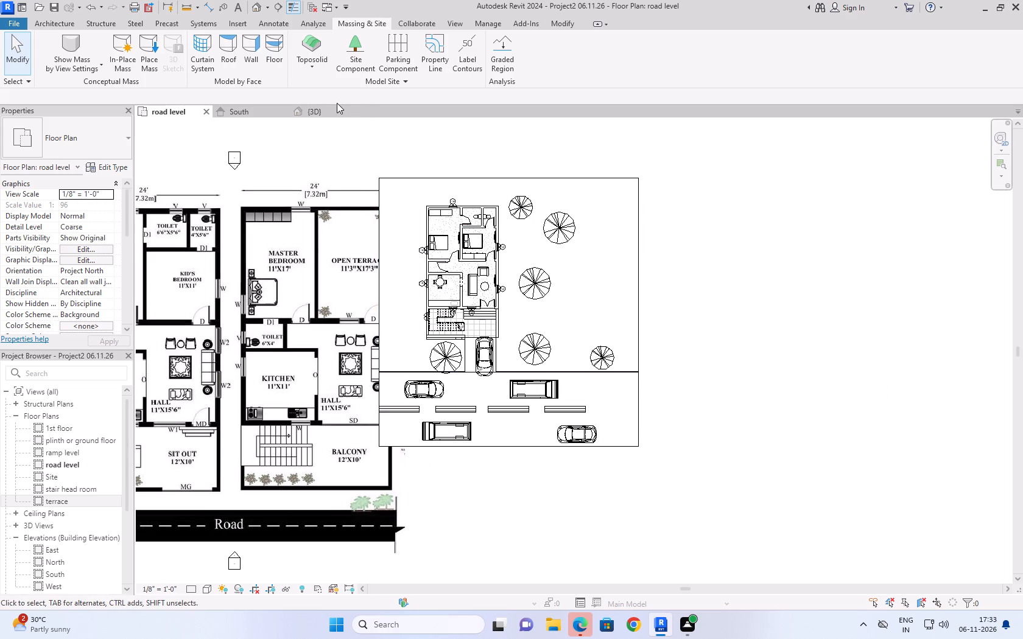
pyautogui.click(336, 109)
pyautogui.moveTo(728, 159); pyautogui.dragTo(627, 177, button='middle')
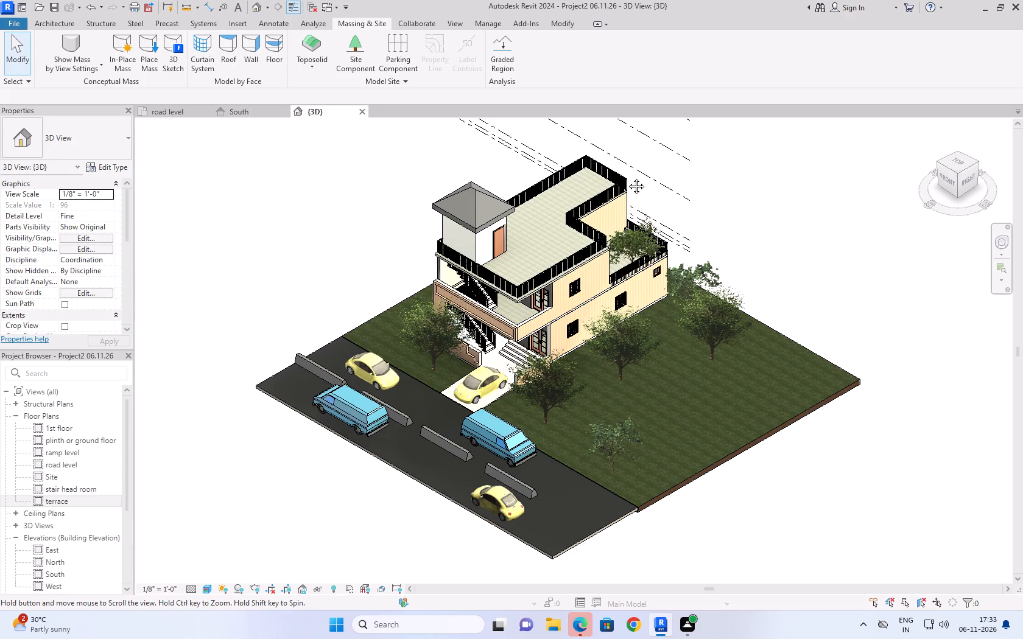
pyautogui.moveTo(627, 177); pyautogui.dragTo(615, 182, button='middle')
pyautogui.scroll(-3, 404, 248)
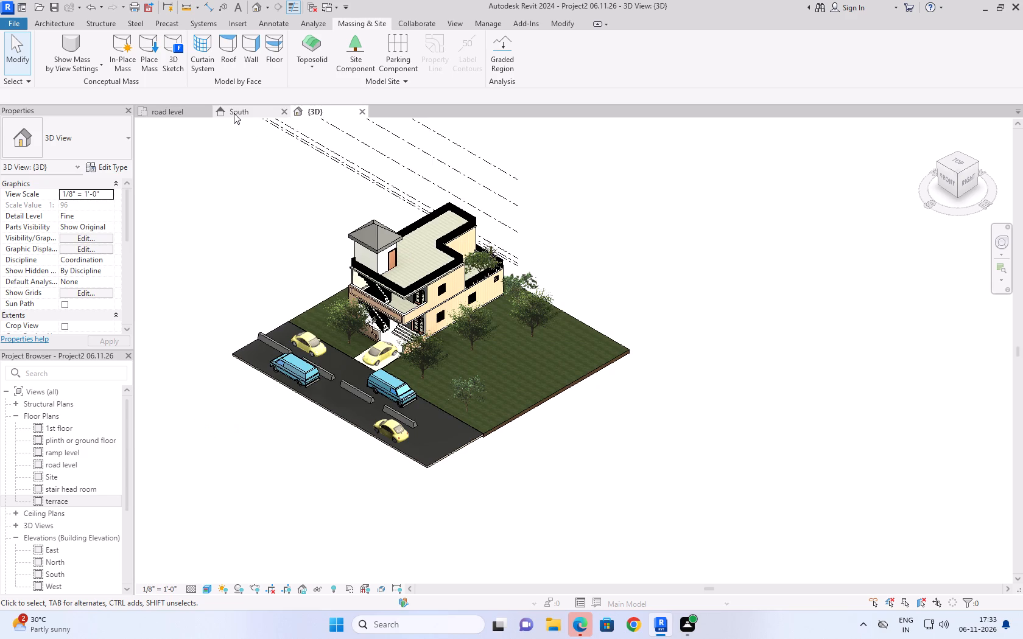
pyautogui.click(234, 113)
pyautogui.scroll(-5, 659, 207)
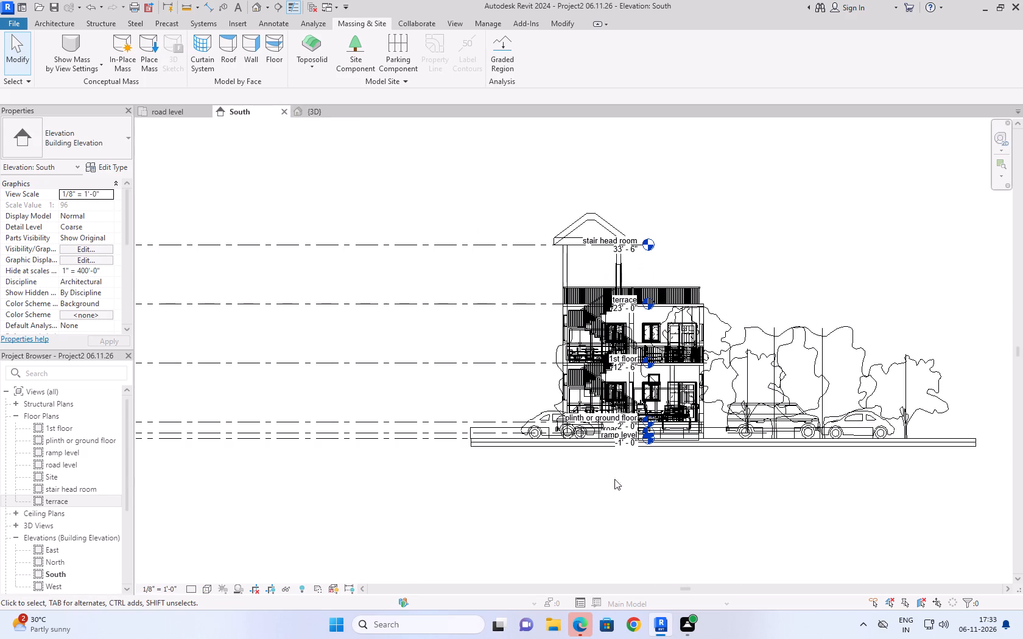
pyautogui.click(175, 103)
pyautogui.click(175, 107)
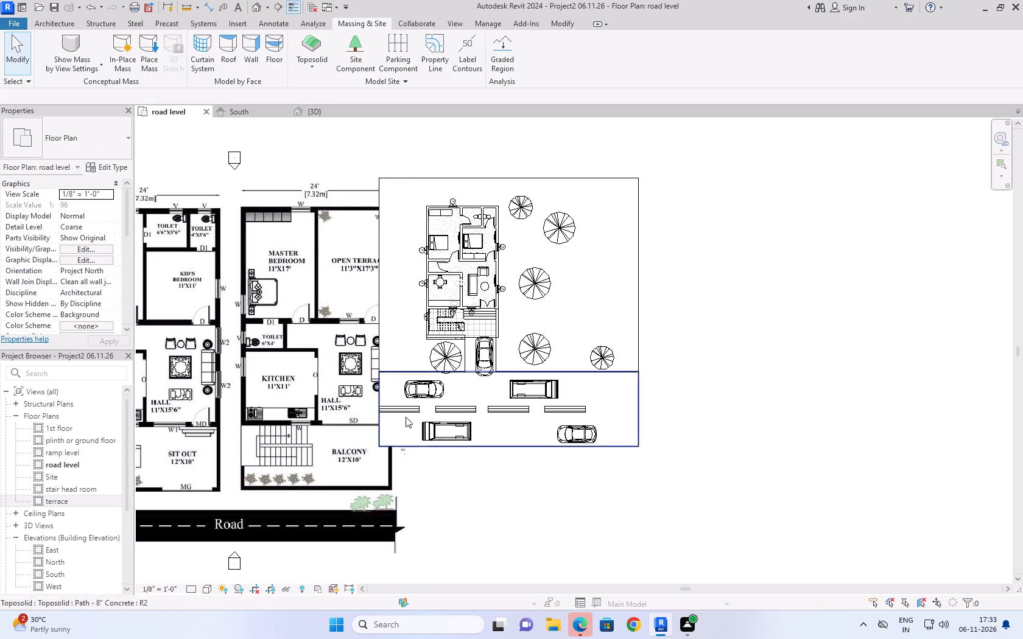
pyautogui.click(725, 296)
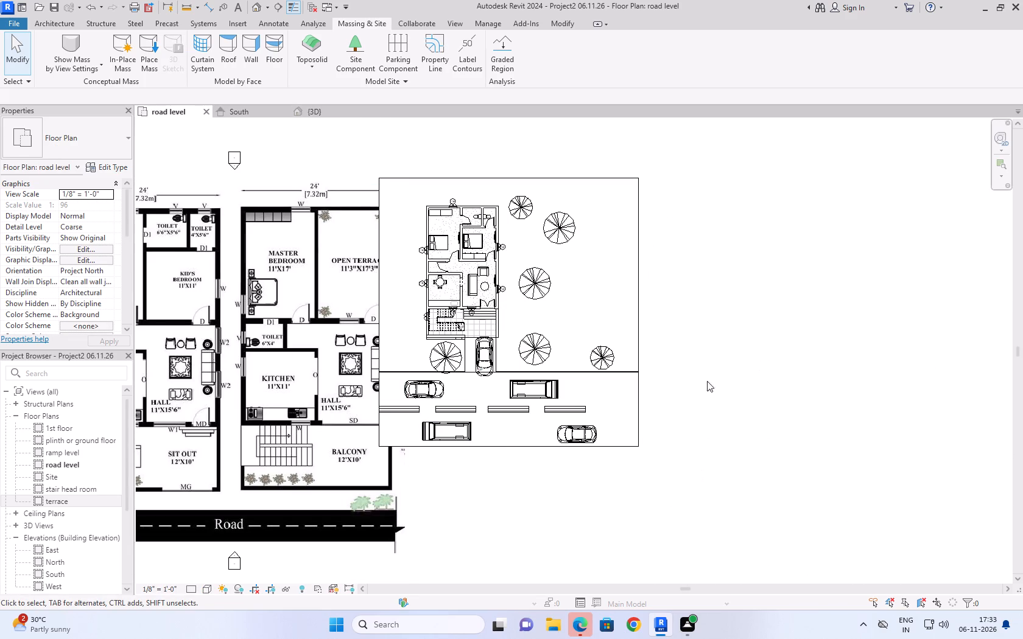
pyautogui.scroll(-3, 706, 357)
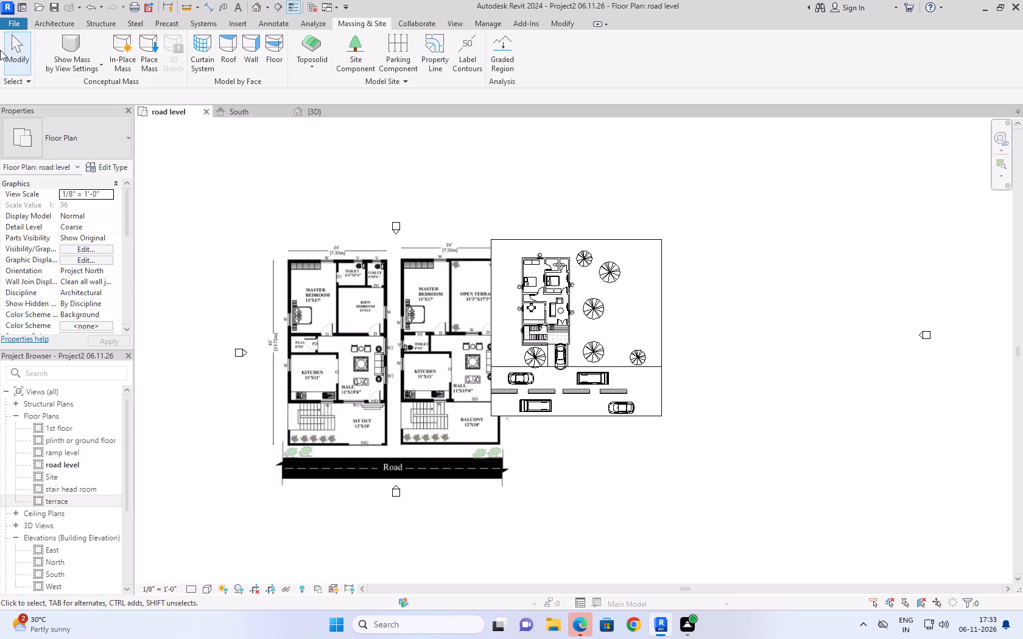
# Start a new in-place component in the Floors category, keeping the suggested name.
pyautogui.click(32, 23)
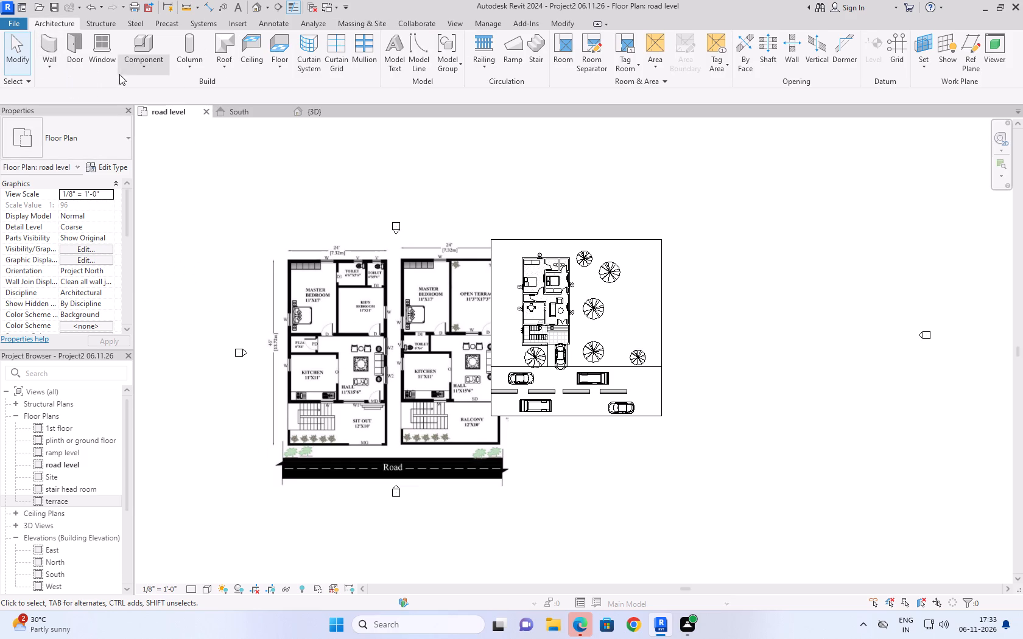
pyautogui.click(132, 74)
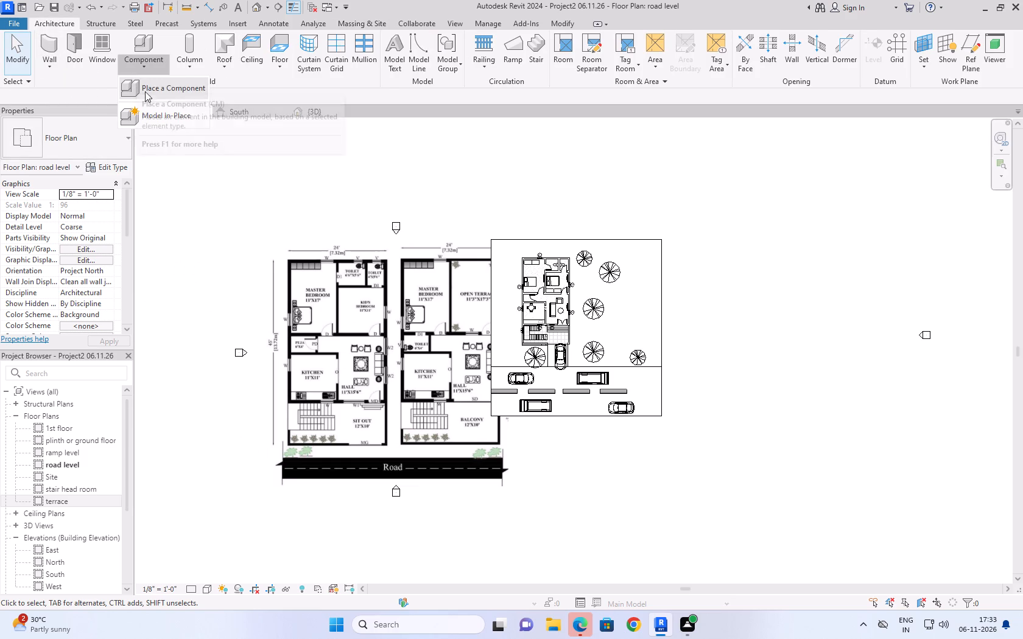
pyautogui.click(157, 114)
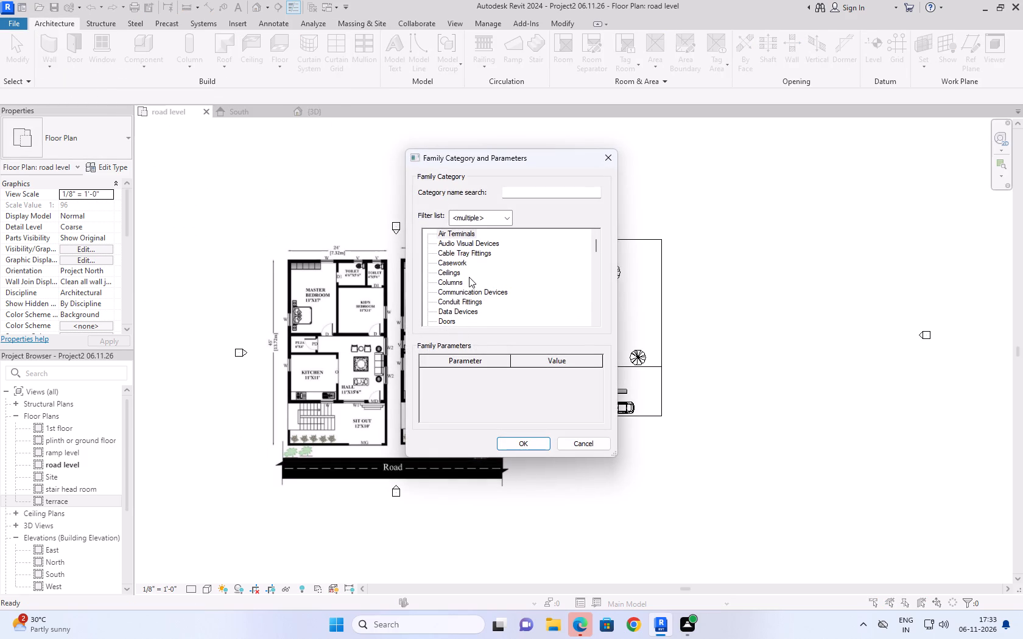
pyautogui.scroll(-4, 468, 271)
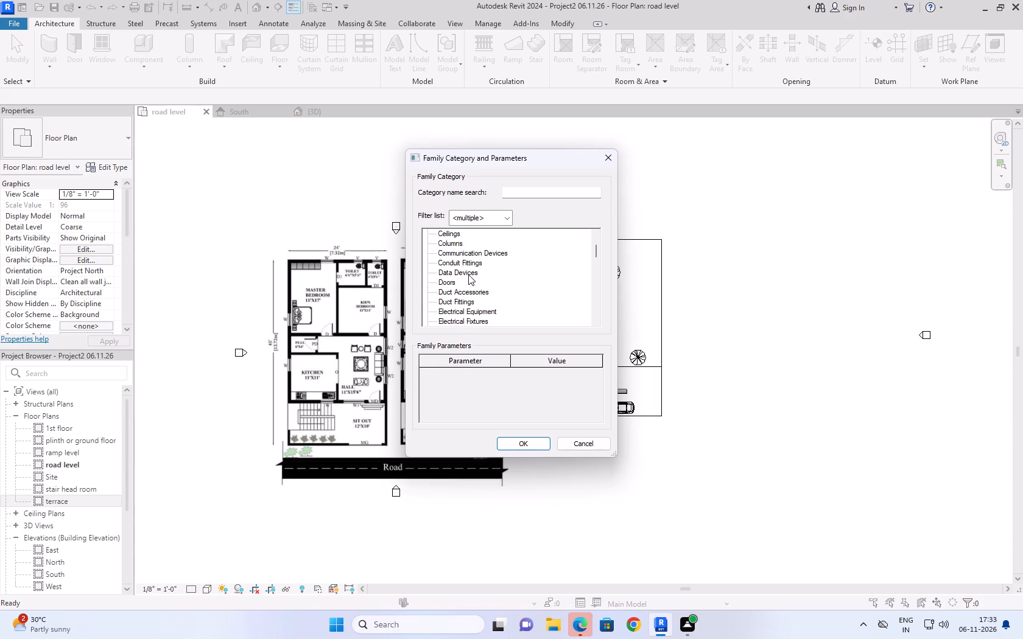
pyautogui.scroll(-18, 468, 274)
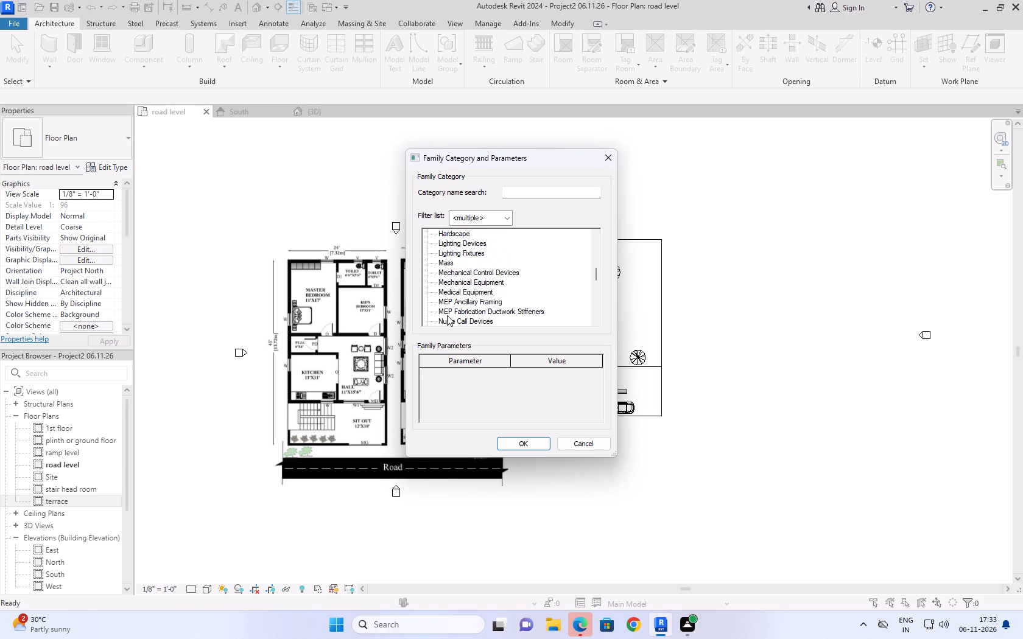
pyautogui.scroll(7, 447, 315)
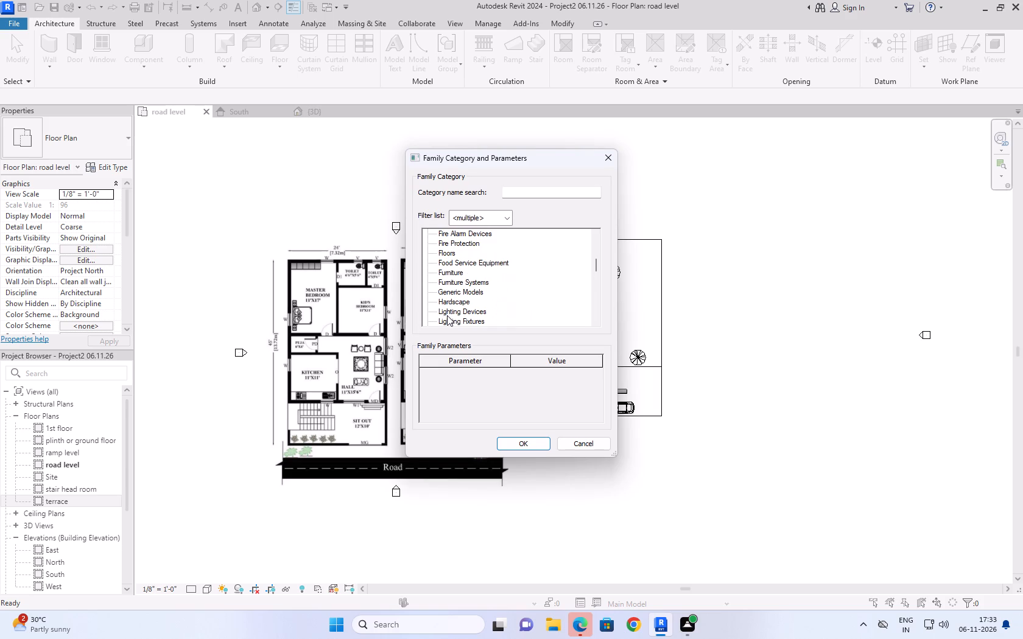
pyautogui.click(459, 256)
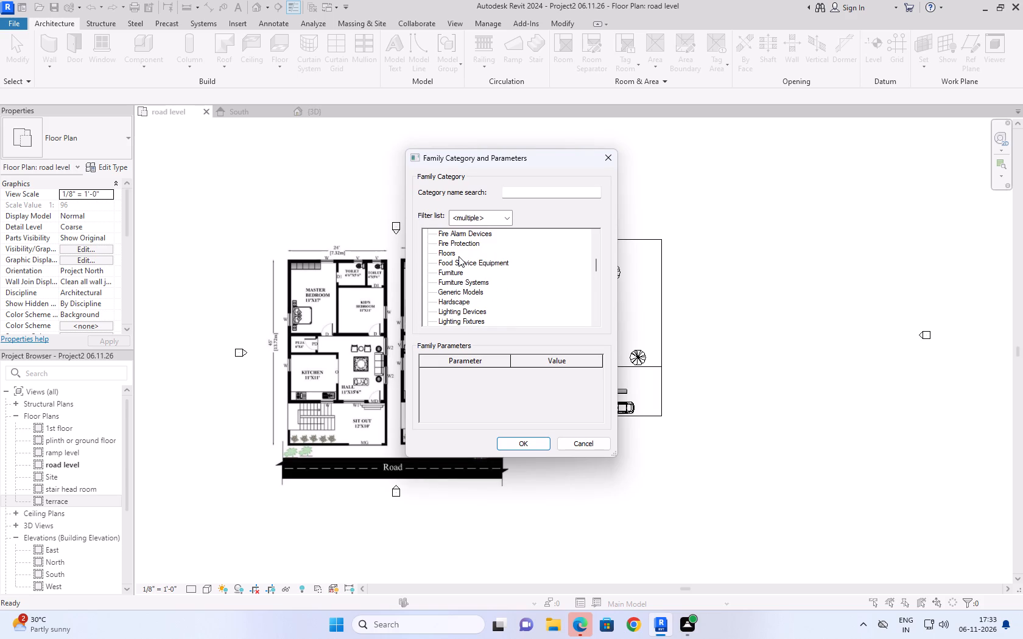
pyautogui.click(459, 256)
pyautogui.click(450, 254)
pyautogui.click(544, 442)
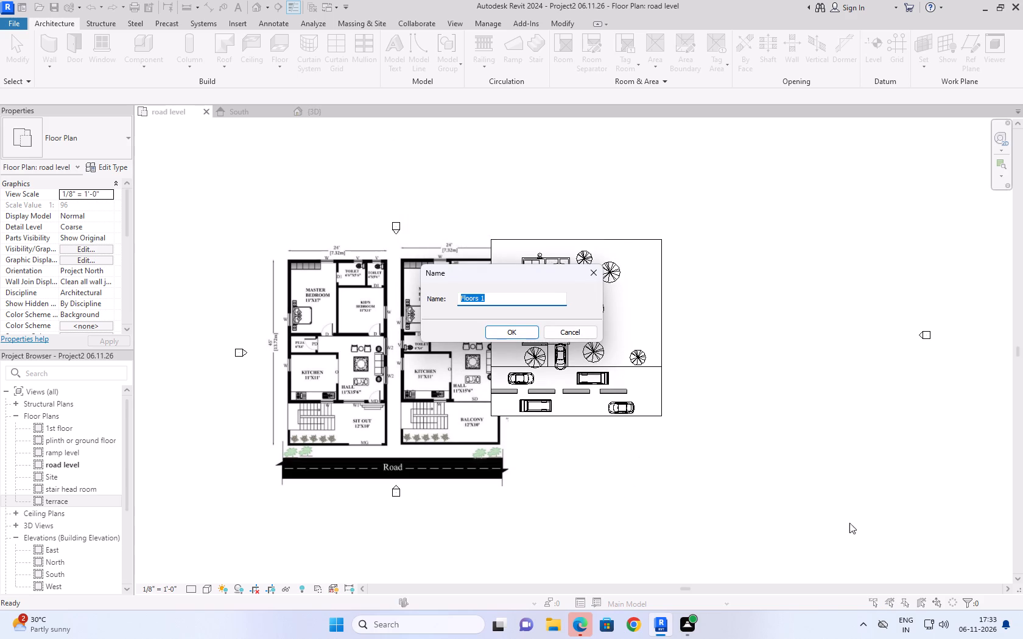
pyautogui.click(499, 330)
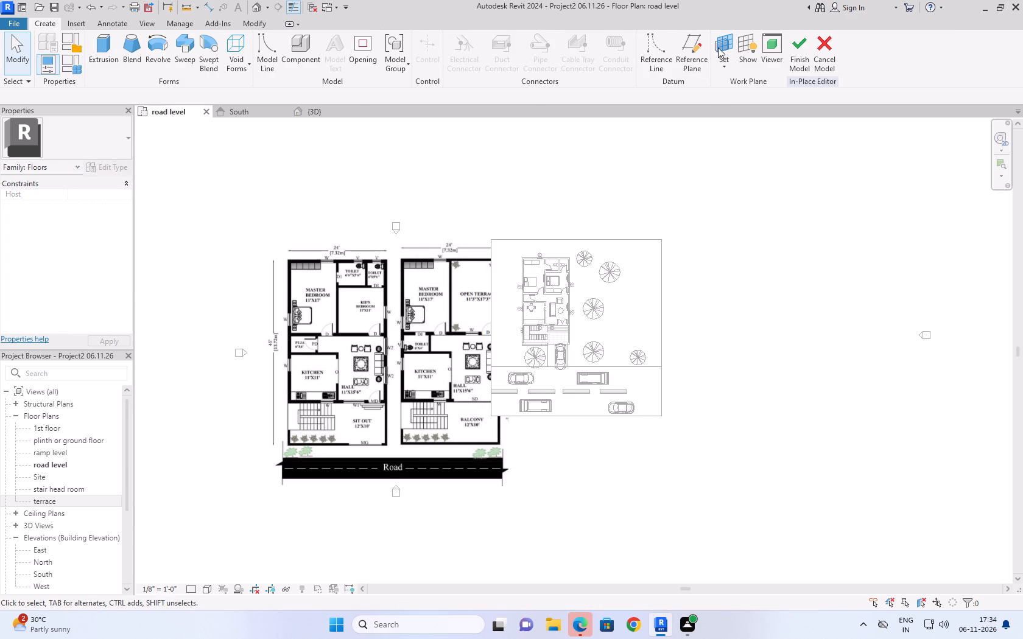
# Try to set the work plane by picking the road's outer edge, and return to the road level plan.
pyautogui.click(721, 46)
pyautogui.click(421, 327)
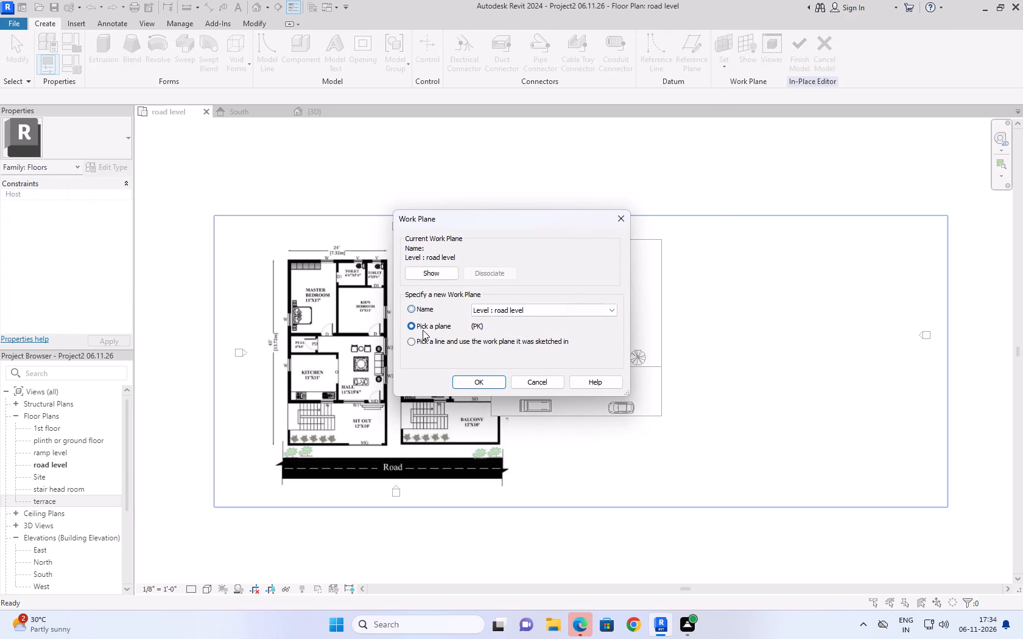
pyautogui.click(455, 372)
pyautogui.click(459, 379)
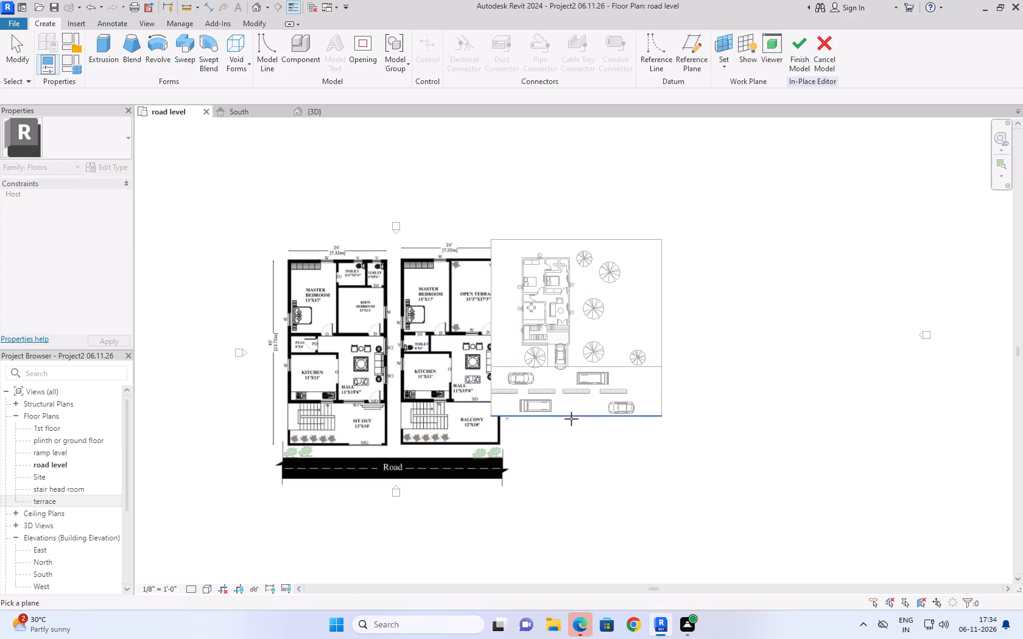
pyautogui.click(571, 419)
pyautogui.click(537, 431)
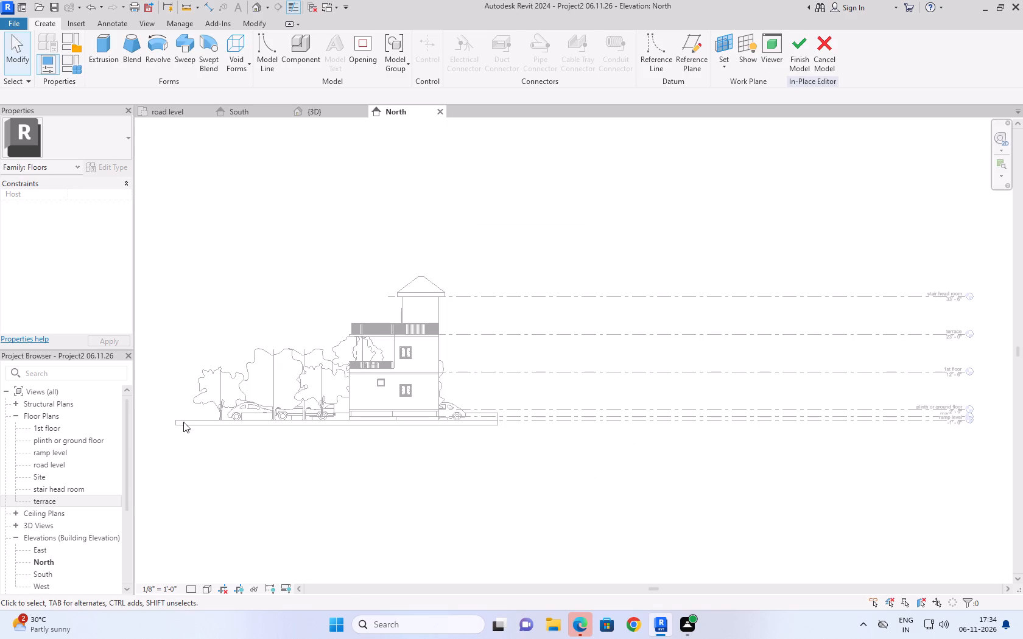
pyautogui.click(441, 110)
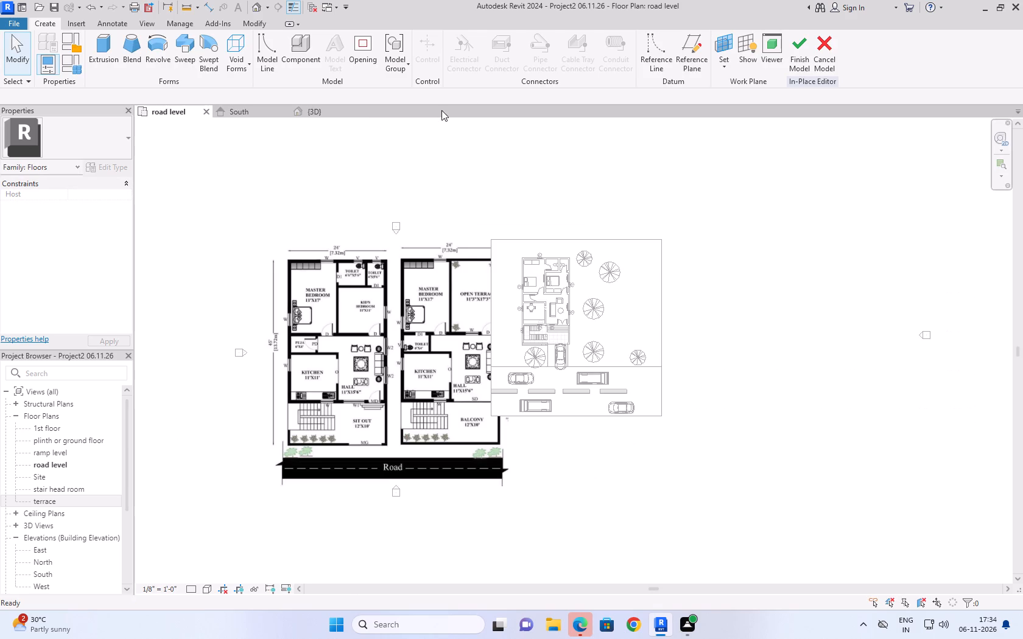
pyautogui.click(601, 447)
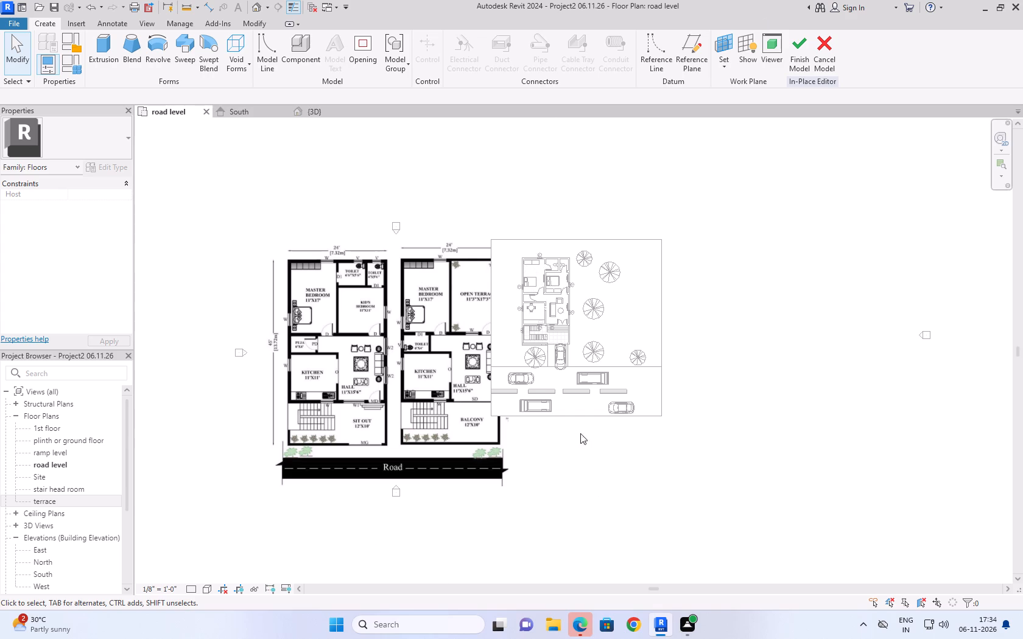
# Sketch a rectangular extrusion profile about 90' by 10' along the outer edge of the road.
pyautogui.click(91, 53)
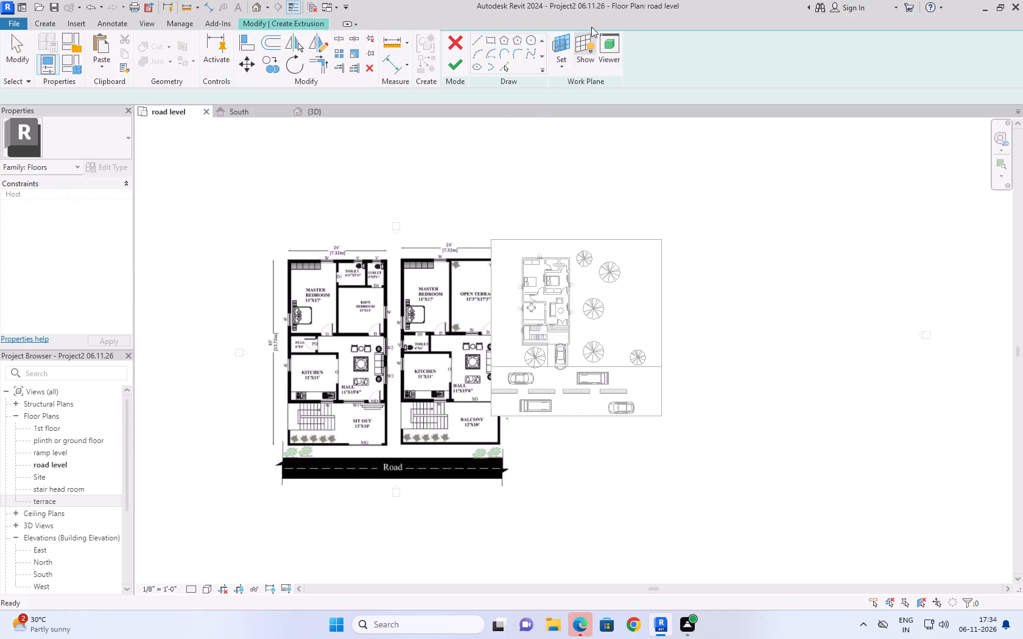
pyautogui.click(493, 38)
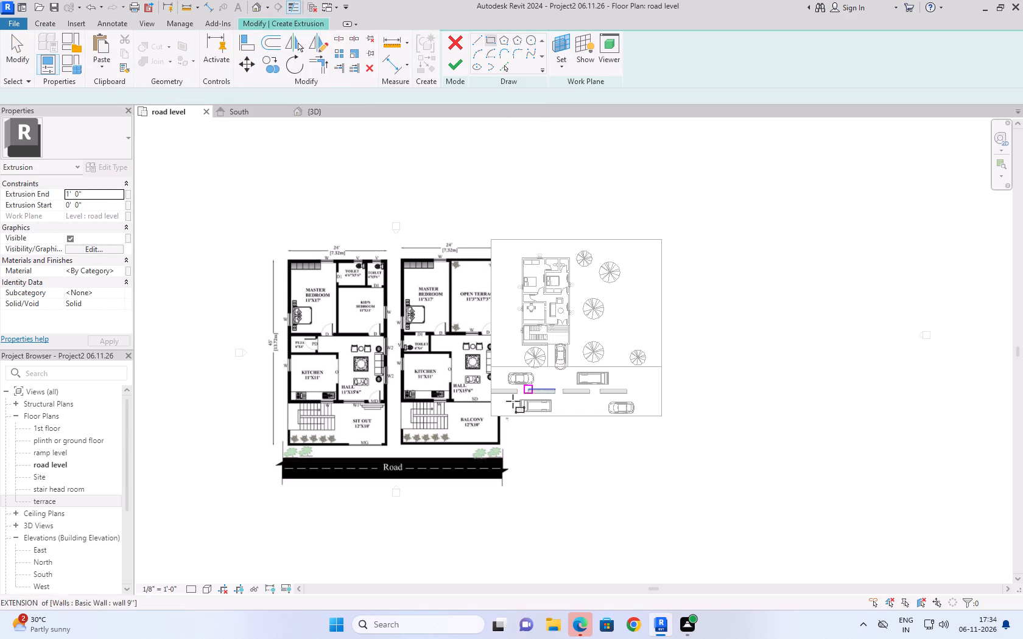
pyautogui.click(491, 415)
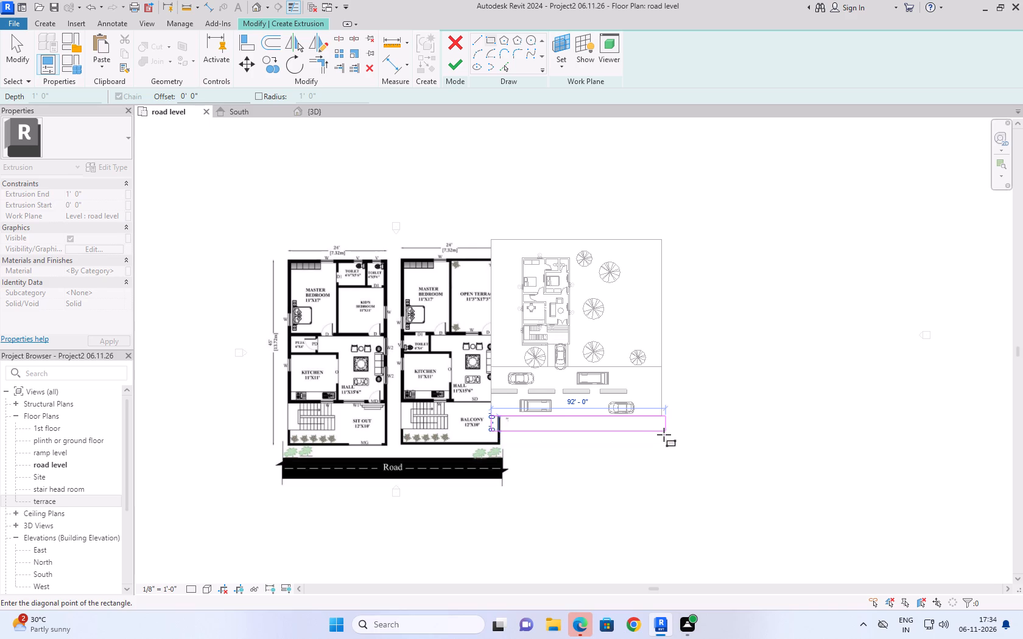
pyautogui.scroll(8, 661, 435)
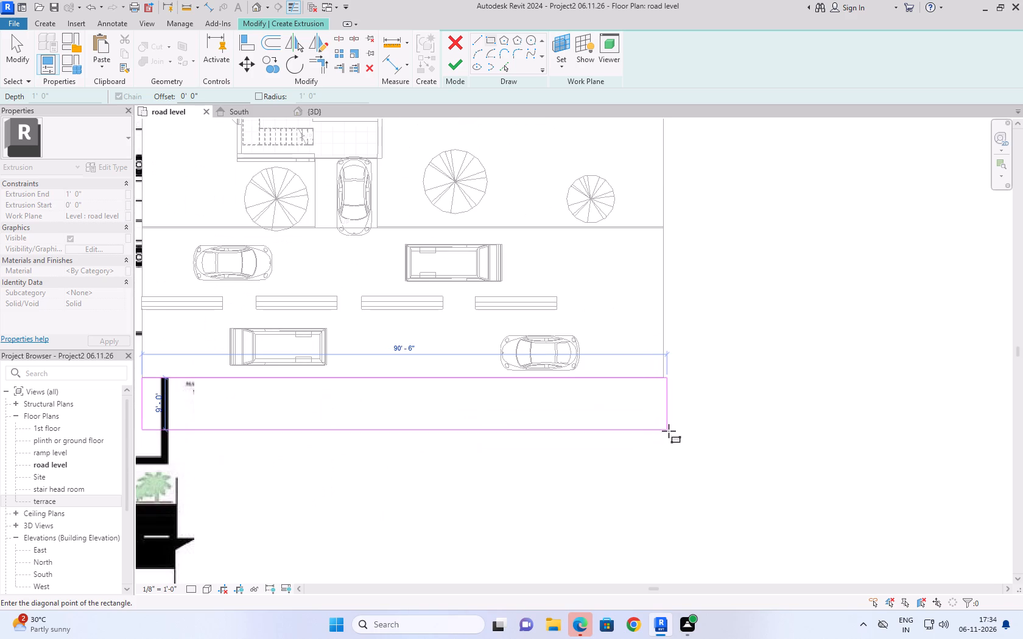
pyautogui.click(665, 436)
pyautogui.scroll(-2, 722, 428)
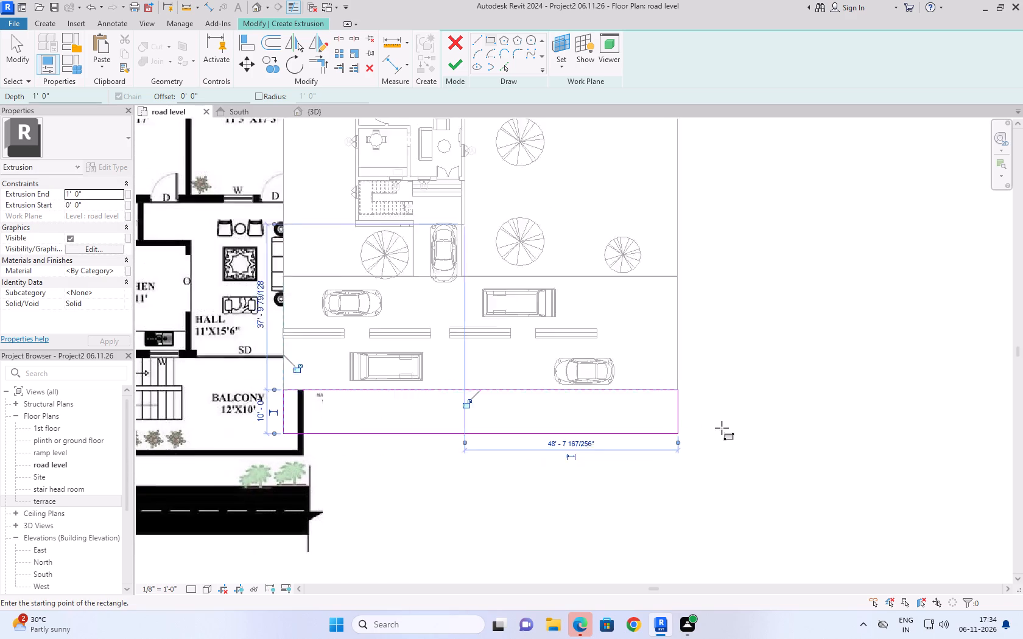
pyautogui.scroll(-1, 722, 428)
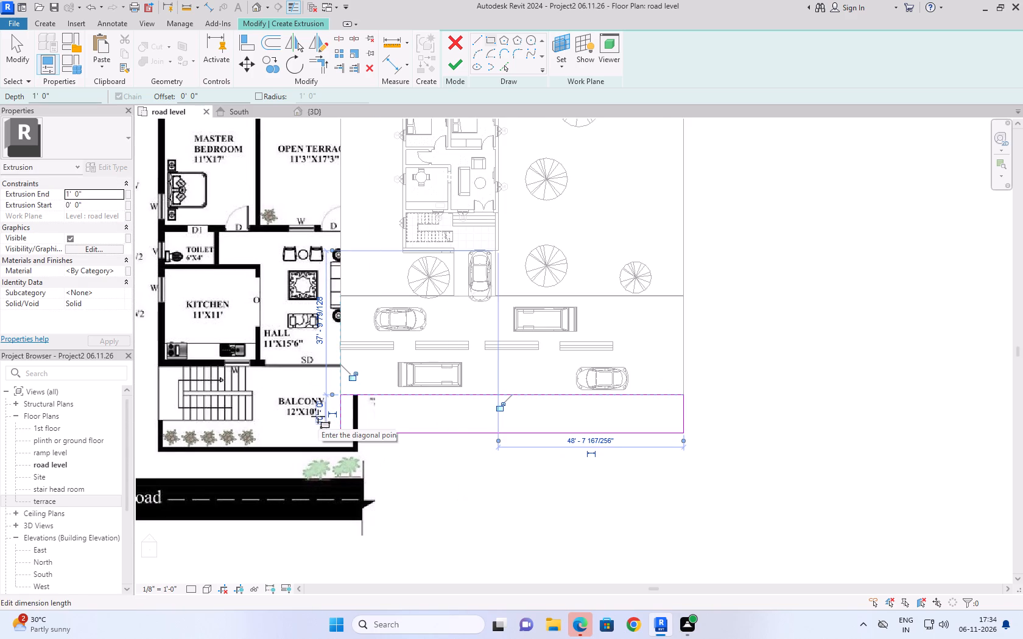
pyautogui.click(7, 50)
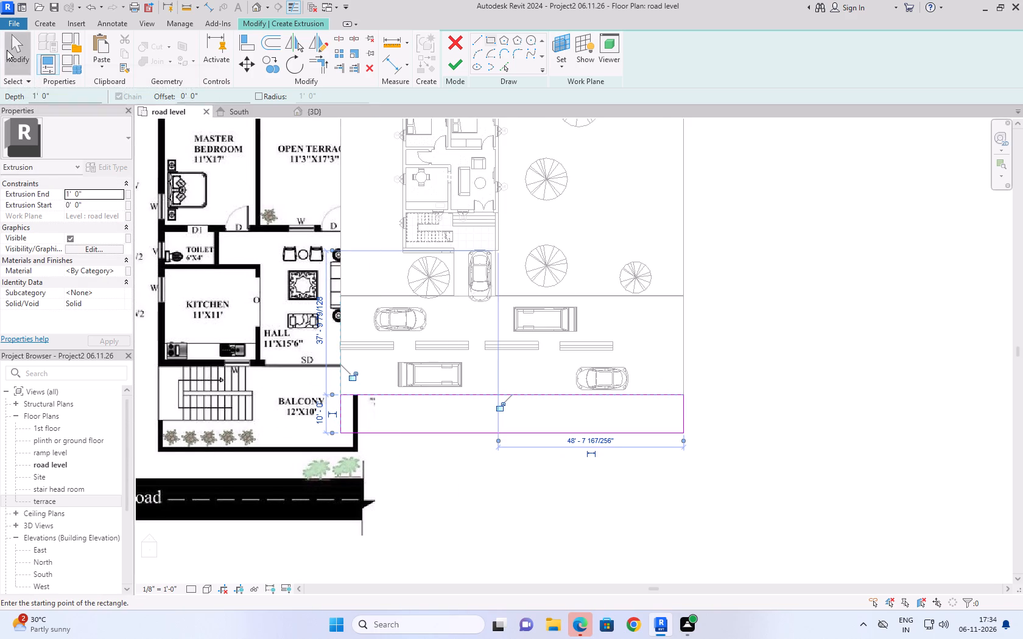
# Set the rectangle's width to 6' and finish the extrusion and the in-place floor model.
pyautogui.click(388, 435)
pyautogui.click(314, 416)
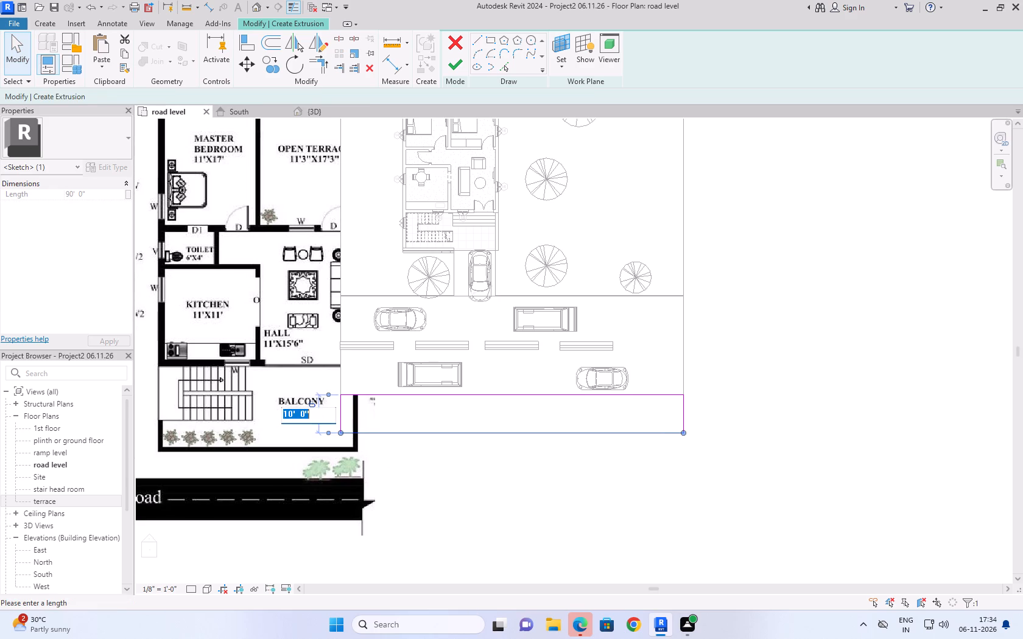
pyautogui.press('6')
pyautogui.press("'")
pyautogui.click(477, 482)
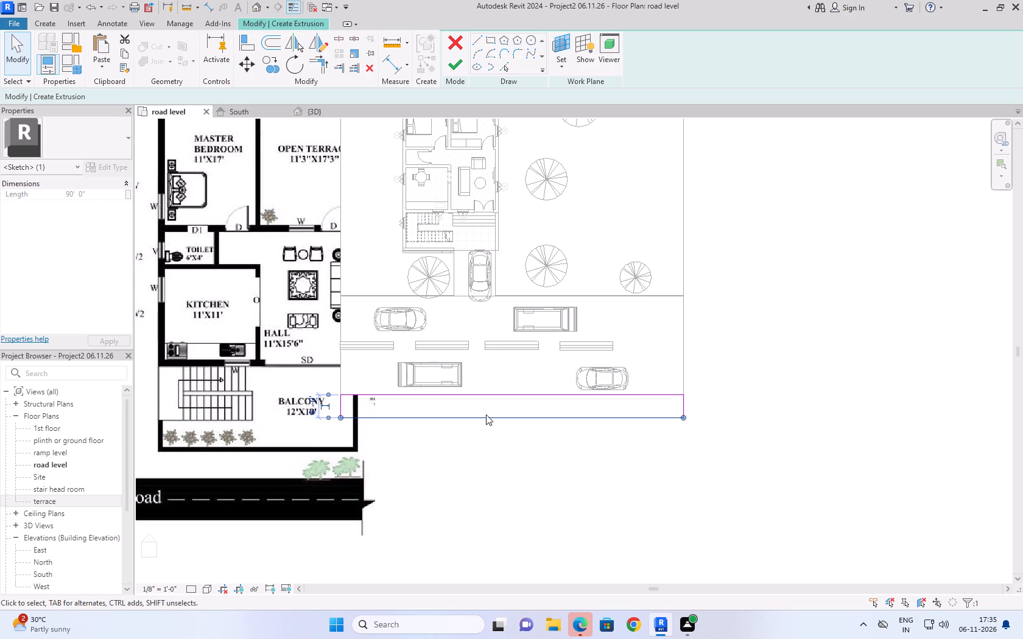
pyautogui.click(450, 68)
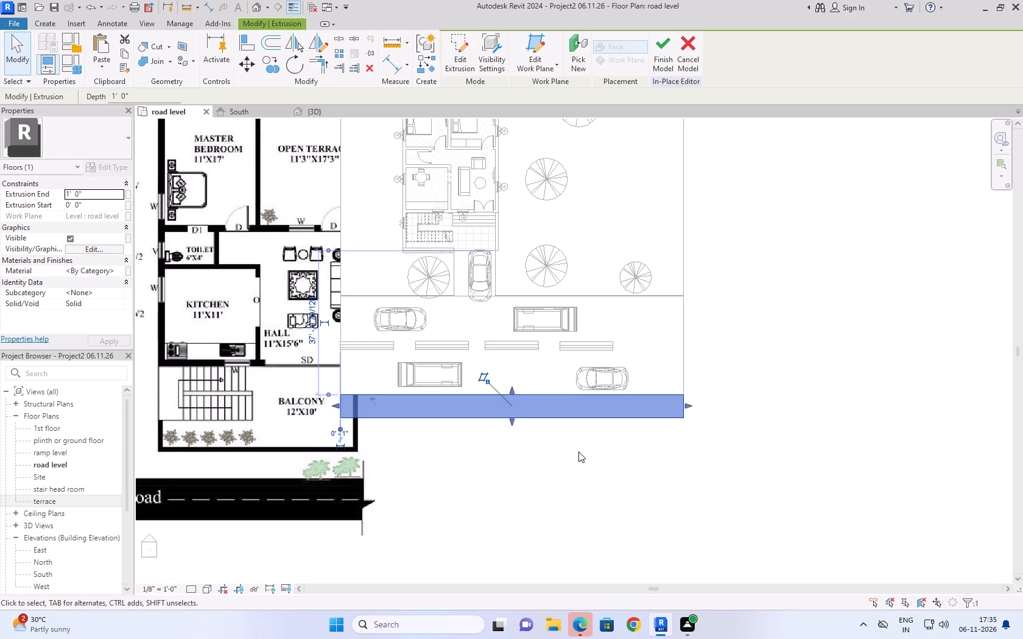
pyautogui.click(664, 44)
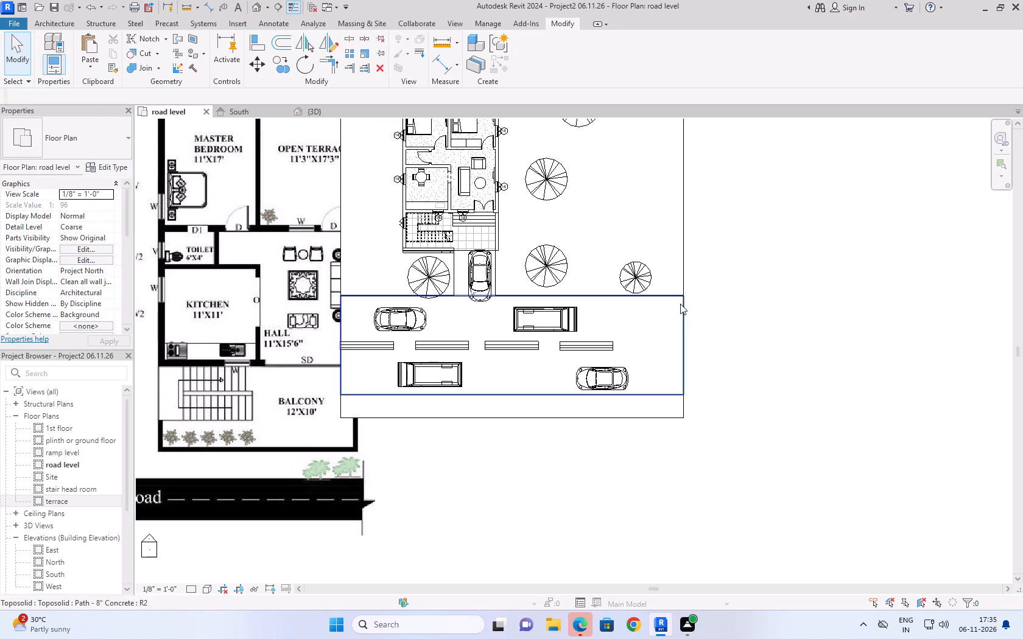
pyautogui.click(863, 346)
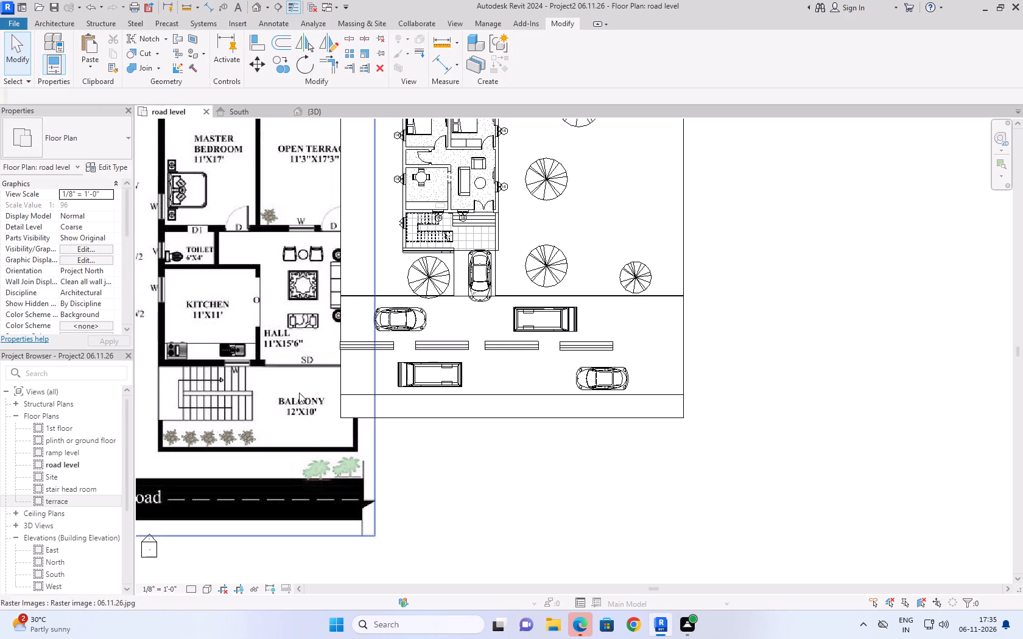
# In the 3D view, look at the roadside floor strip from the right side and set its level to road level.
pyautogui.click(337, 104)
pyautogui.click(339, 105)
pyautogui.click(339, 108)
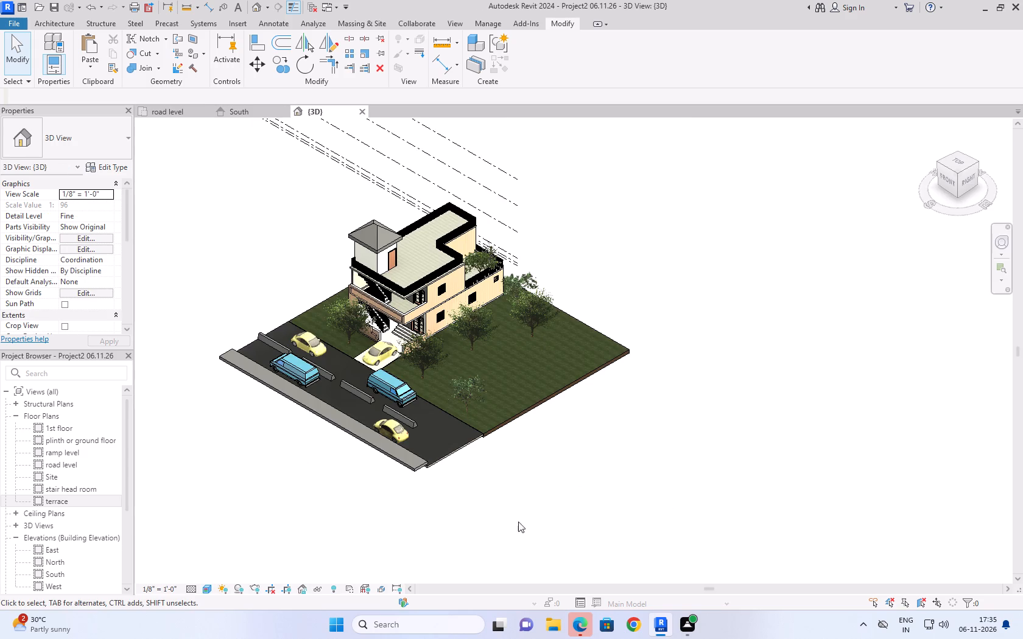
pyautogui.scroll(6, 462, 475)
pyautogui.click(653, 416)
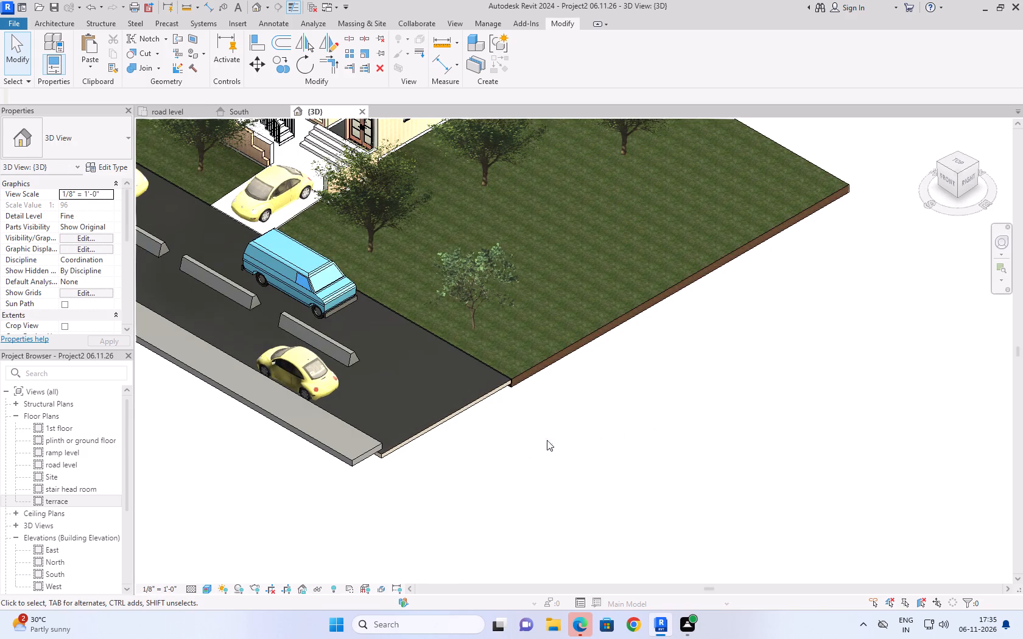
pyautogui.click(364, 453)
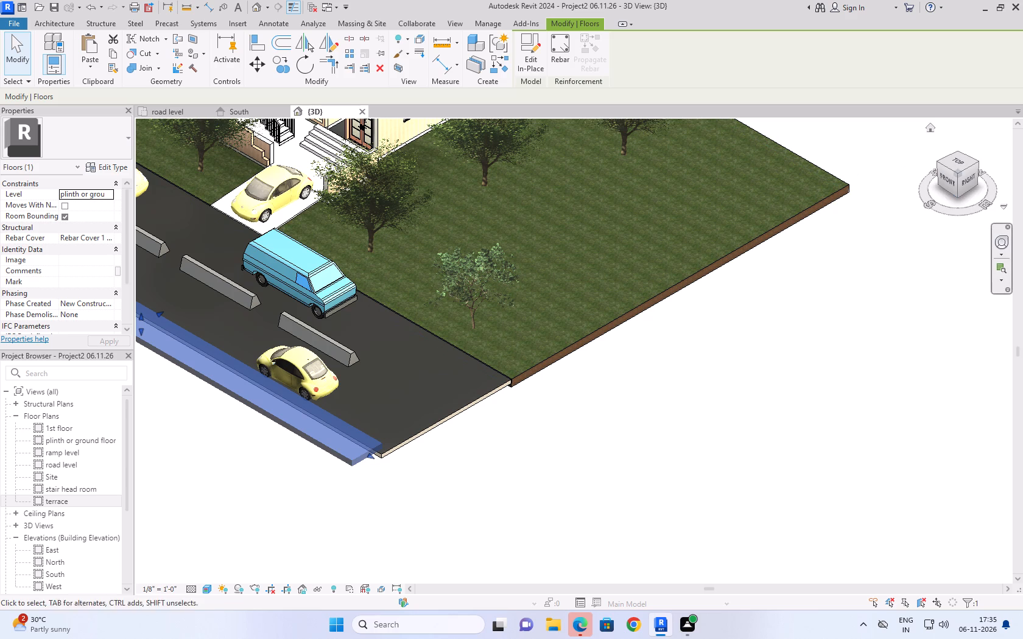
pyautogui.click(972, 179)
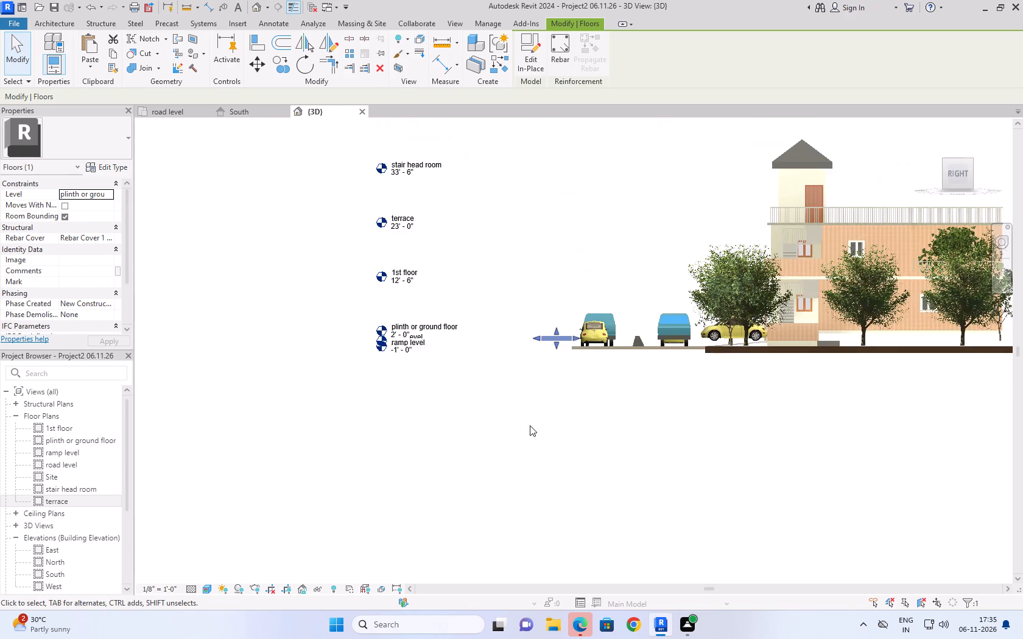
pyautogui.scroll(6, 588, 414)
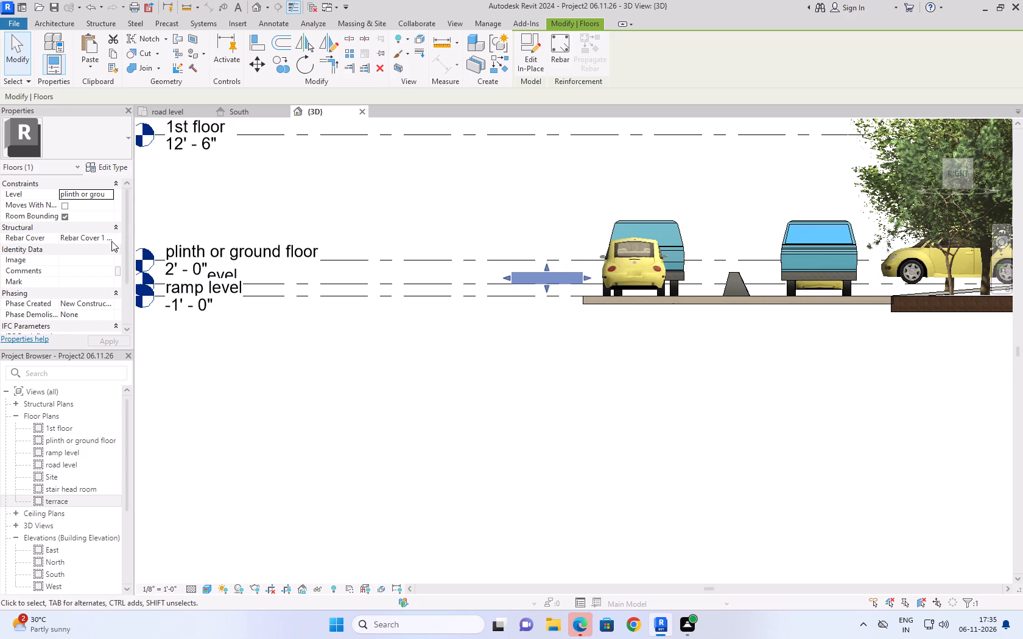
pyautogui.click(106, 194)
pyautogui.click(96, 212)
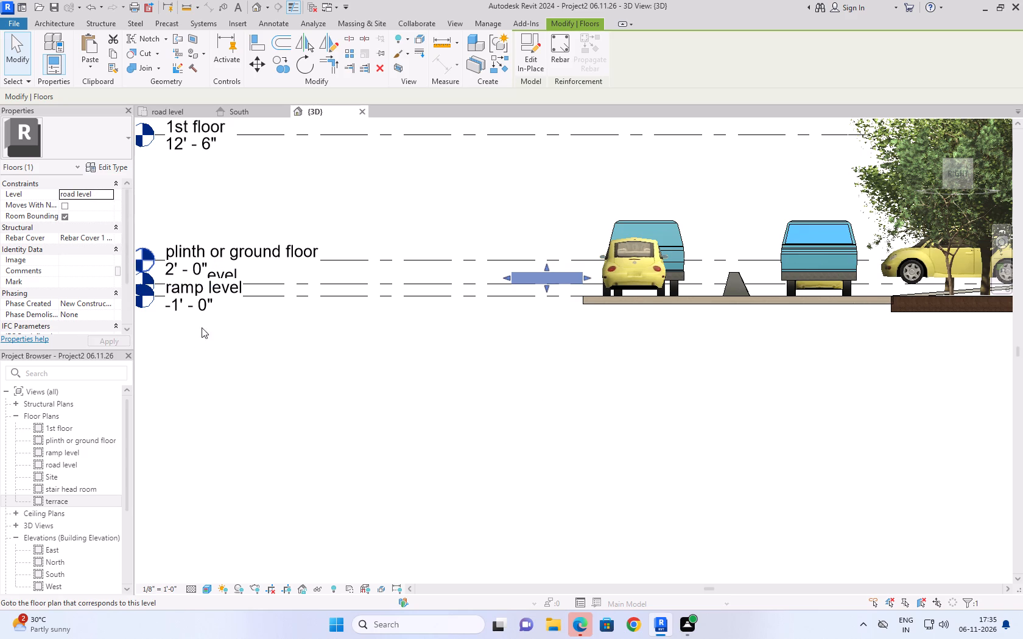
pyautogui.click(549, 425)
# Set the roadside floor strip's level to ramp level.
pyautogui.click(554, 277)
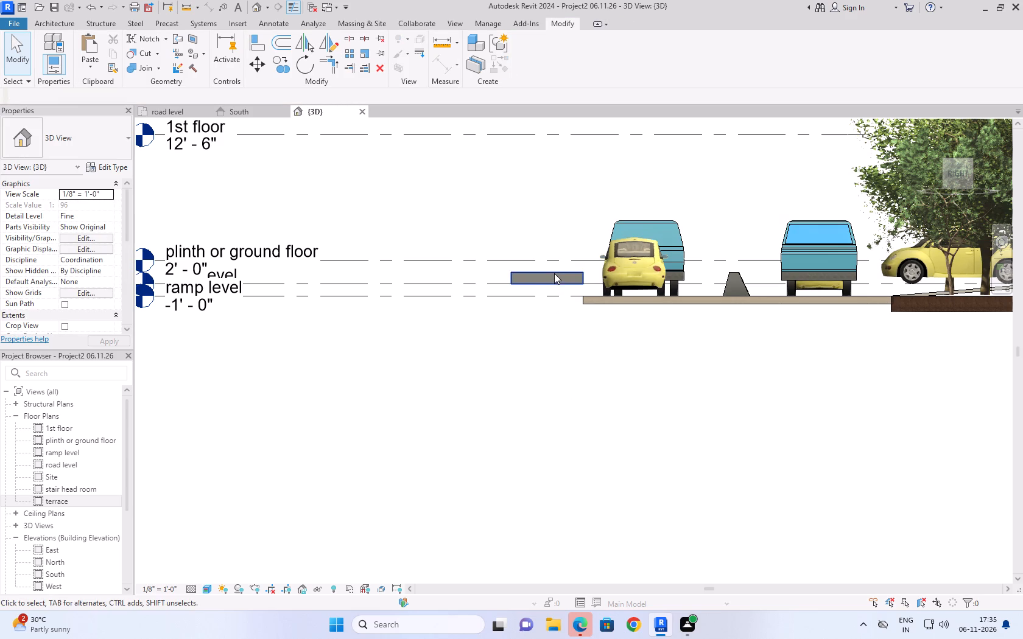
pyautogui.click(554, 273)
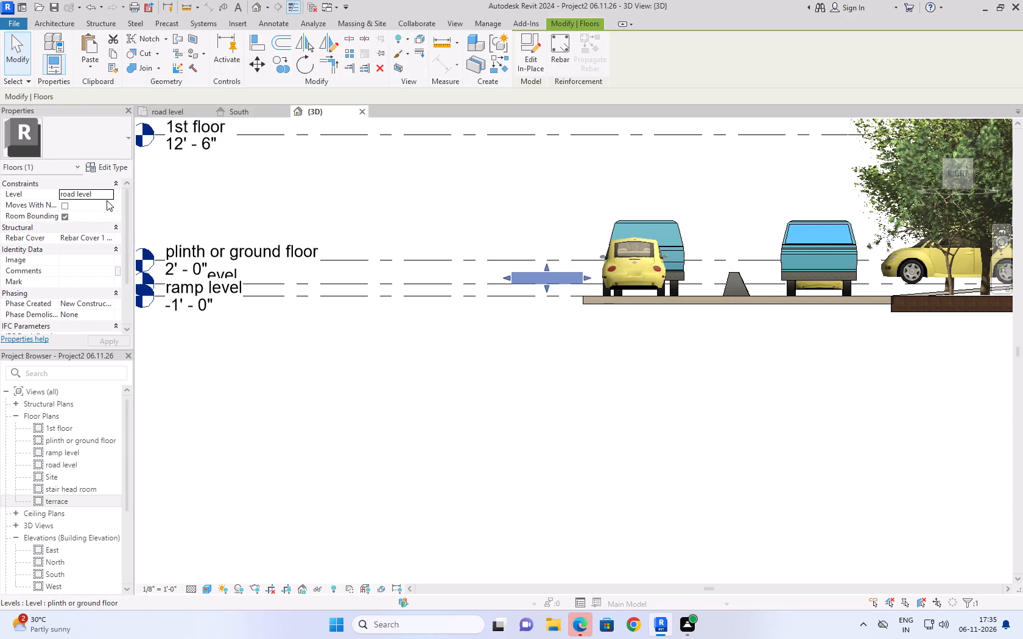
pyautogui.click(109, 197)
pyautogui.click(96, 205)
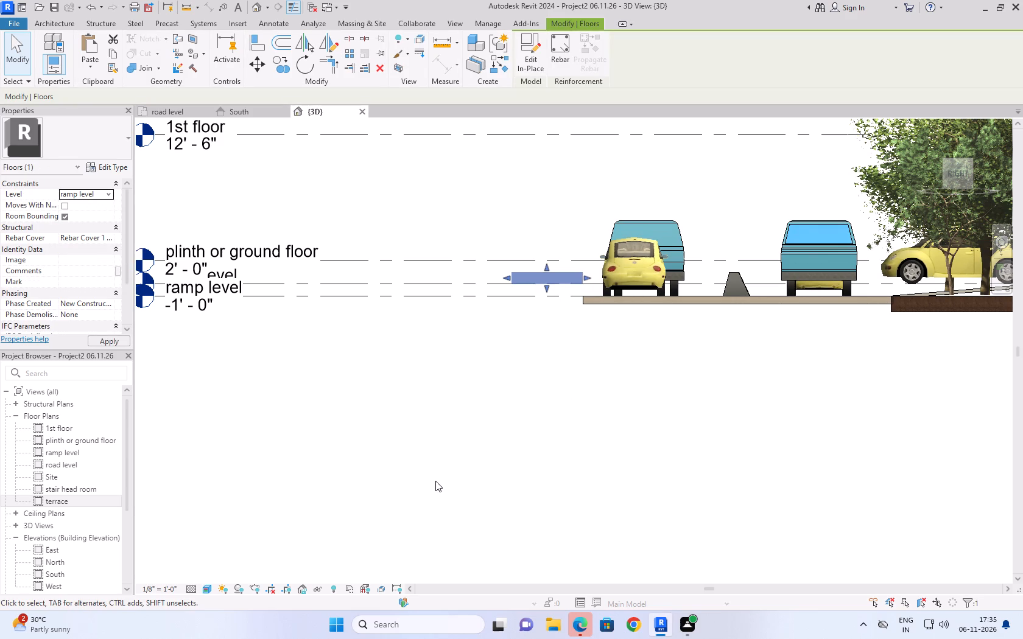
pyautogui.click(539, 409)
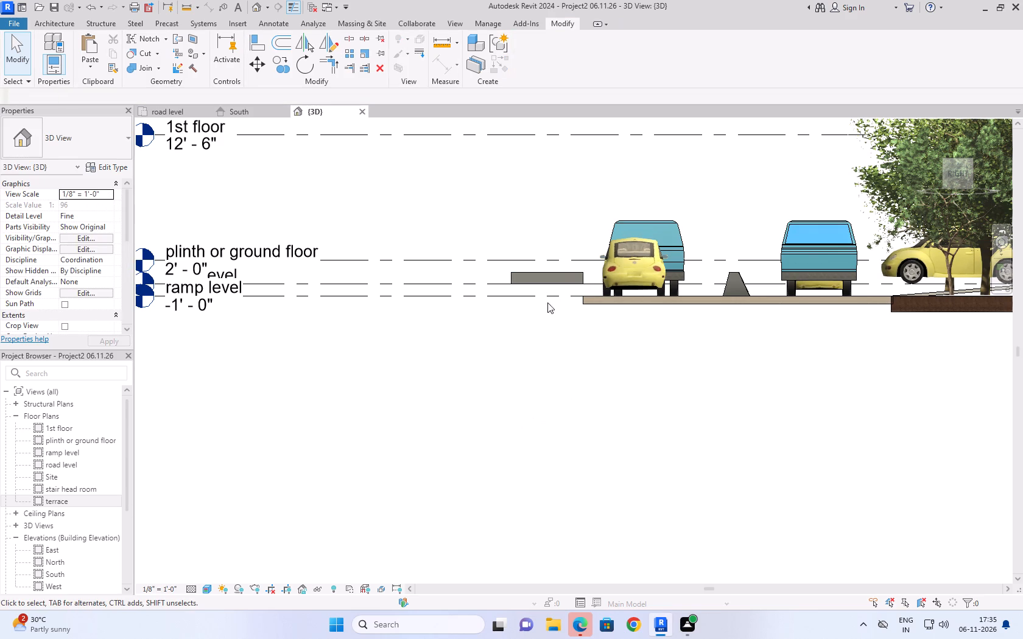
# Stretch the floor strip's underside down to the road surface and lower its top face to the road level line.
pyautogui.click(546, 273)
pyautogui.moveTo(546, 287); pyautogui.dragTo(546, 295)
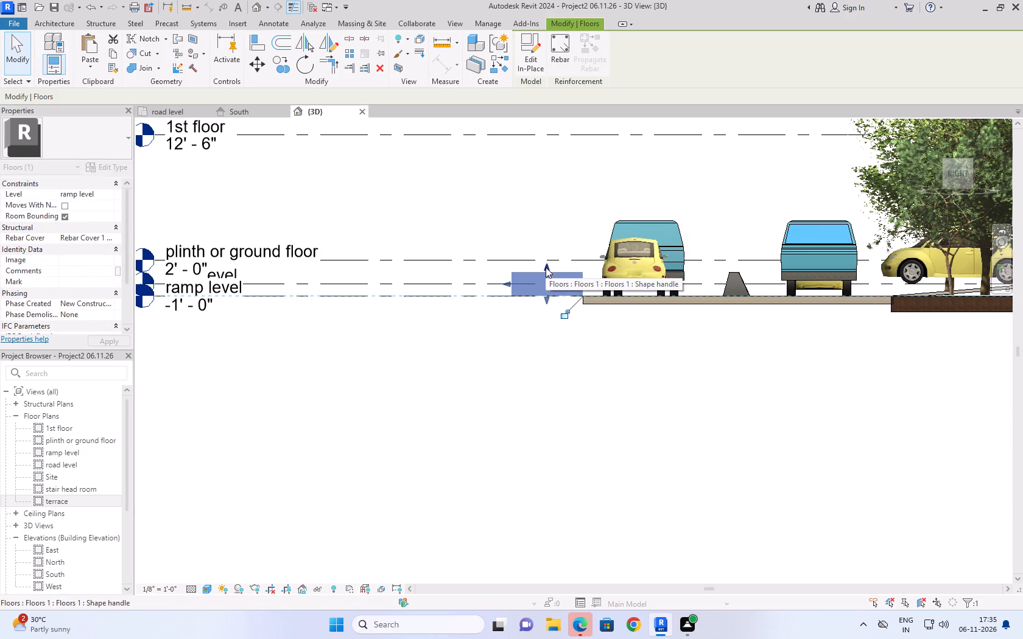
pyautogui.moveTo(546, 267); pyautogui.dragTo(547, 285)
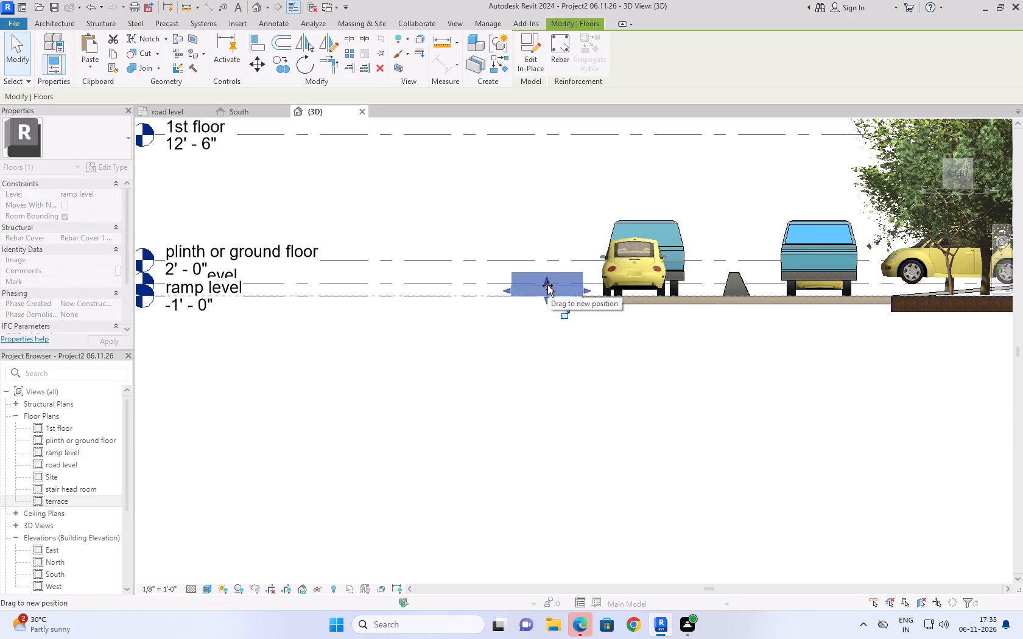
pyautogui.moveTo(547, 285); pyautogui.dragTo(547, 283)
pyautogui.click(567, 369)
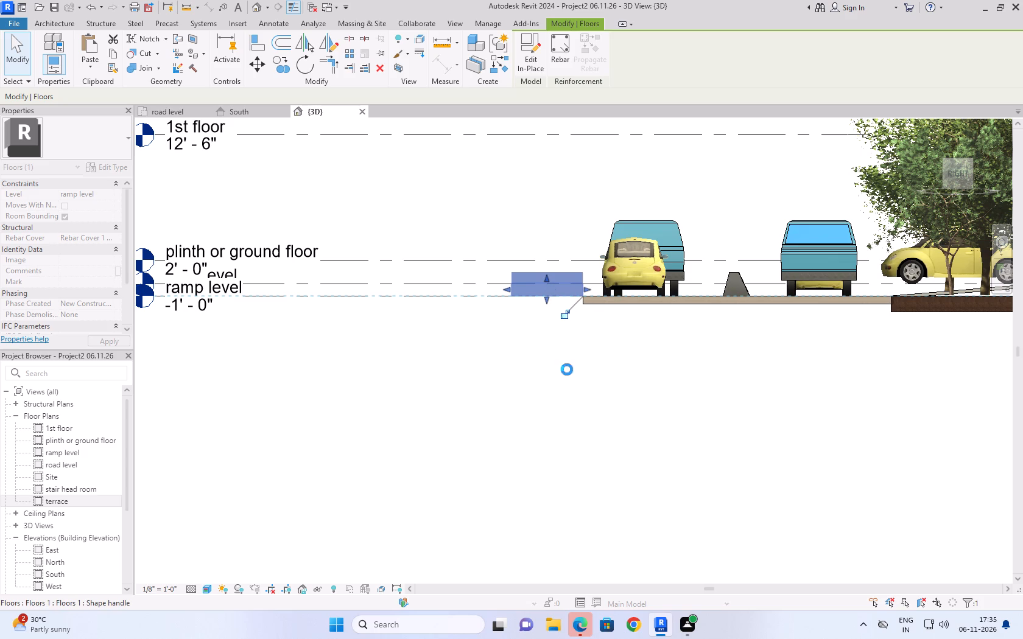
pyautogui.scroll(9, 551, 281)
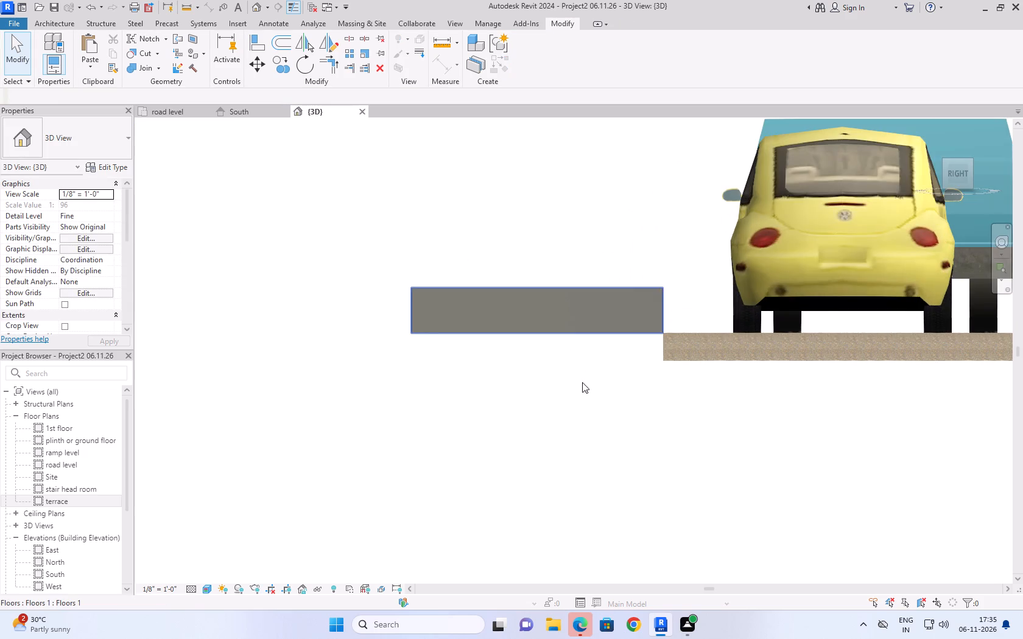
pyautogui.click(584, 394)
pyautogui.click(517, 287)
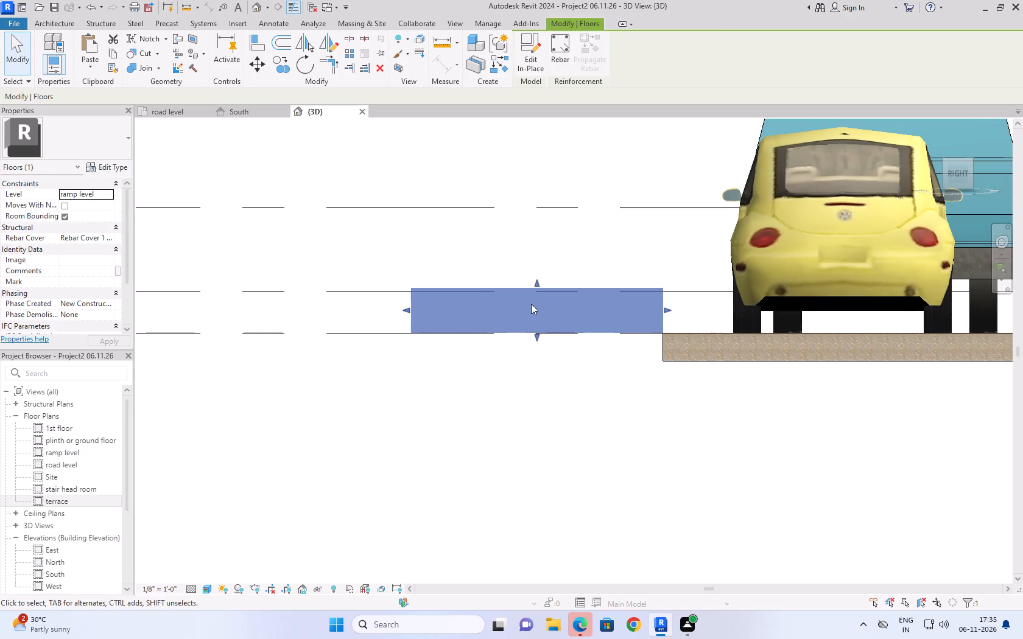
pyautogui.moveTo(538, 282); pyautogui.dragTo(538, 290)
pyautogui.click(558, 409)
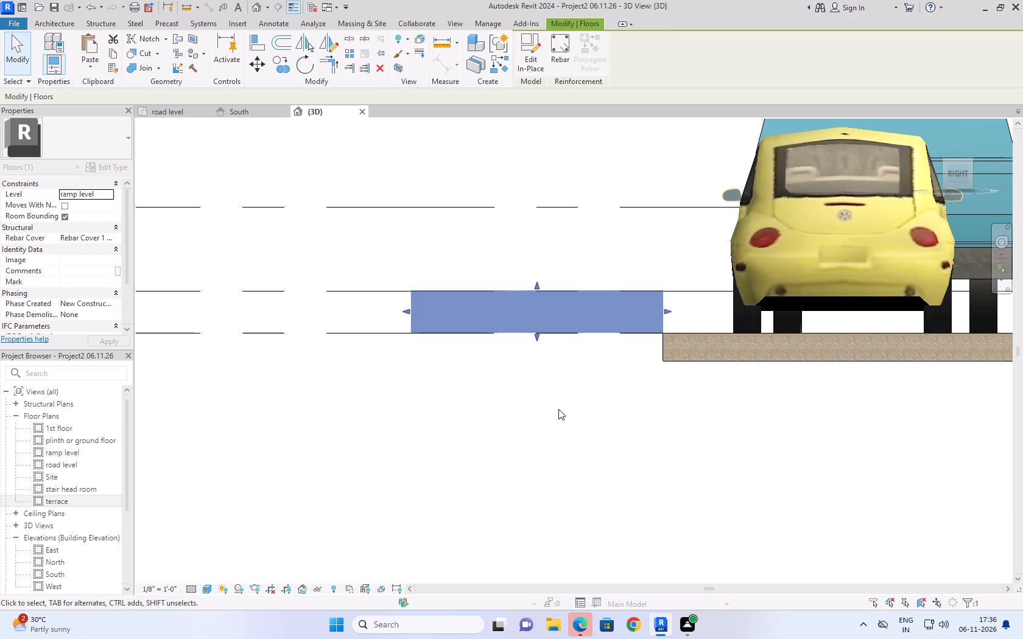
# Select the road slab with its vehicles, barriers and floor strip, and nudge them together away from the lawn.
pyautogui.scroll(-10, 549, 371)
pyautogui.scroll(-2, 753, 456)
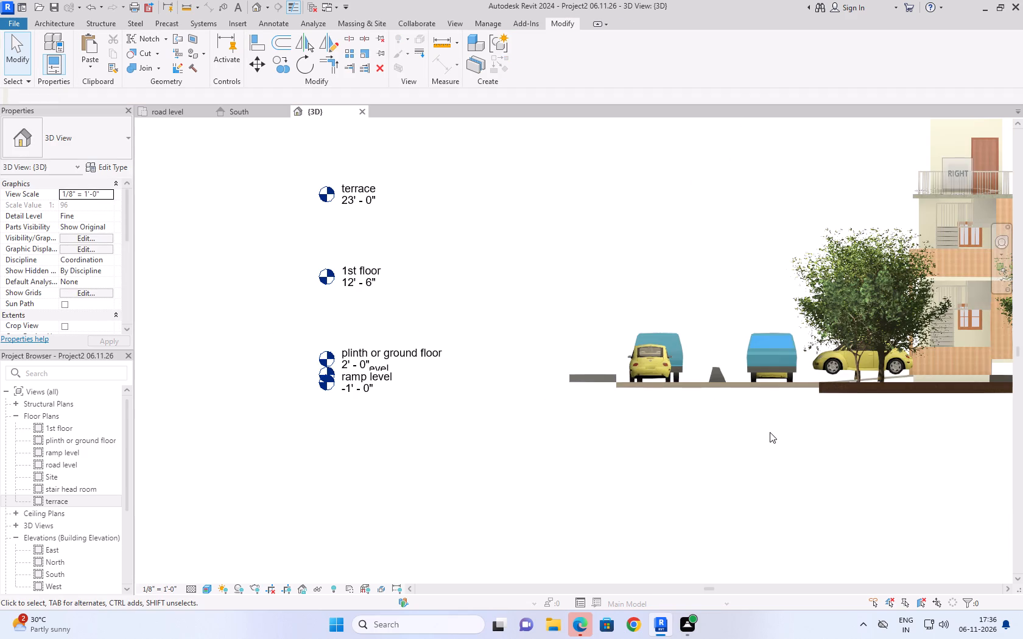
pyautogui.click(782, 387)
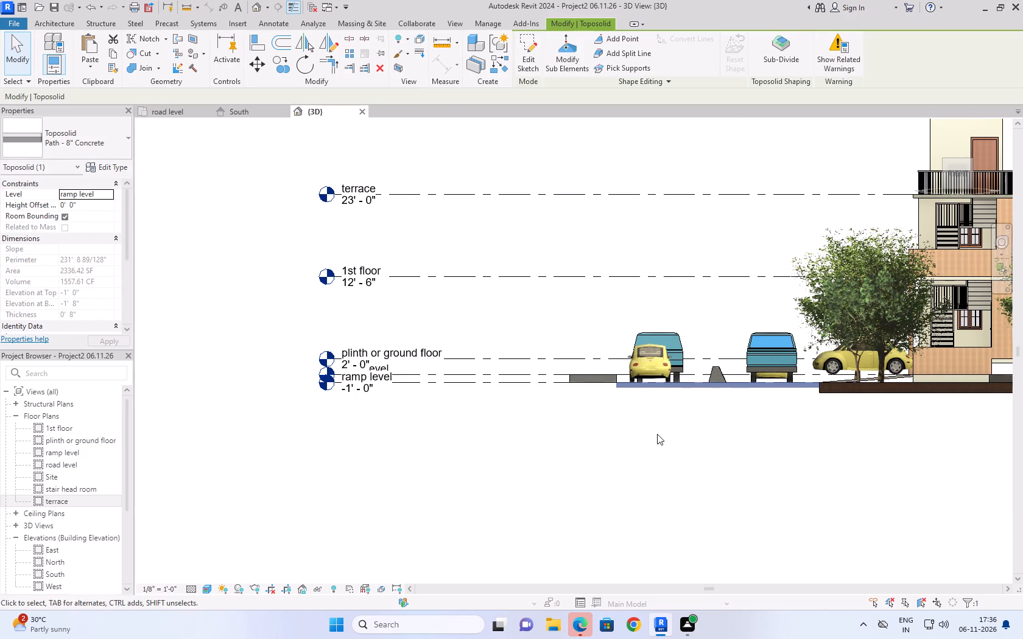
pyautogui.moveTo(543, 290); pyautogui.dragTo(739, 463)
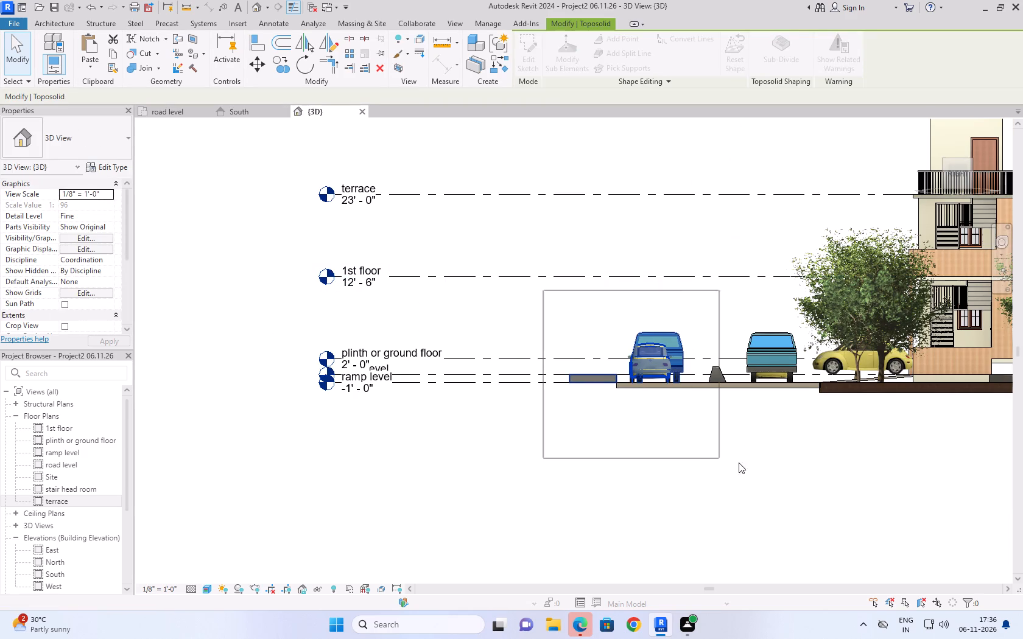
pyautogui.moveTo(739, 463); pyautogui.dragTo(806, 386)
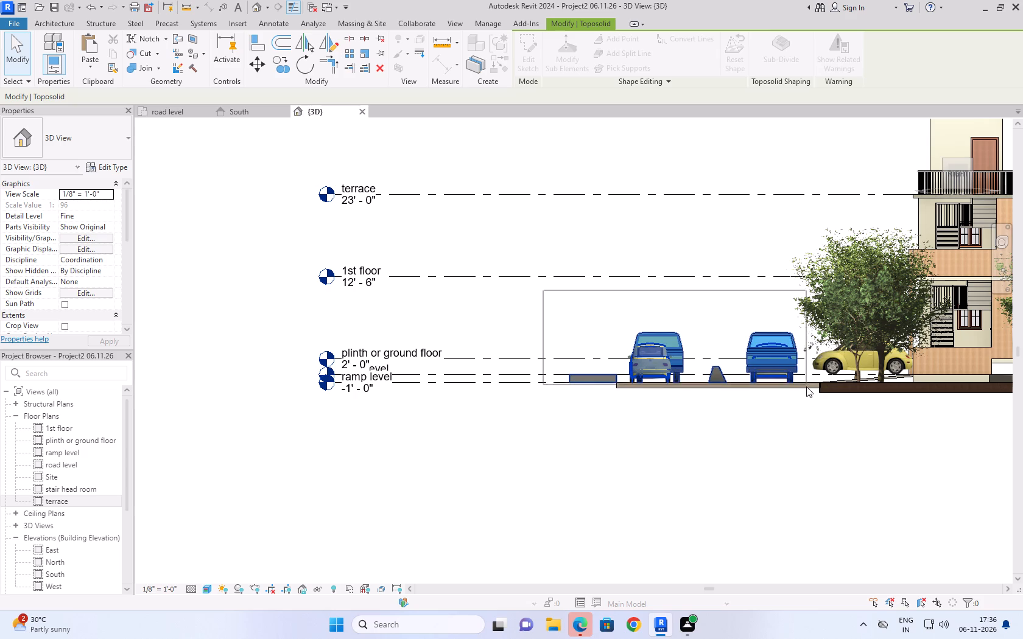
pyautogui.moveTo(806, 386); pyautogui.dragTo(810, 417)
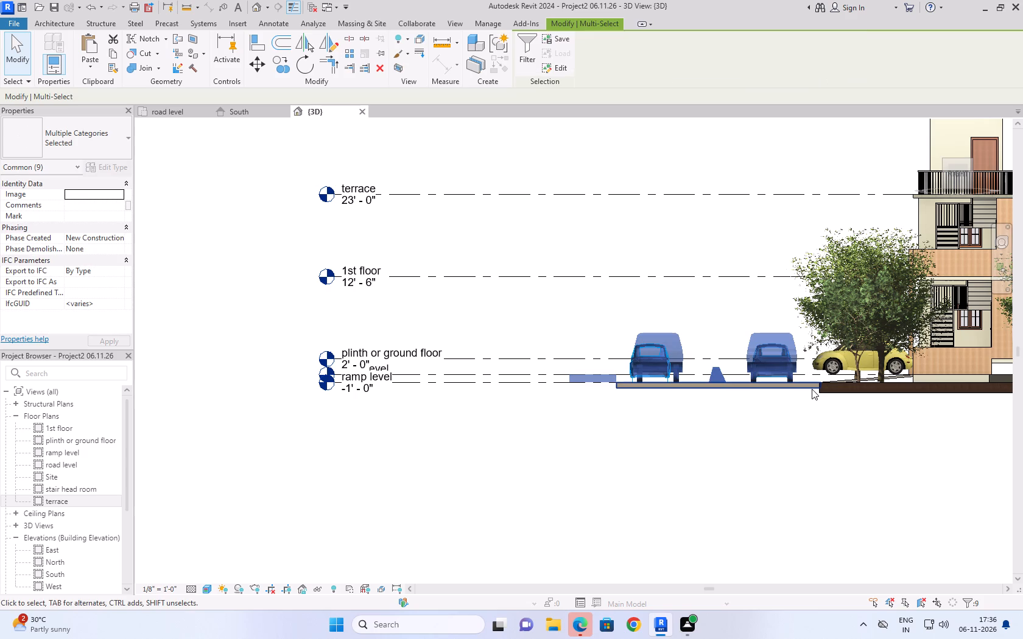
pyautogui.keyDown('ctrl'); pyautogui.click(812, 389); pyautogui.keyUp('ctrl')
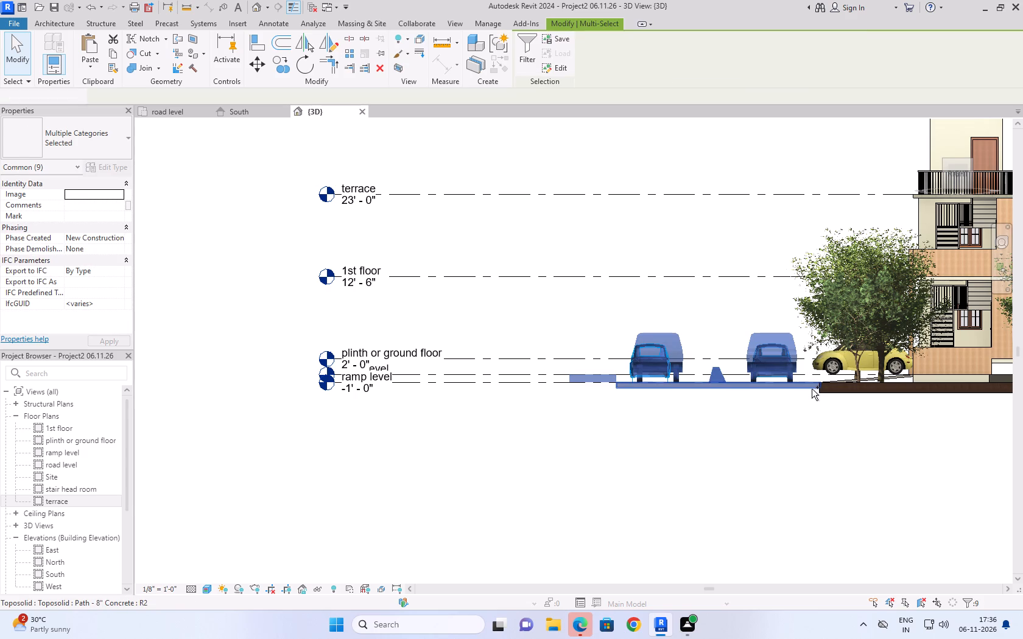
pyautogui.press('Left')
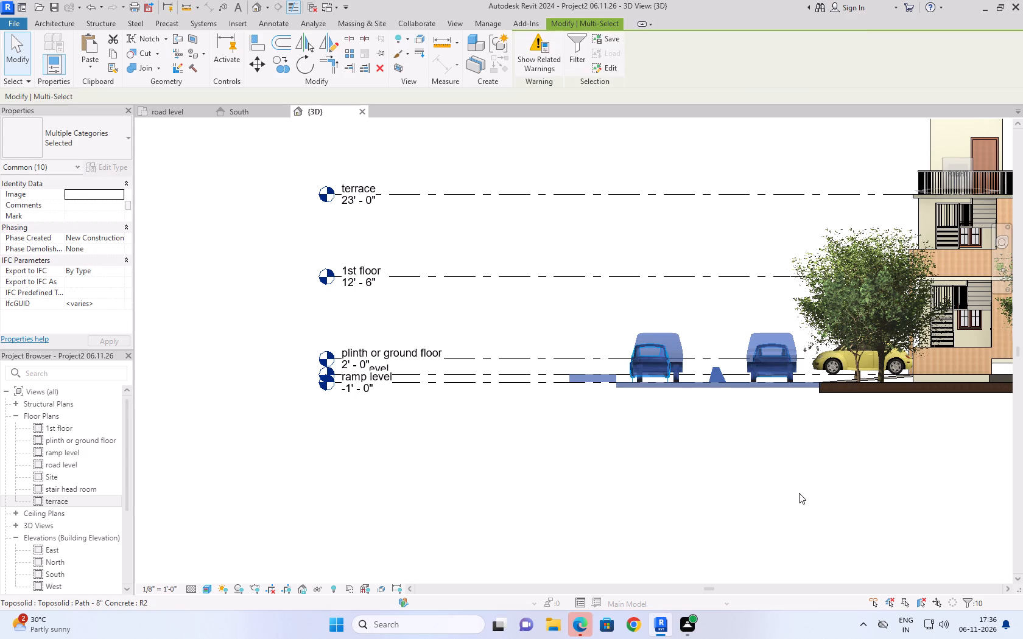
pyautogui.press('Left')
pyautogui.press('Left')
pyautogui.press('Left')
pyautogui.press('Left')
pyautogui.press('Left')
pyautogui.press('Left')
pyautogui.press('Left')
pyautogui.press('Left')
pyautogui.press('Left')
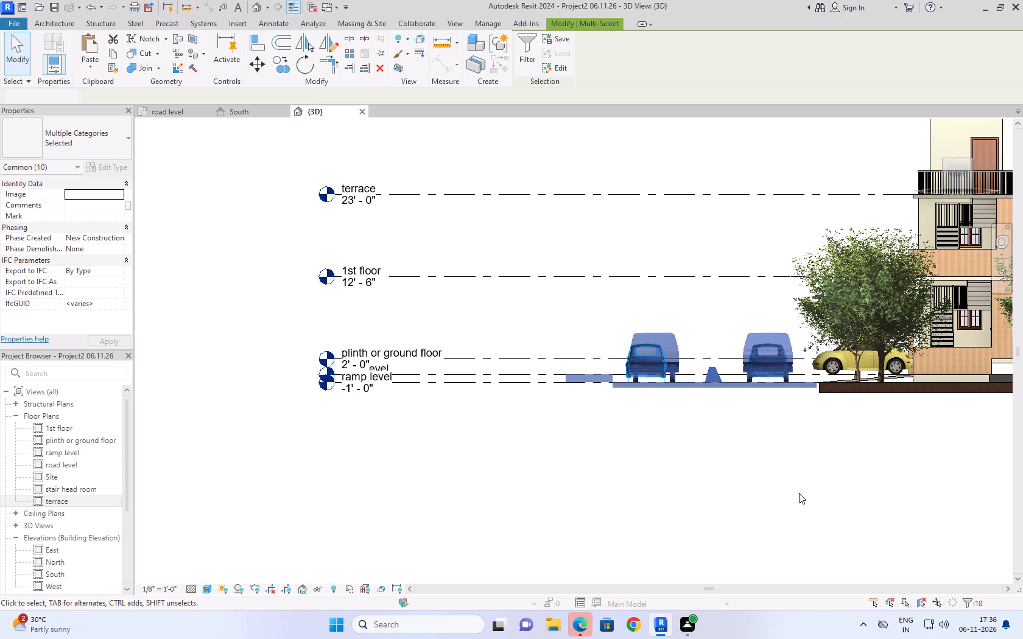
pyautogui.press('Left')
pyautogui.press('Left')
pyautogui.press('Left')
pyautogui.press('Left')
pyautogui.press('Left')
pyautogui.press('Left')
pyautogui.press('Left')
pyautogui.press('Left')
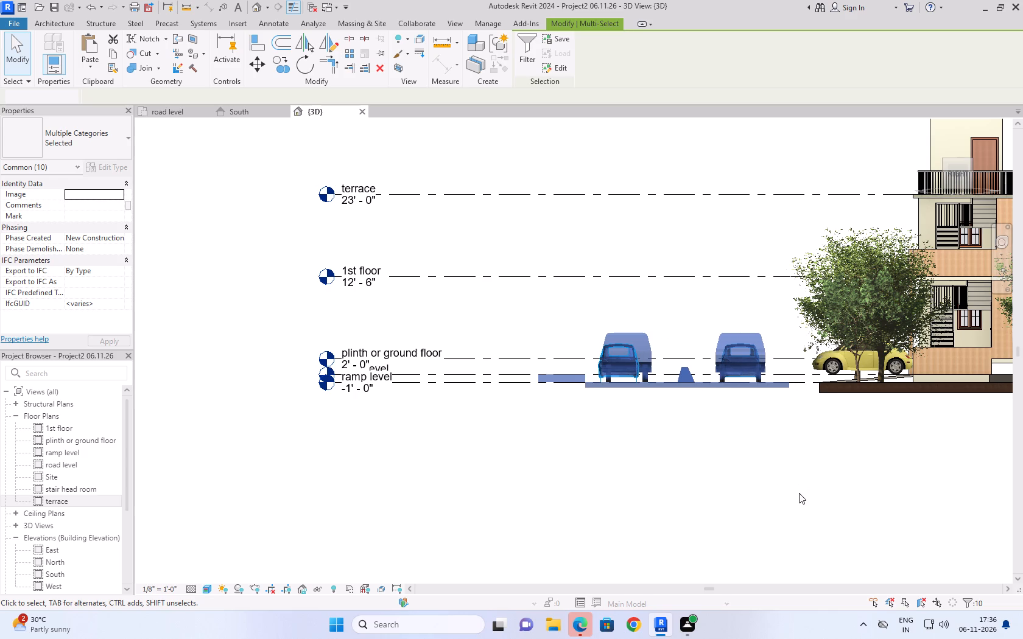
pyautogui.press('Left')
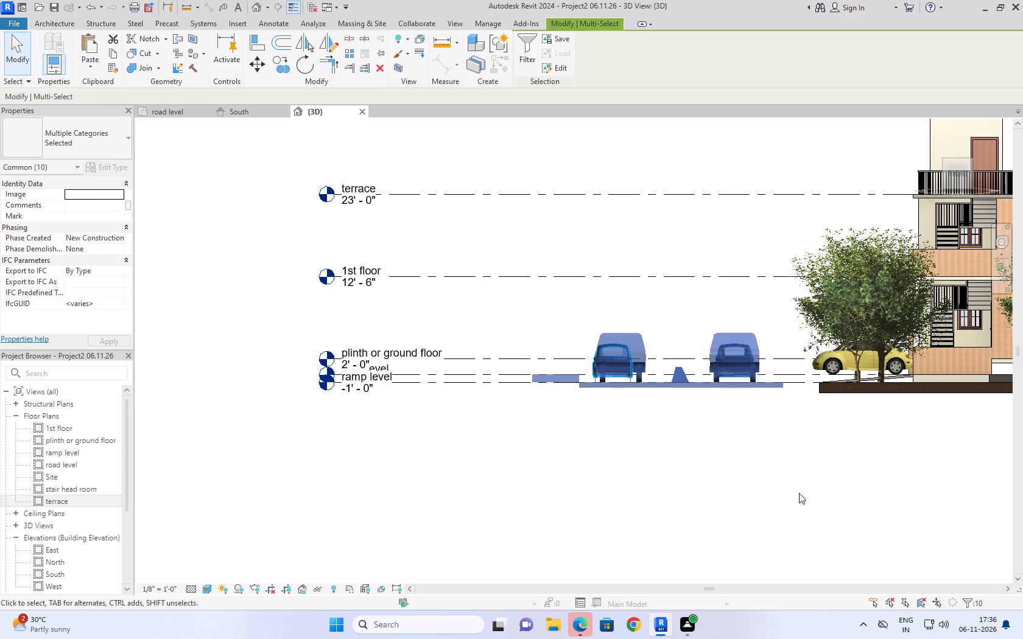
# Nudge the selected road assembly back toward the lawn until it sits against the lawn's edge without overlapping it.
pyautogui.press('Right')
pyautogui.press('Right')
pyautogui.press('Right')
pyautogui.press('Right')
pyautogui.press('Right')
pyautogui.press('Right')
pyautogui.press('Right')
pyautogui.press('Right')
pyautogui.press('Right')
pyautogui.press('Right')
pyautogui.press('Right')
pyautogui.press('Right')
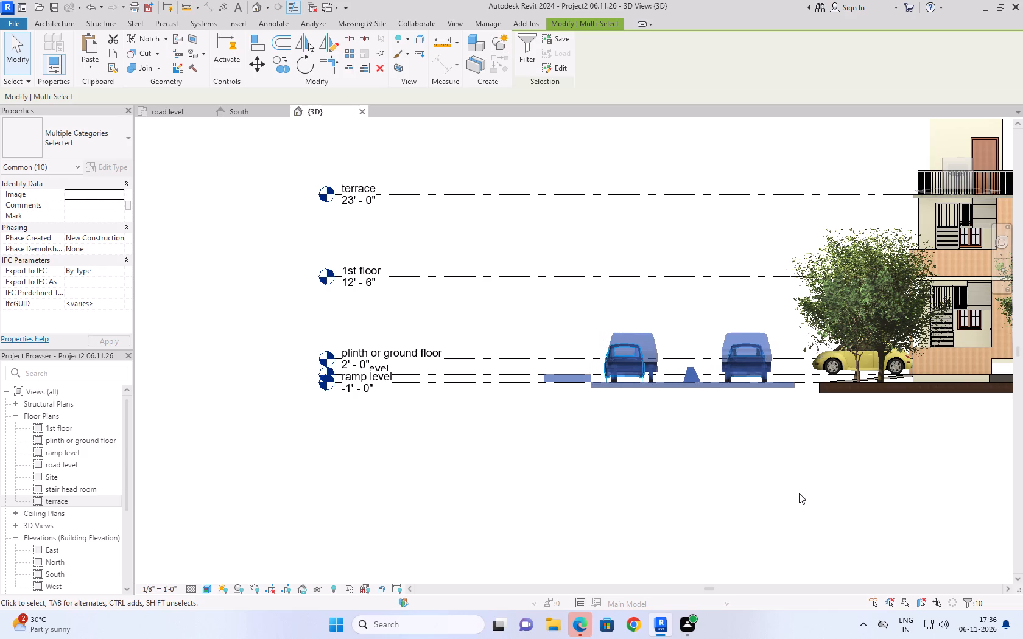
pyautogui.press('Right')
pyautogui.press('Right')
pyautogui.press('Right')
pyautogui.press('Right')
pyautogui.press('Right')
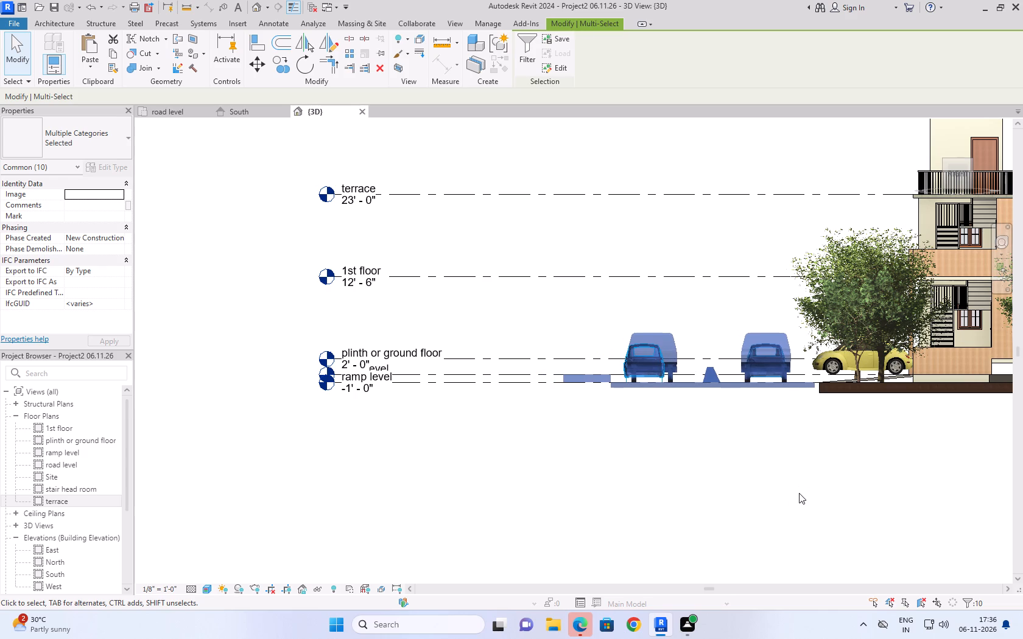
pyautogui.press('Right')
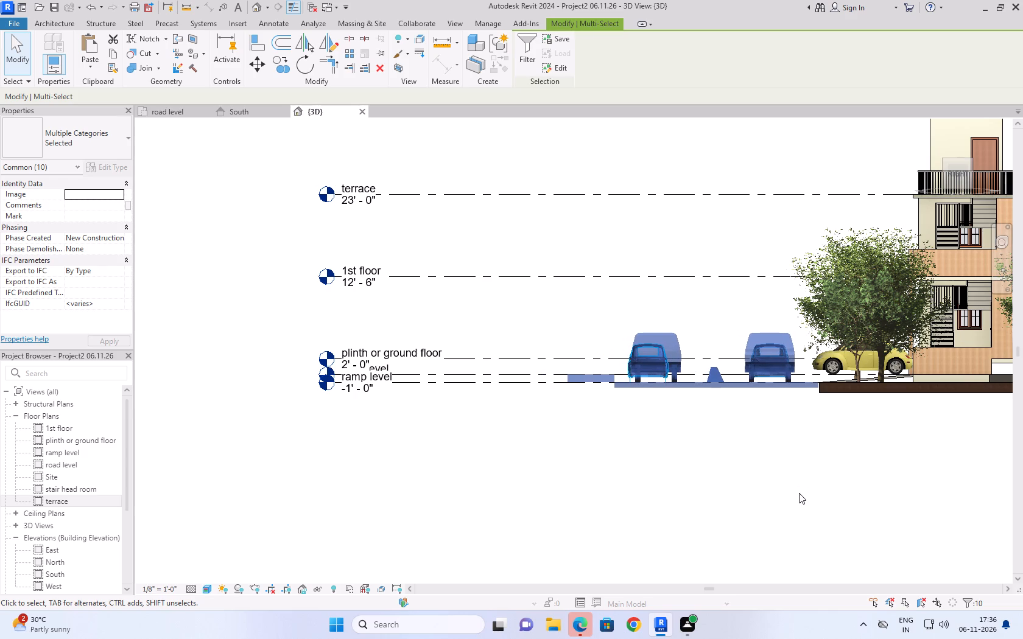
pyautogui.press('Right')
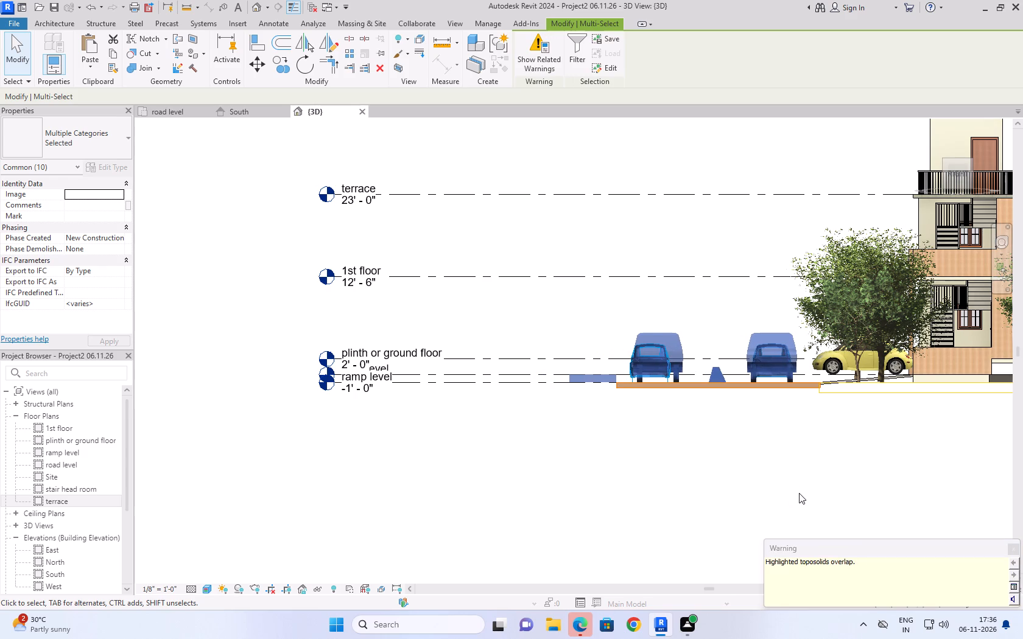
pyautogui.press('Left')
pyautogui.click(799, 493)
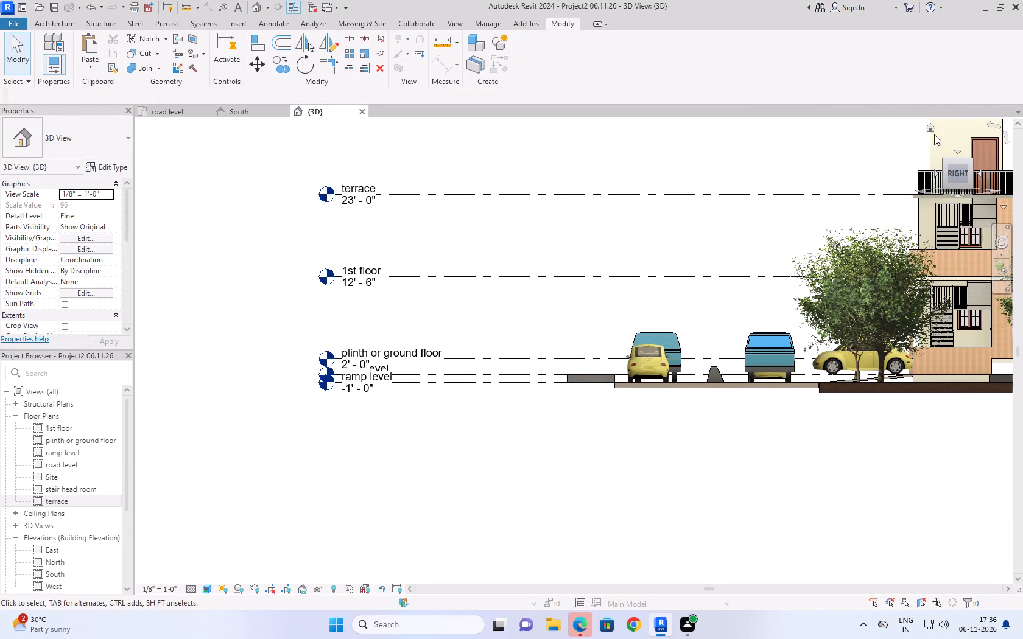
# Return to the home 3D view and orbit around the site to examine the road and its floor strip.
pyautogui.click(931, 131)
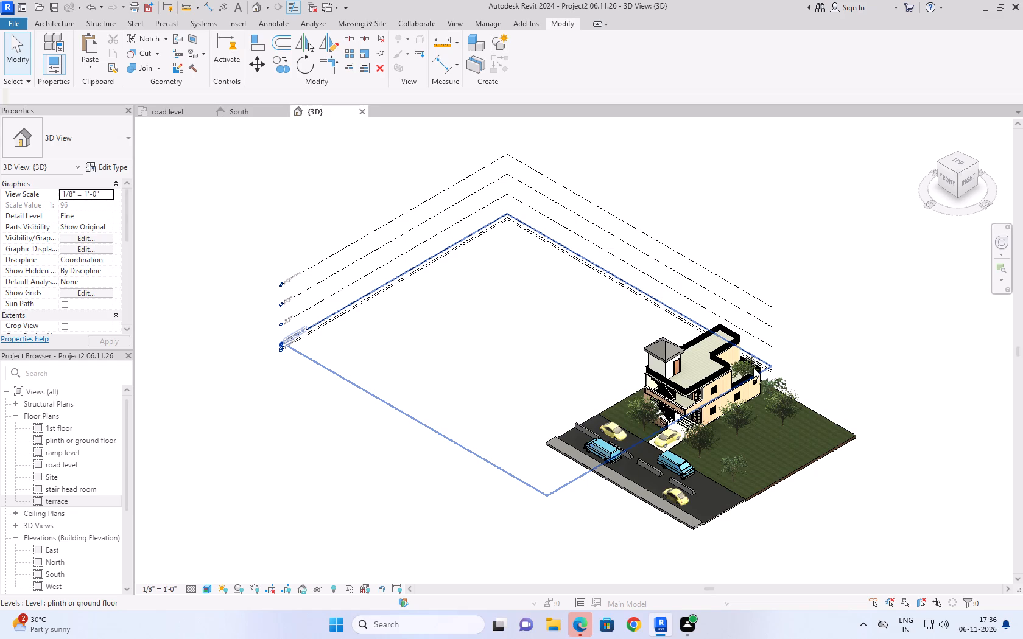
pyautogui.scroll(-1, 854, 530)
pyautogui.scroll(2, 789, 534)
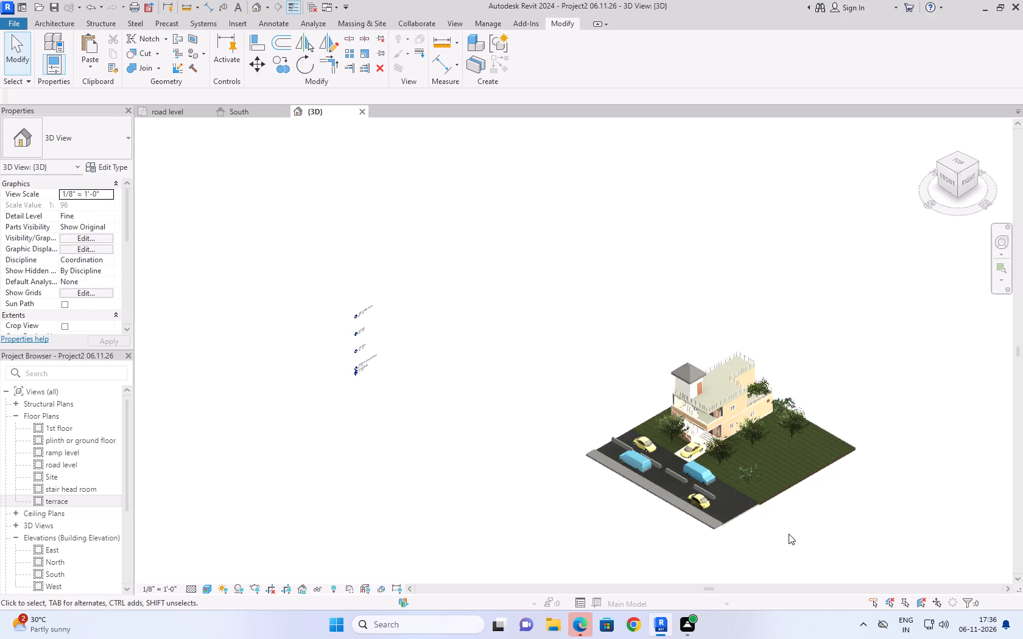
pyautogui.scroll(7, 789, 534)
pyautogui.keyDown('shift'); pyautogui.moveTo(749, 505); pyautogui.dragTo(651, 478, button='middle'); pyautogui.keyUp('shift')
pyautogui.scroll(-5, 685, 453)
pyautogui.keyDown('shift'); pyautogui.moveTo(524, 514); pyautogui.dragTo(379, 459, button='middle'); pyautogui.keyUp('shift')
pyautogui.scroll(4, 174, 318)
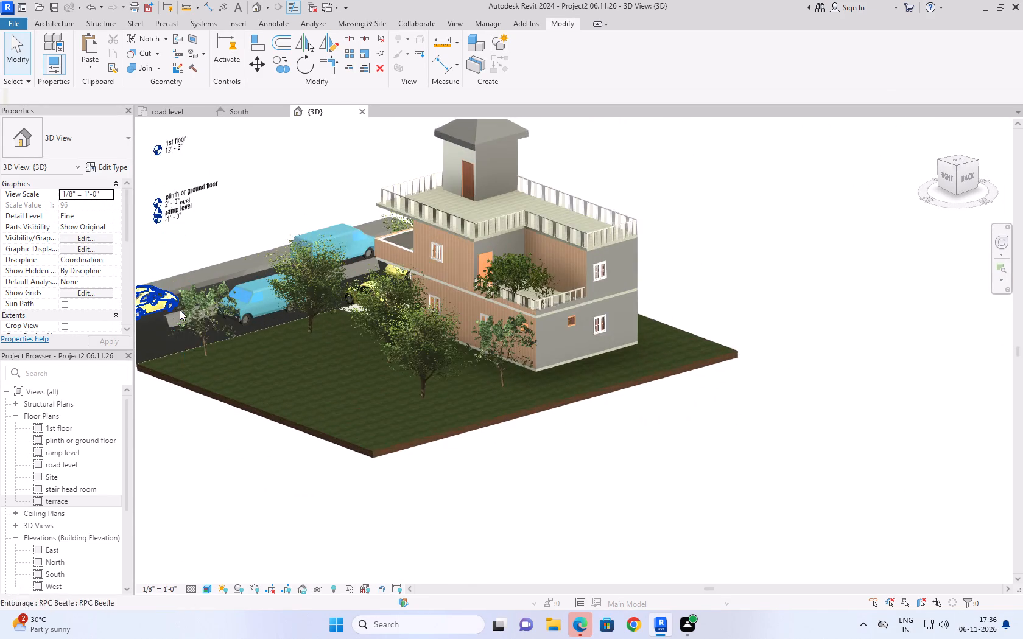
pyautogui.scroll(4, 192, 270)
pyautogui.keyDown('shift'); pyautogui.moveTo(236, 285); pyautogui.dragTo(357, 314, button='middle'); pyautogui.keyUp('shift')
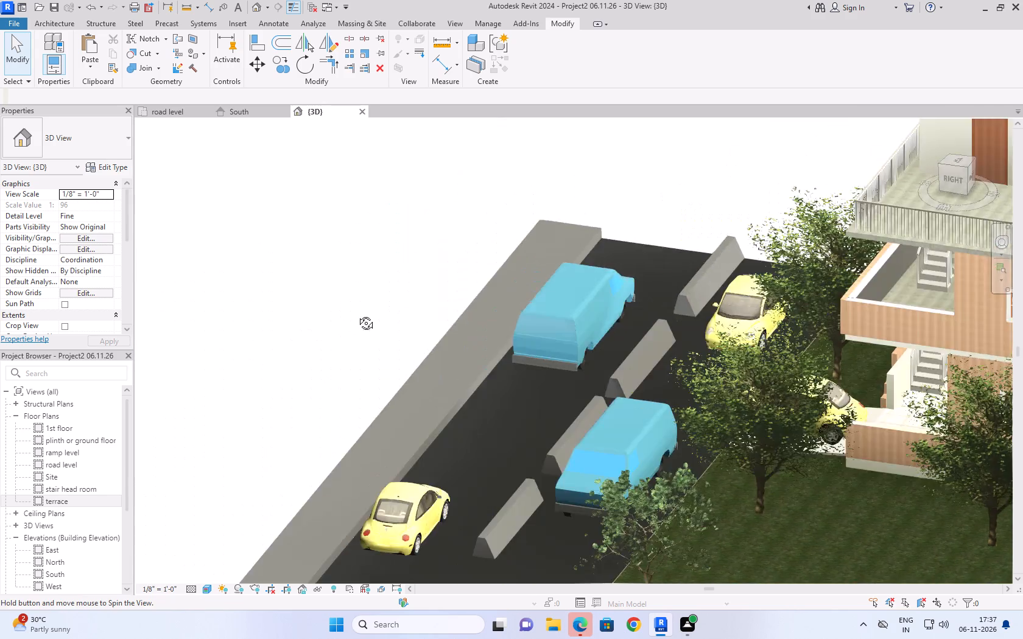
pyautogui.keyDown('shift'); pyautogui.moveTo(357, 314); pyautogui.dragTo(381, 276, button='middle'); pyautogui.keyUp('shift')
pyautogui.scroll(-4, 406, 231)
pyautogui.scroll(2, 678, 456)
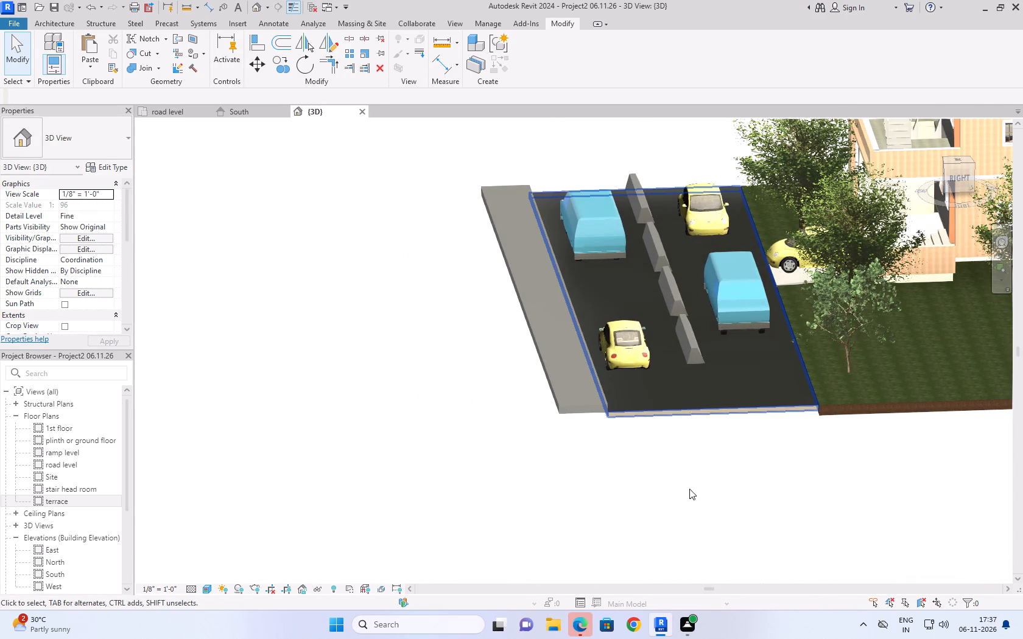
# Edit the floor strip beside the road in place, assign its extrusion the Concrete, Cast-in-Place gray material, and finish the model.
pyautogui.click(694, 502)
pyautogui.click(571, 408)
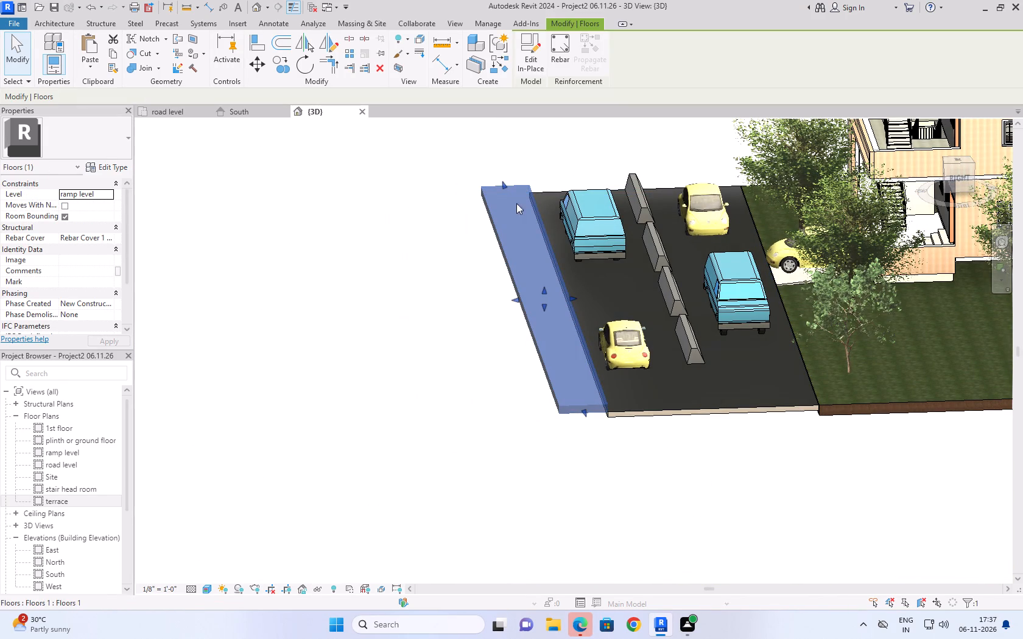
pyautogui.click(532, 59)
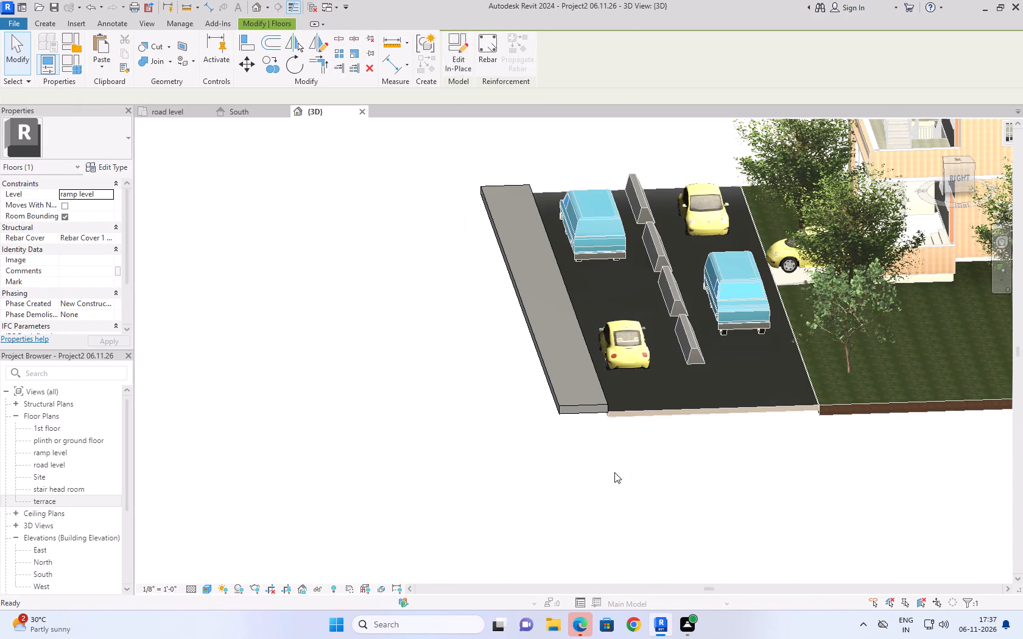
pyautogui.click(589, 408)
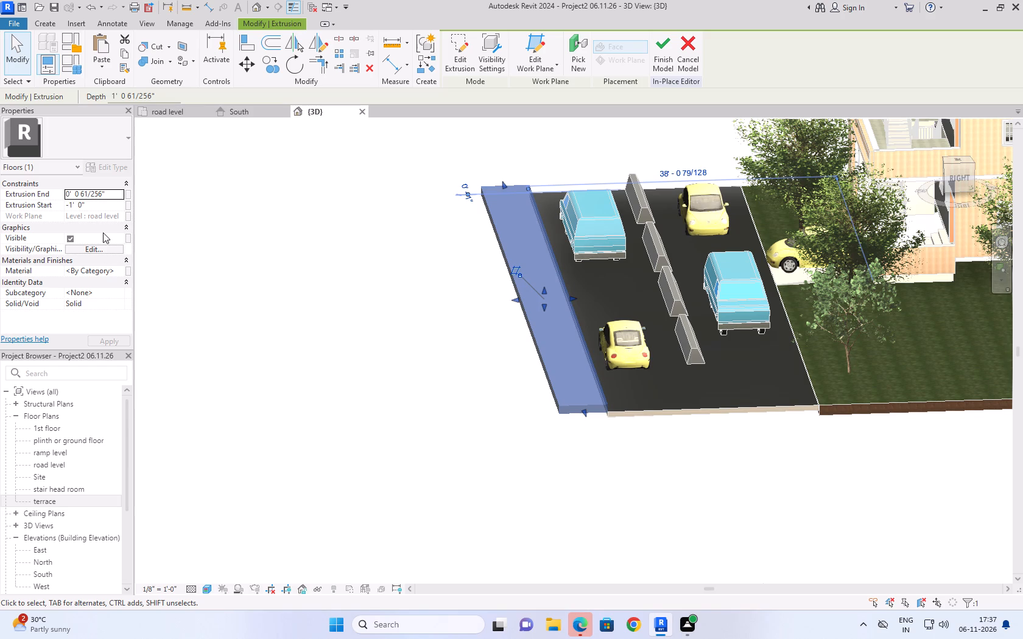
pyautogui.click(120, 270)
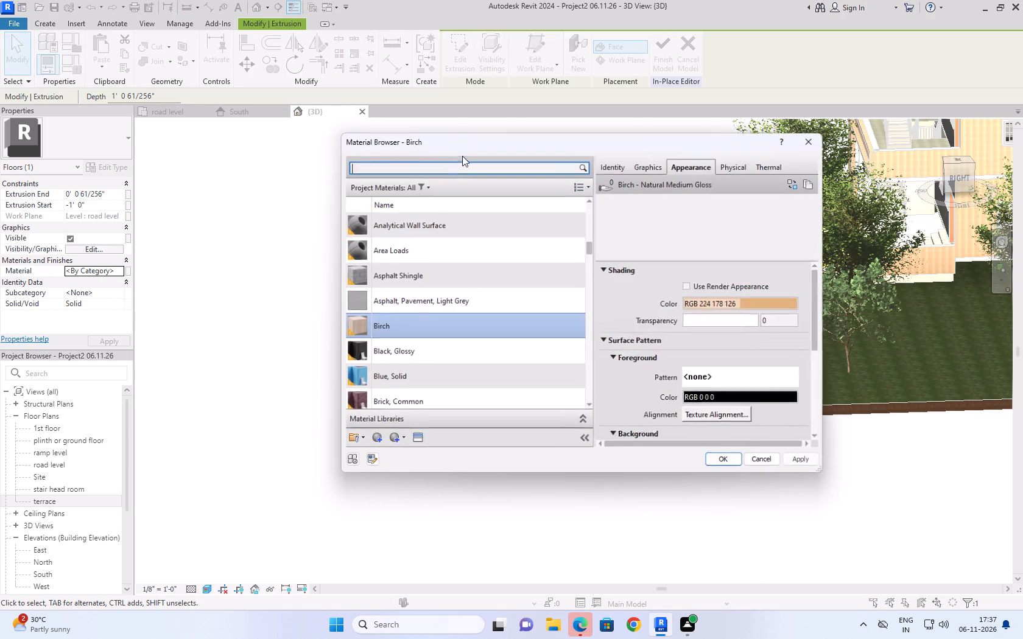
pyautogui.click(466, 162)
pyautogui.press('c')
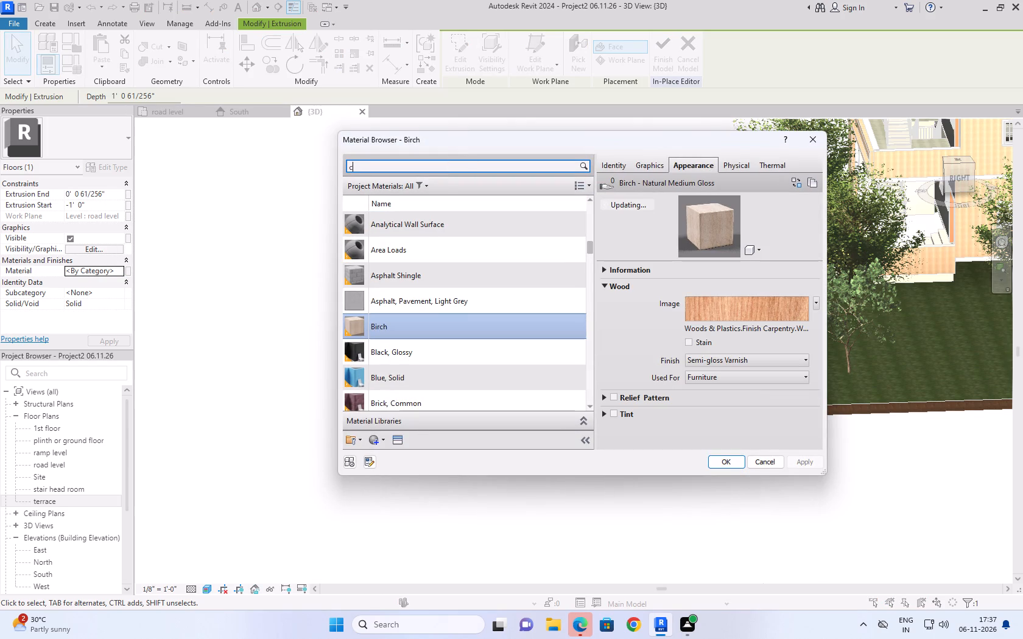
pyautogui.press('a')
pyautogui.write('st')
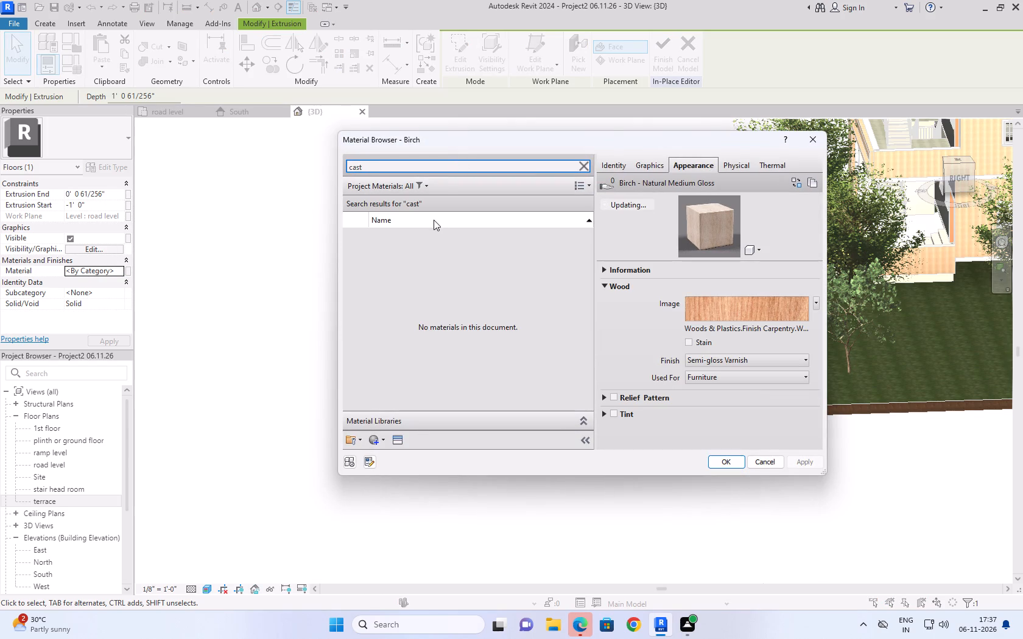
pyautogui.click(397, 246)
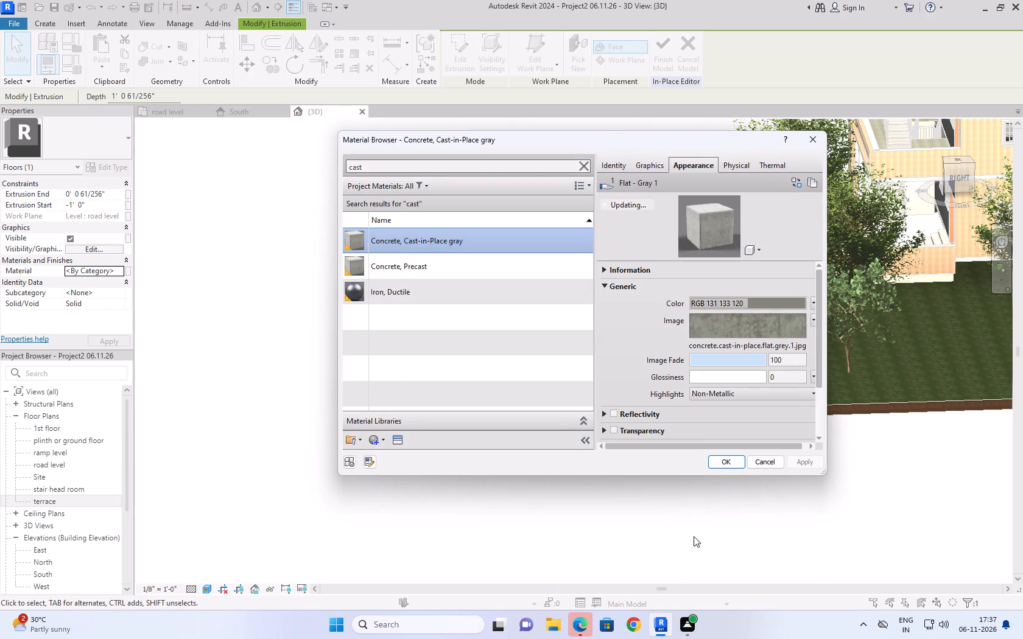
pyautogui.click(721, 462)
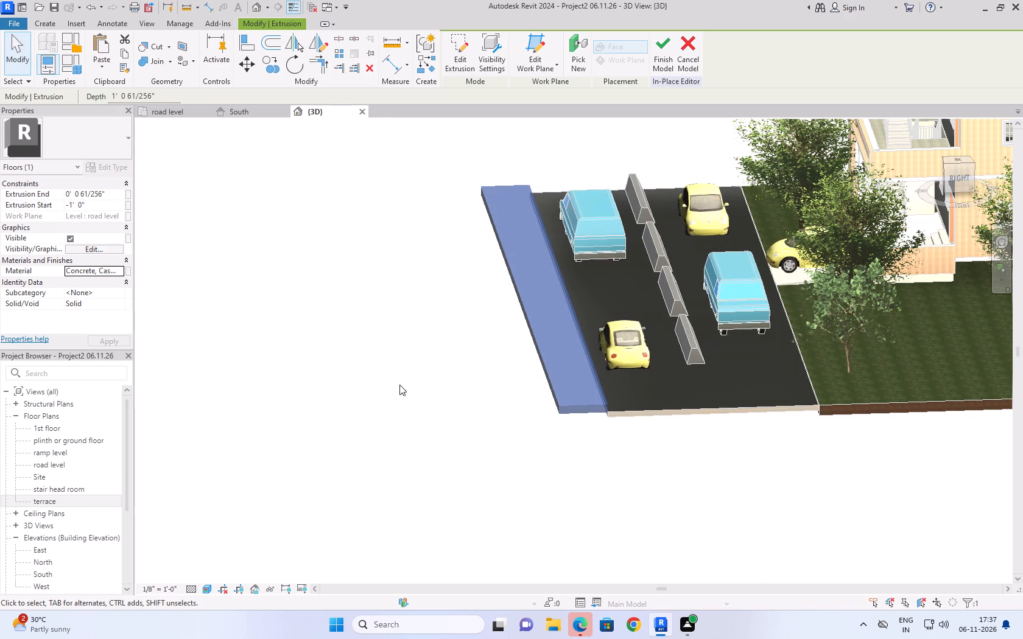
pyautogui.click(344, 417)
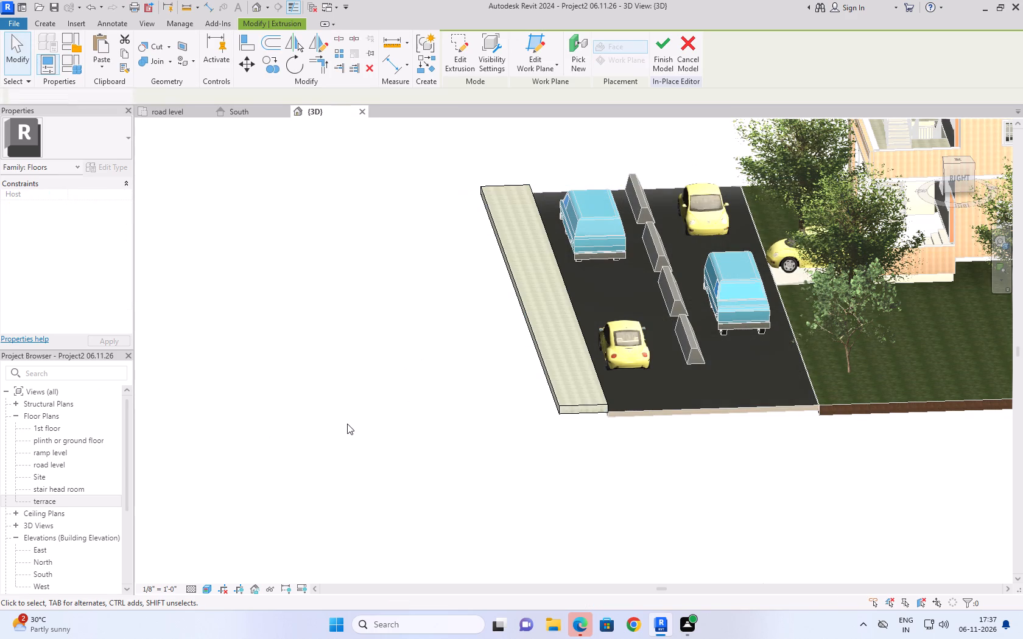
pyautogui.click(447, 52)
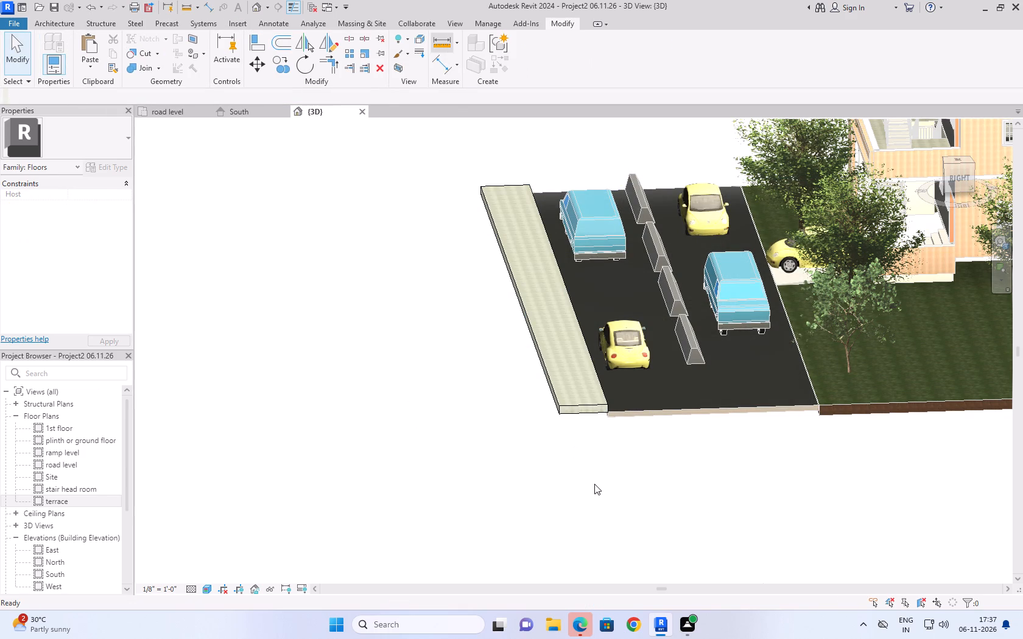
pyautogui.click(594, 484)
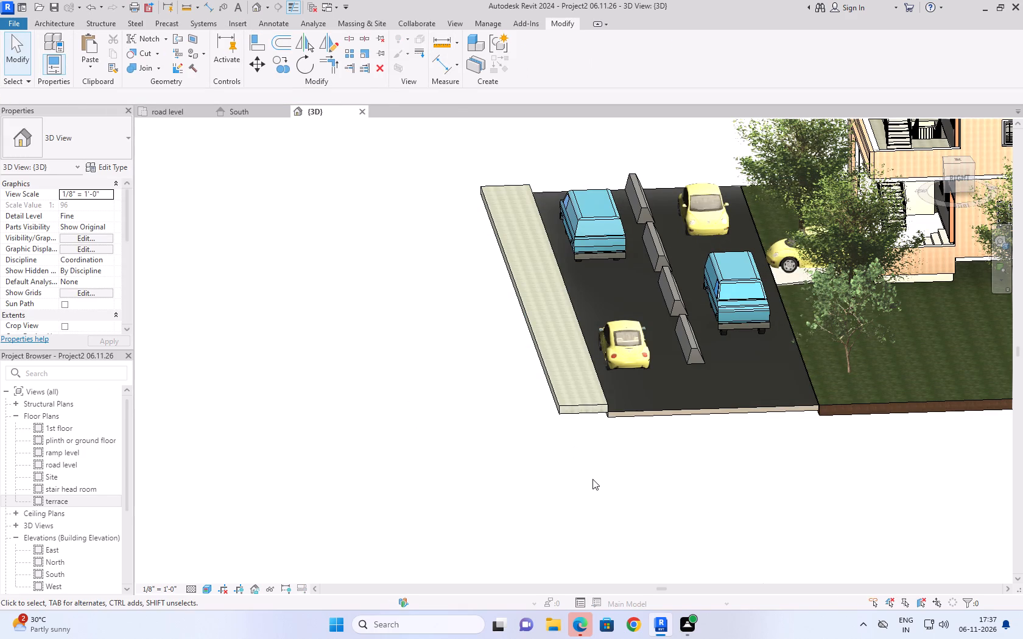
# Reopen the floor strip beside the road for in-place editing and select its extrusion.
pyautogui.click(580, 410)
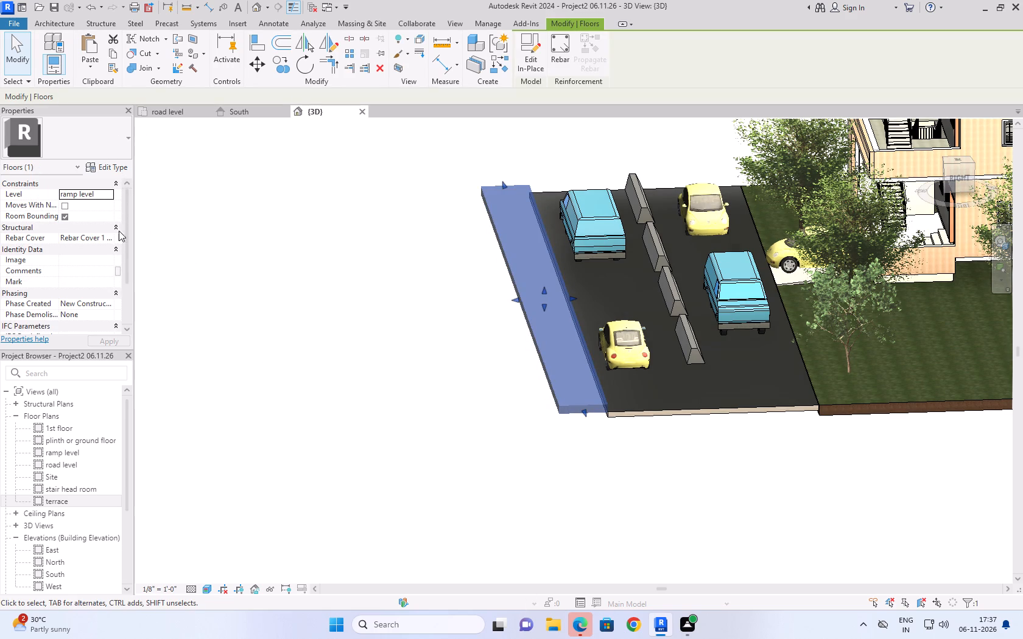
pyautogui.click(123, 133)
pyautogui.click(123, 133)
pyautogui.click(415, 442)
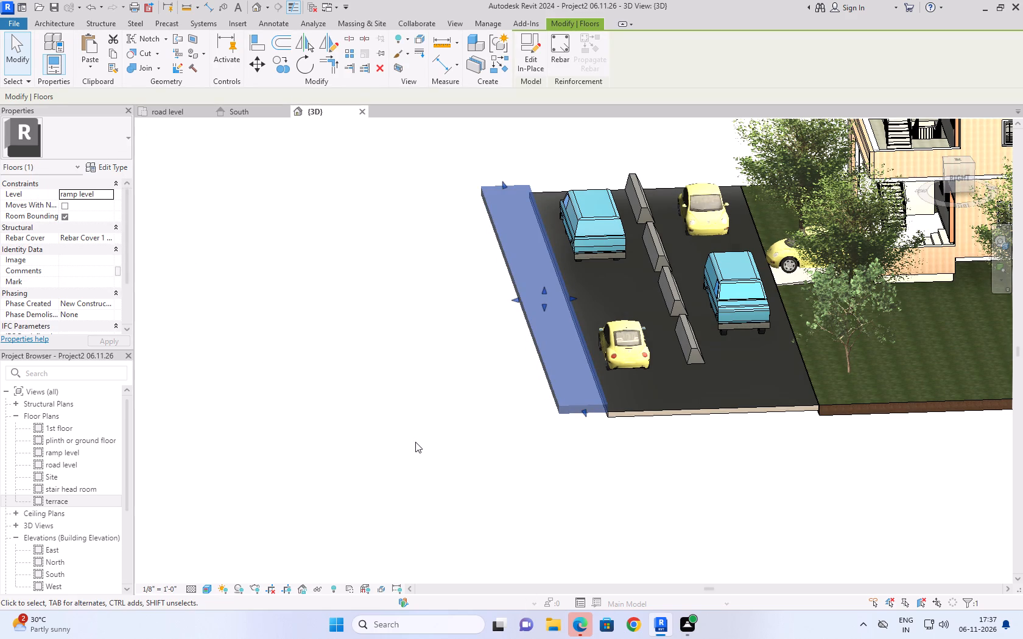
pyautogui.click(564, 408)
pyautogui.click(532, 71)
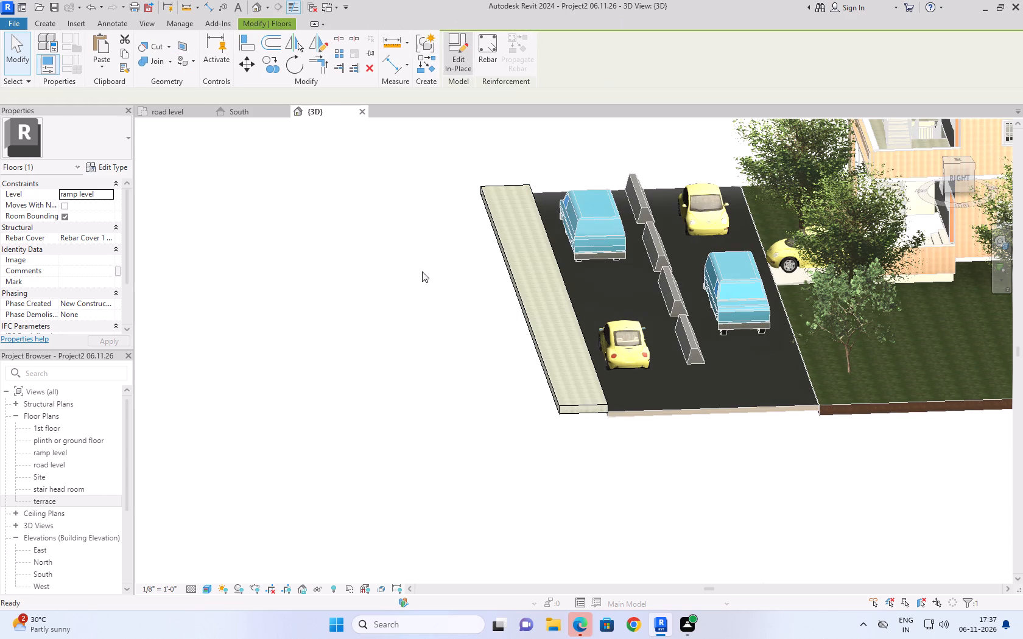
pyautogui.click(563, 400)
pyautogui.click(566, 407)
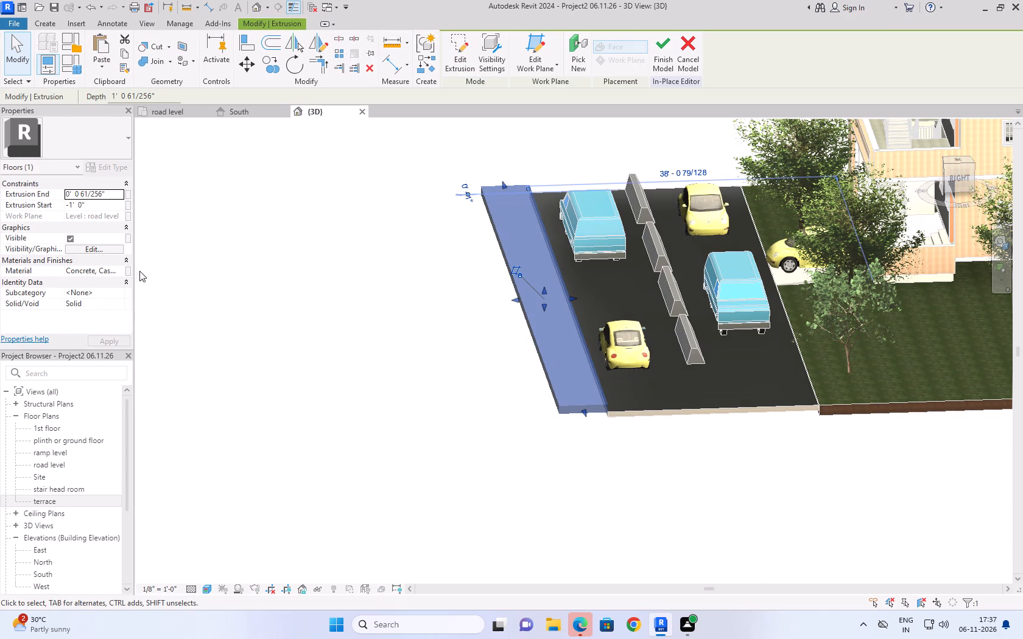
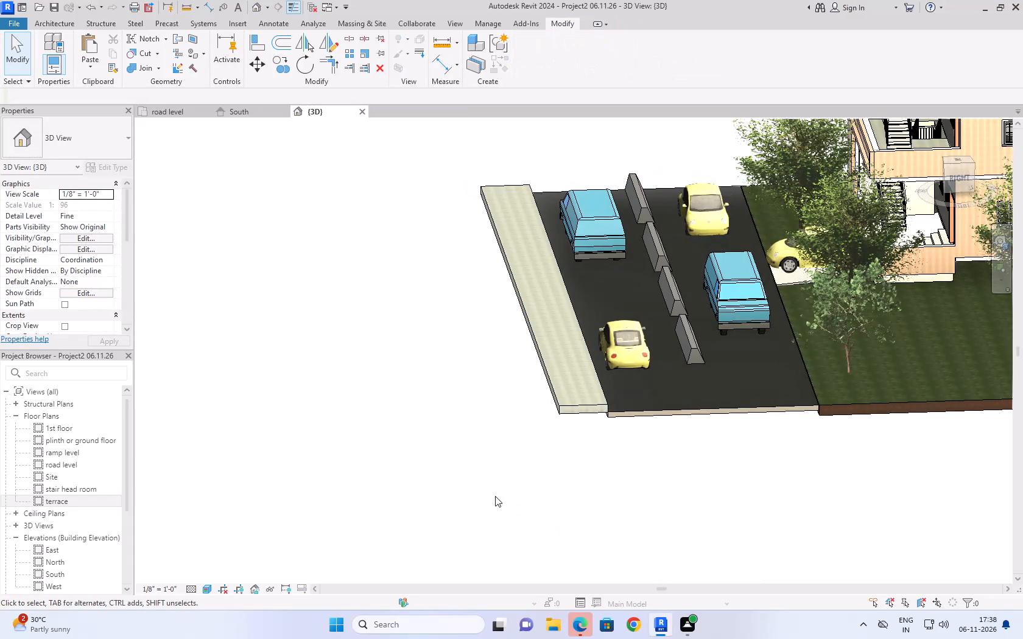
# Open the floor strip beside the road for in-place editing, examine its extrusion in the South elevation, and finish the model.
pyautogui.click(515, 461)
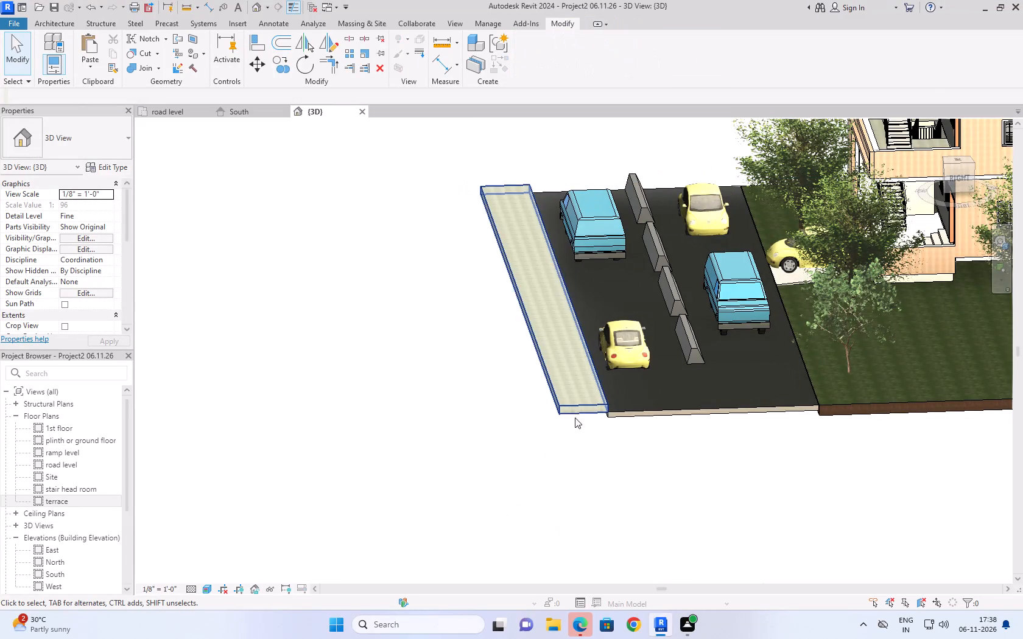
pyautogui.click(586, 409)
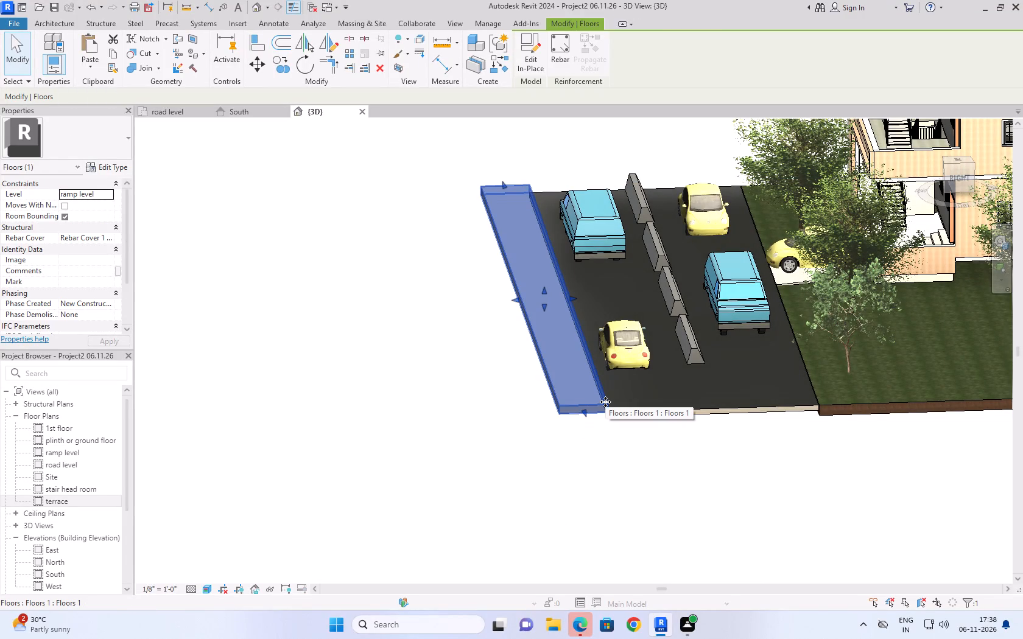
pyautogui.click(539, 72)
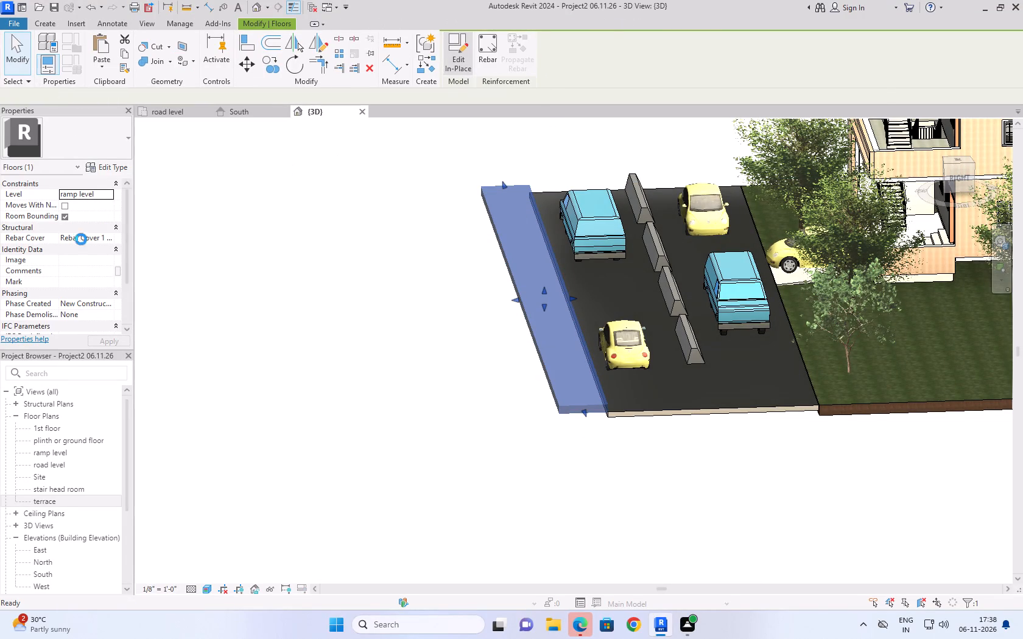
pyautogui.click(593, 408)
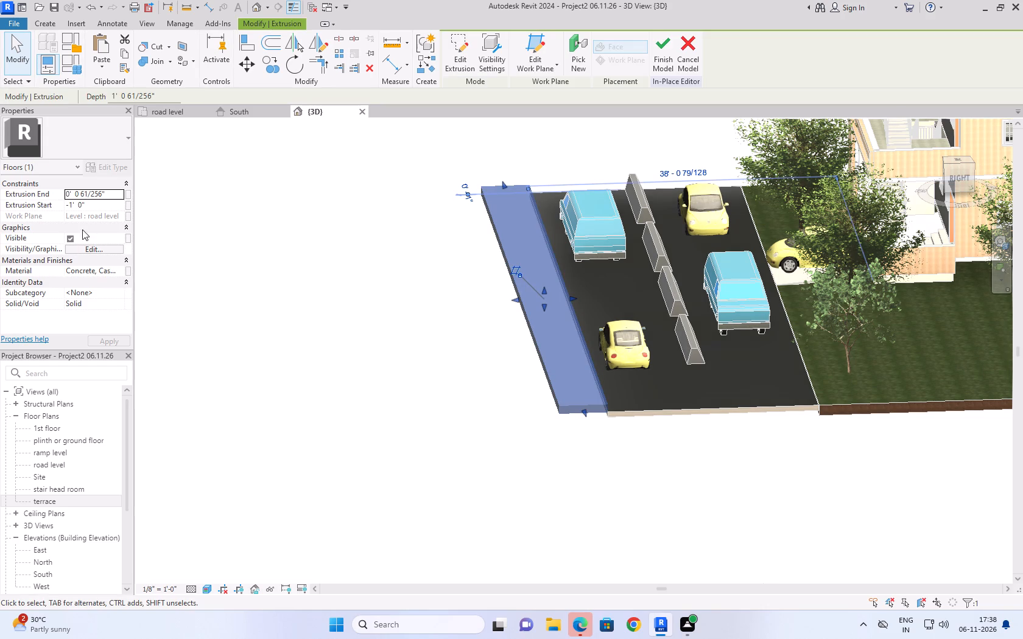
pyautogui.click(104, 203)
pyautogui.click(242, 110)
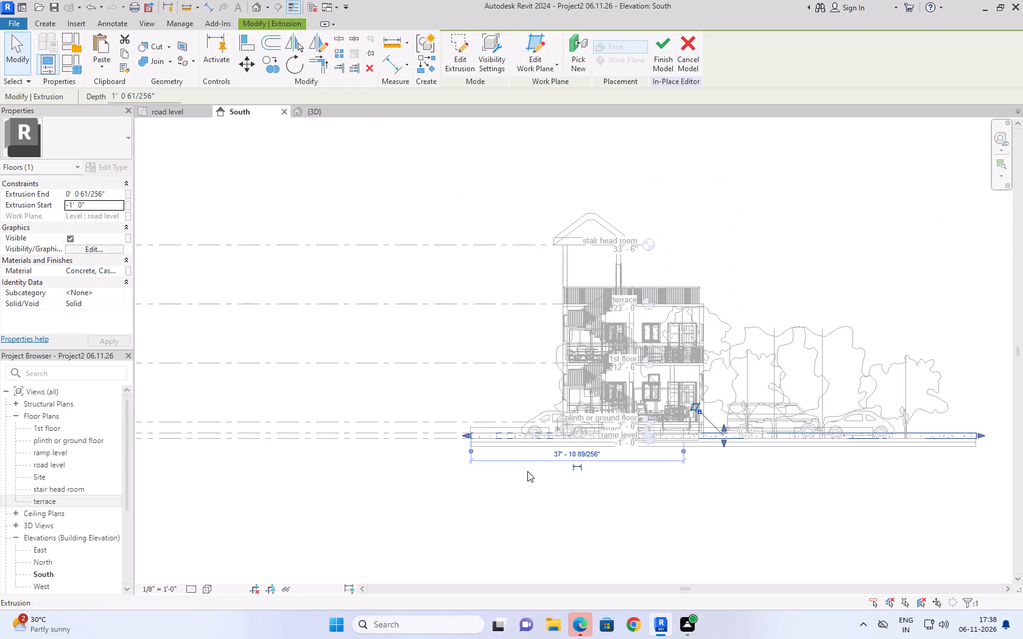
pyautogui.scroll(7, 762, 485)
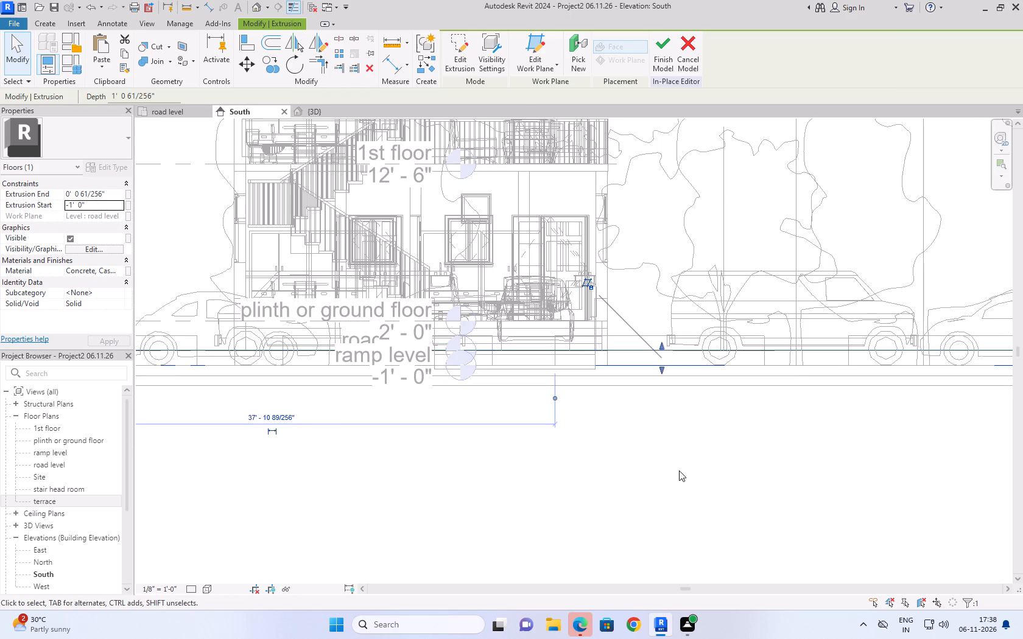
pyautogui.click(679, 470)
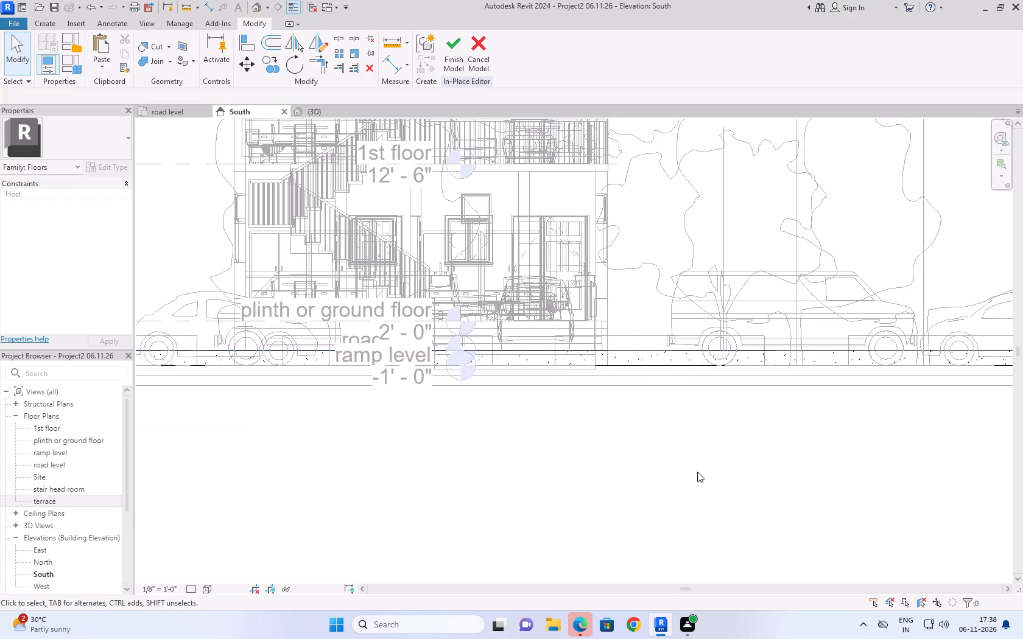
pyautogui.scroll(-5, 703, 488)
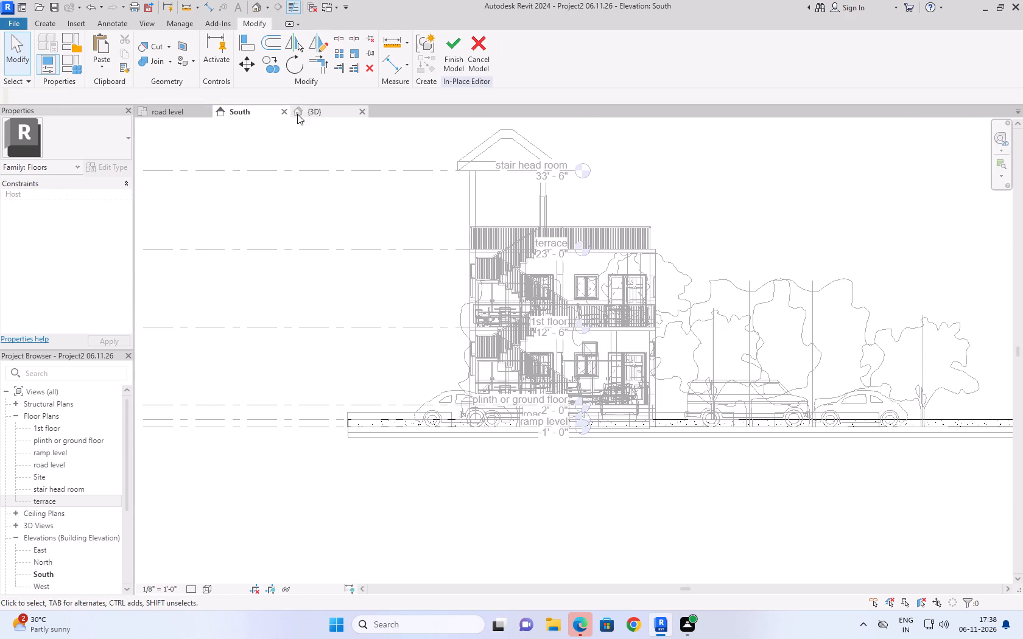
pyautogui.click(331, 108)
pyautogui.click(451, 48)
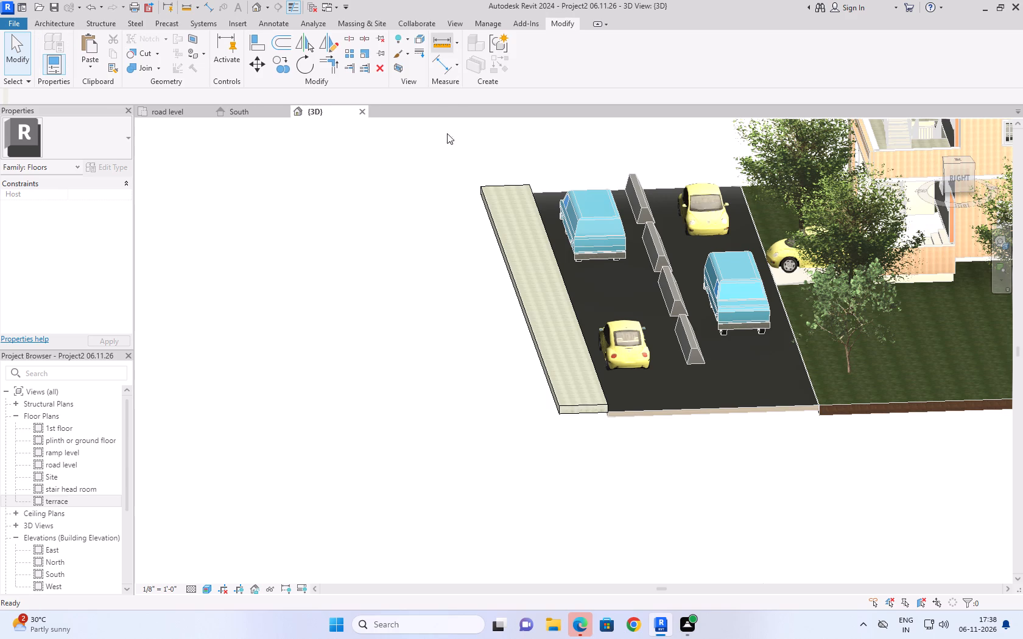
# Select the floor strip beside the road and examine its height against the road in the South elevation.
pyautogui.click(572, 410)
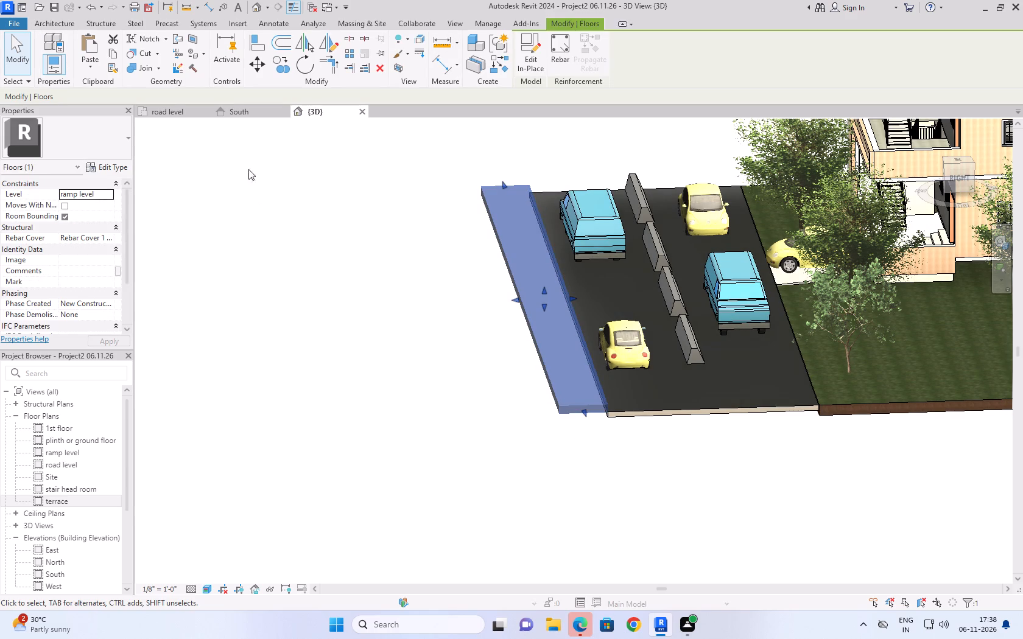
pyautogui.click(228, 98)
pyautogui.click(236, 111)
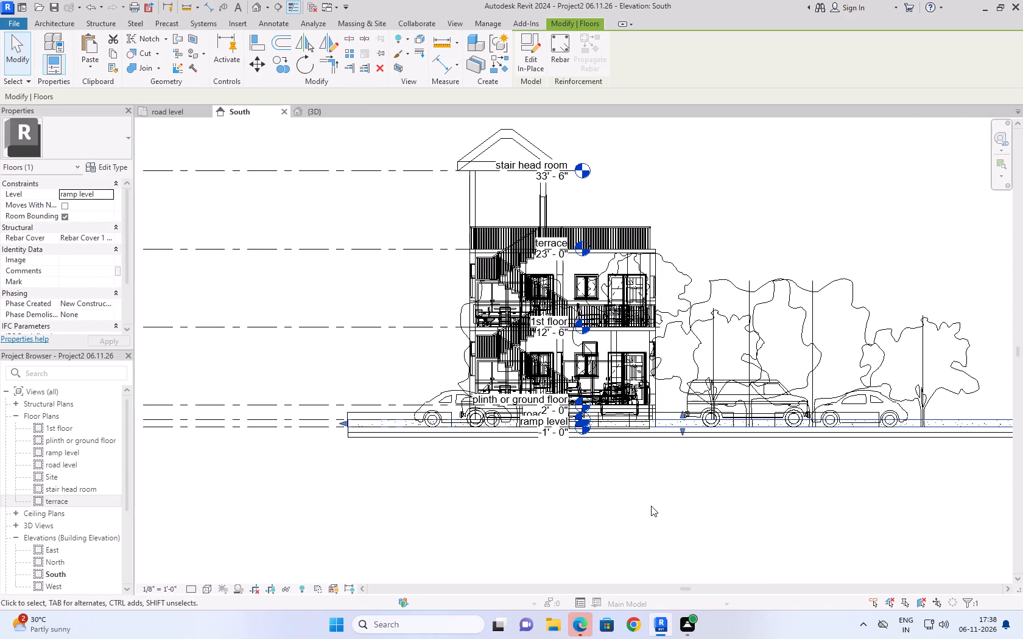
pyautogui.moveTo(388, 505); pyautogui.dragTo(178, 449, button='middle')
pyautogui.scroll(1, 468, 402)
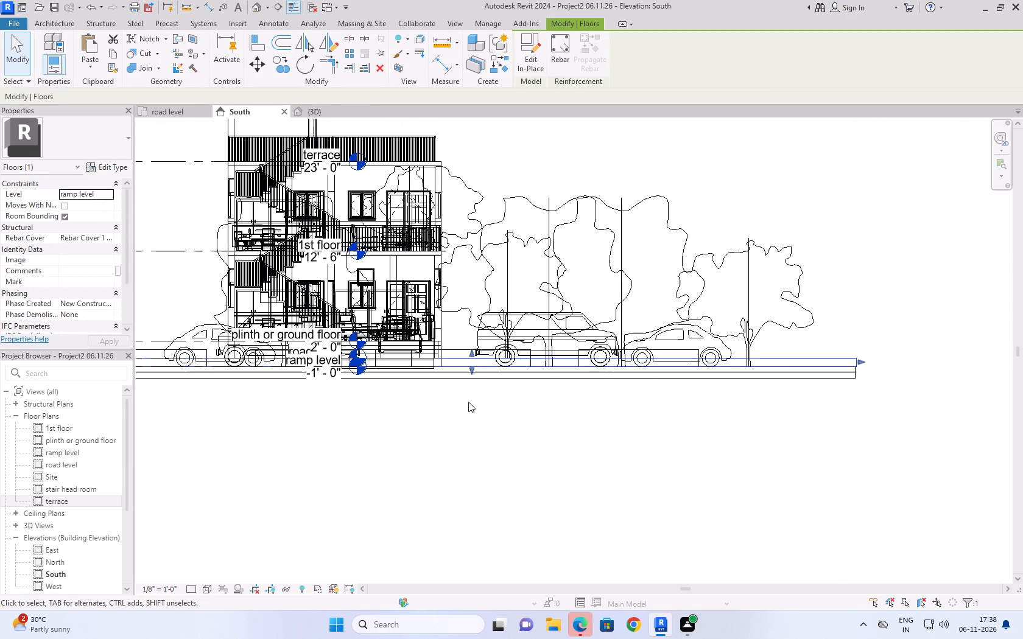
pyautogui.scroll(3, 501, 359)
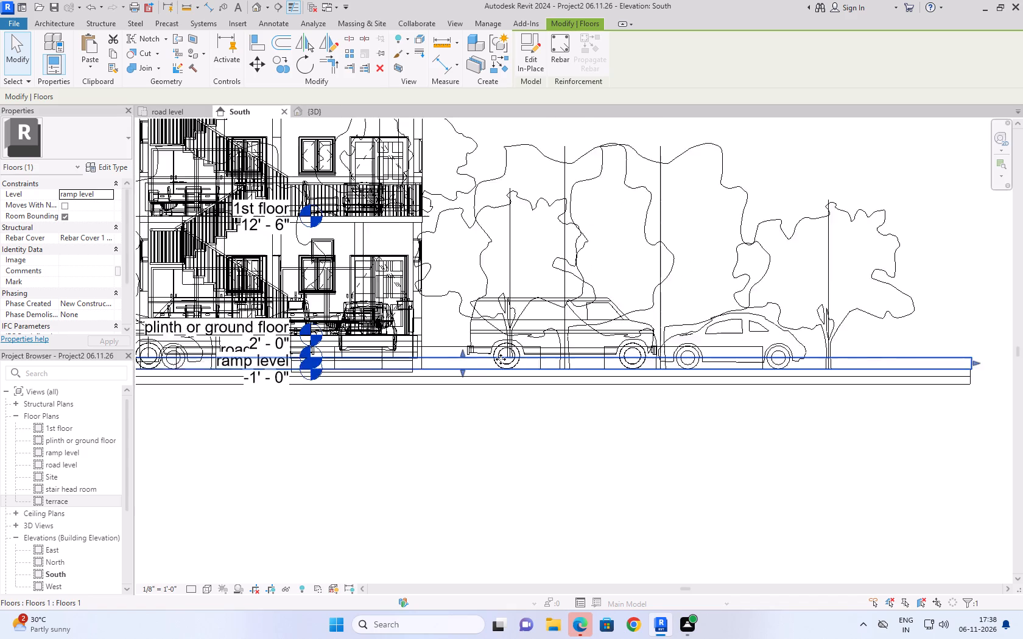
pyautogui.scroll(1, 526, 463)
pyautogui.scroll(-5, 314, 306)
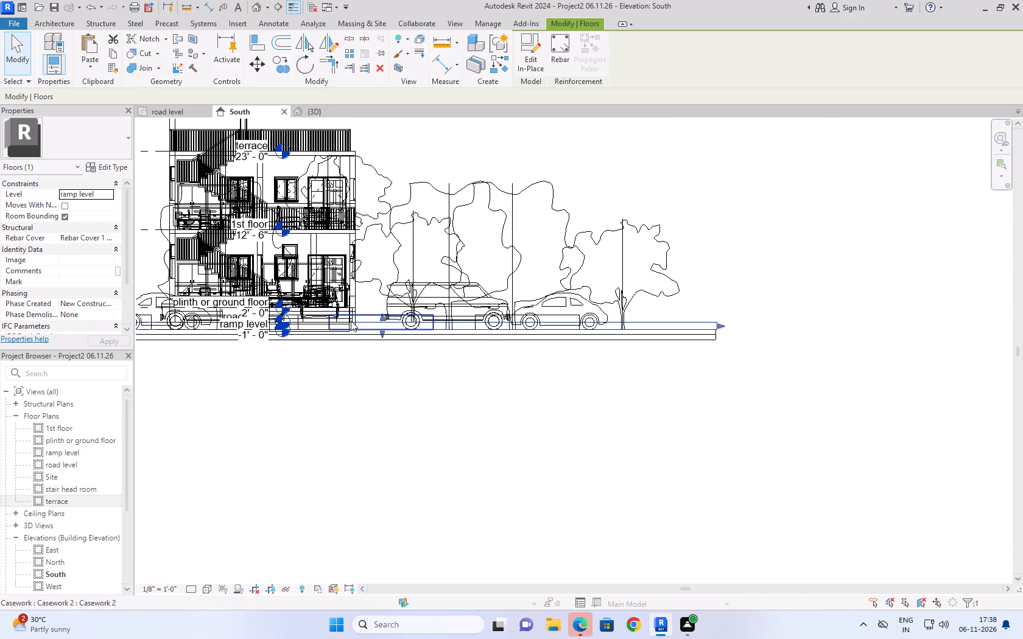
pyautogui.click(298, 108)
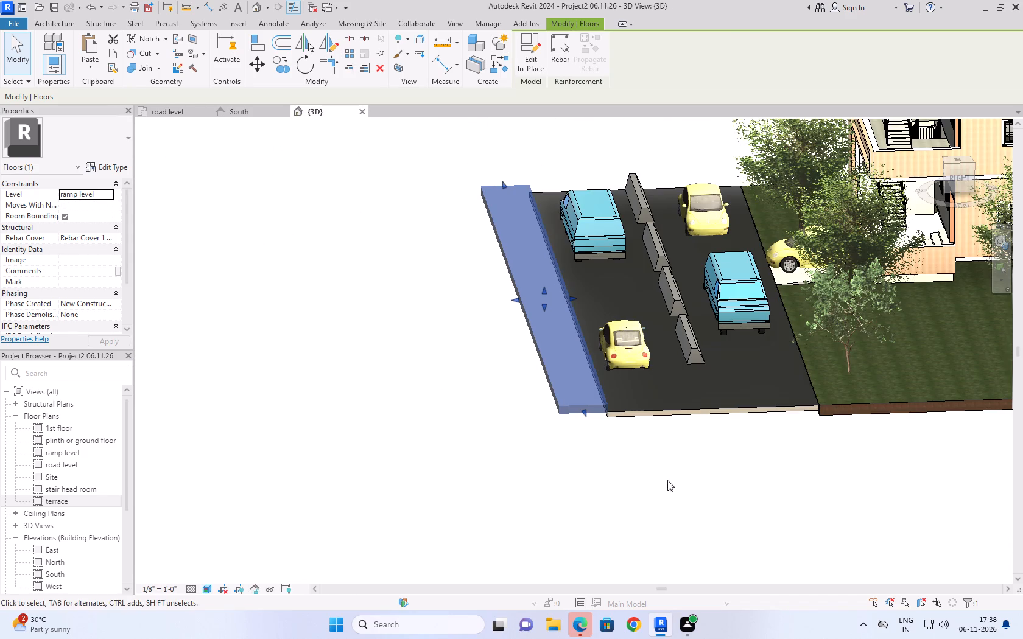
# Edit the roadside floor strip in place from the right-side 3D view, lower its extrusion's top to about 6.8 inches depth, and finish the model.
pyautogui.click(954, 180)
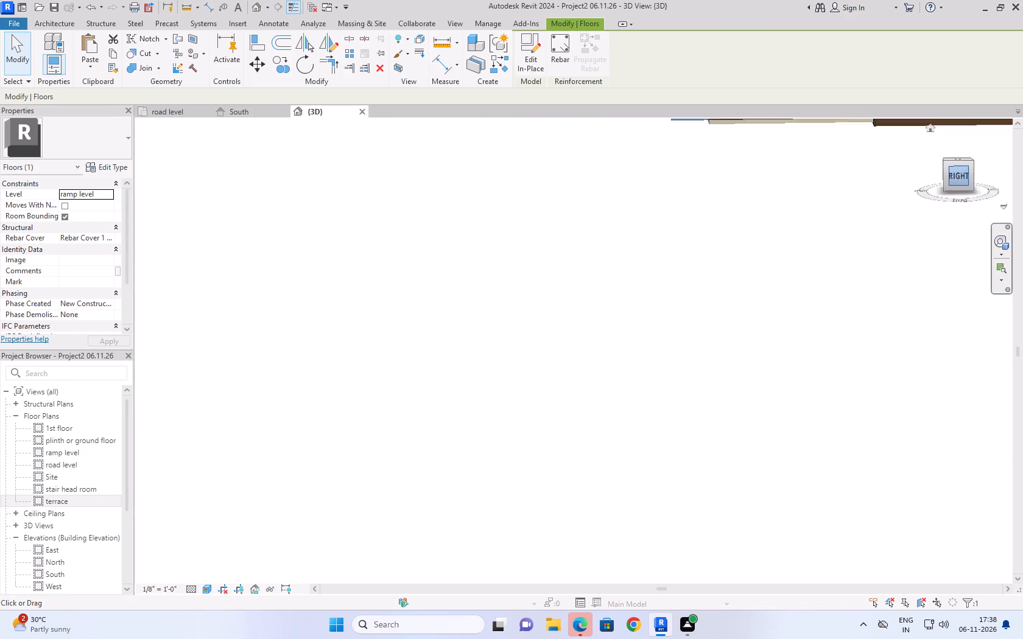
pyautogui.scroll(5, 585, 344)
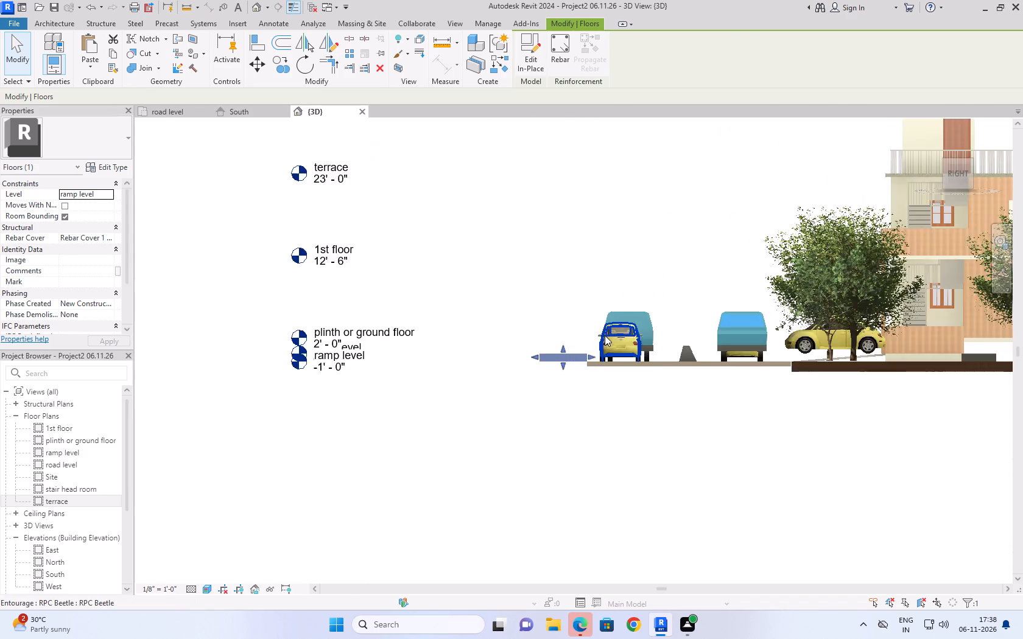
pyautogui.scroll(6, 605, 335)
pyautogui.click(554, 533)
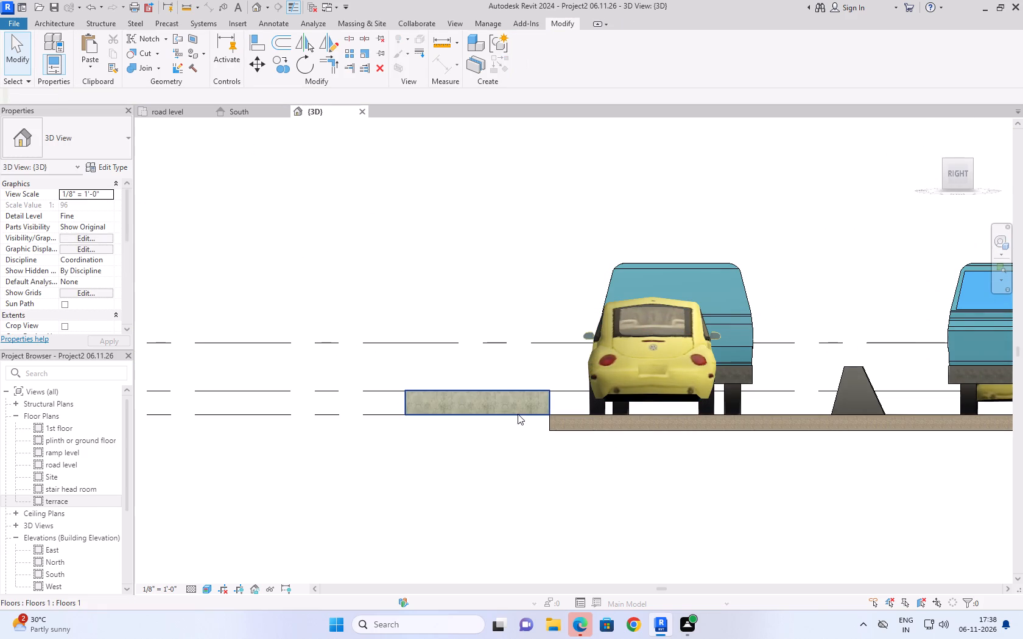
pyautogui.click(518, 414)
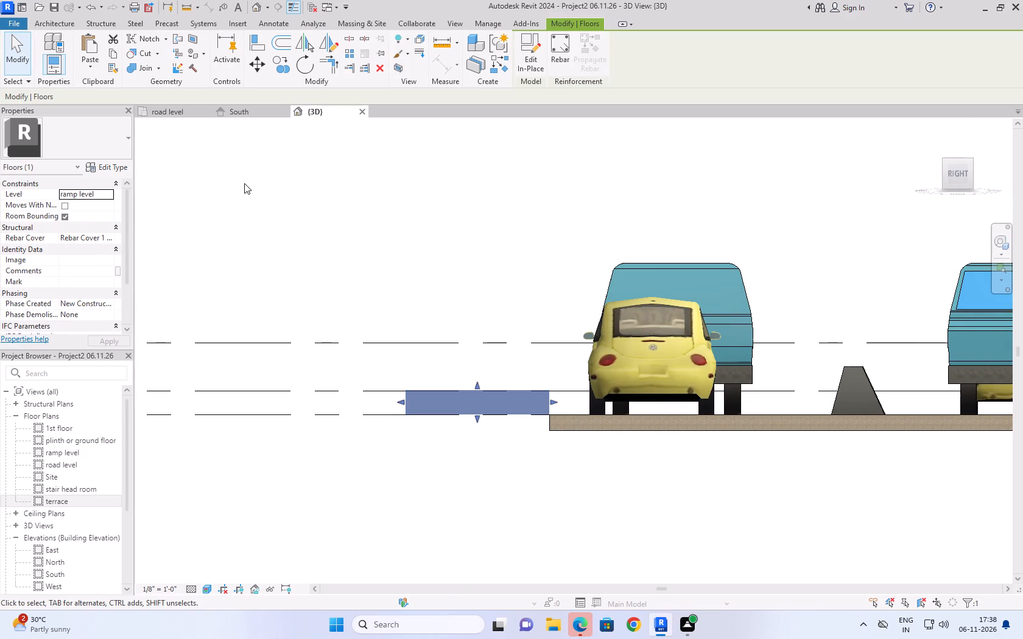
pyautogui.click(530, 59)
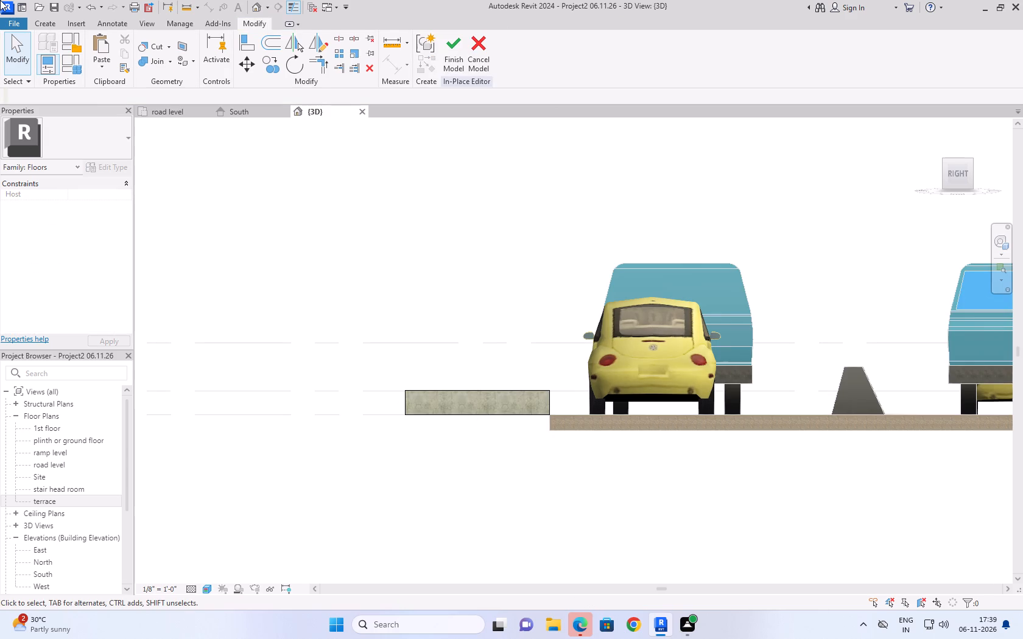
pyautogui.scroll(-3, 423, 231)
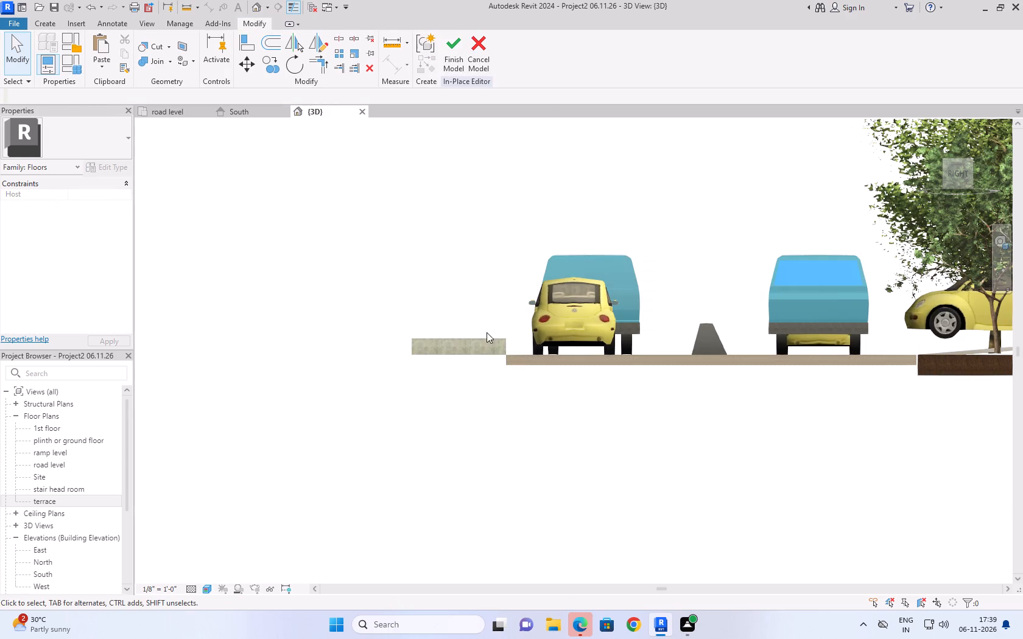
pyautogui.click(485, 341)
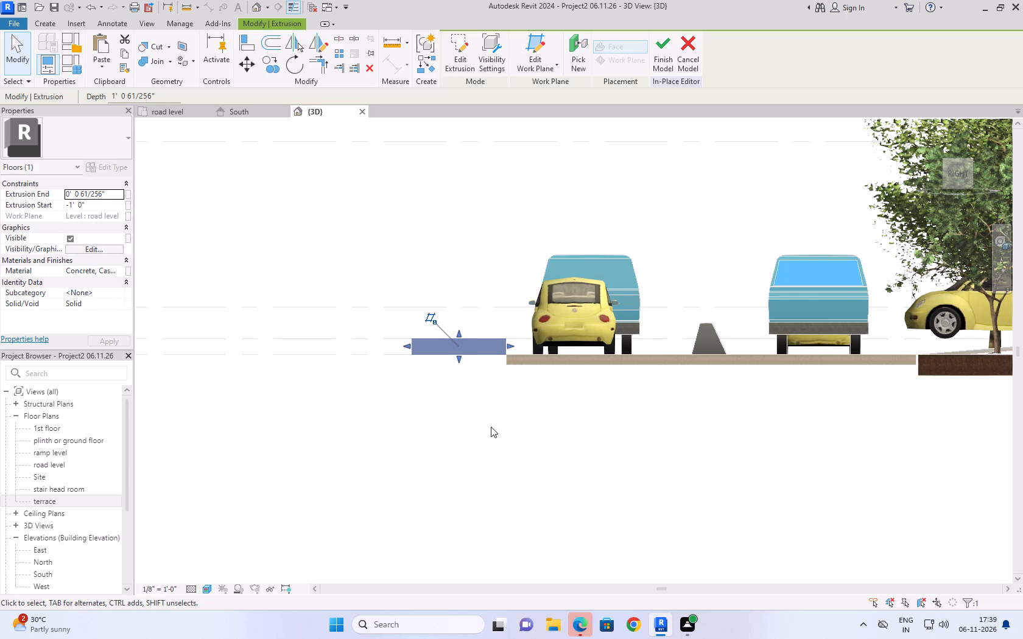
pyautogui.moveTo(460, 333); pyautogui.dragTo(462, 341)
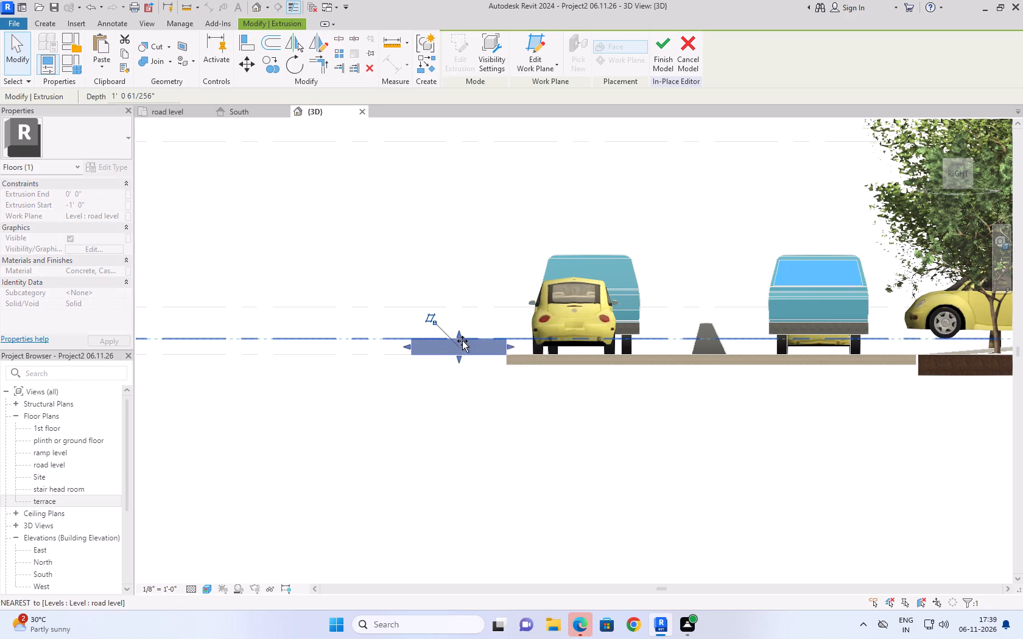
pyautogui.moveTo(462, 341); pyautogui.dragTo(465, 346)
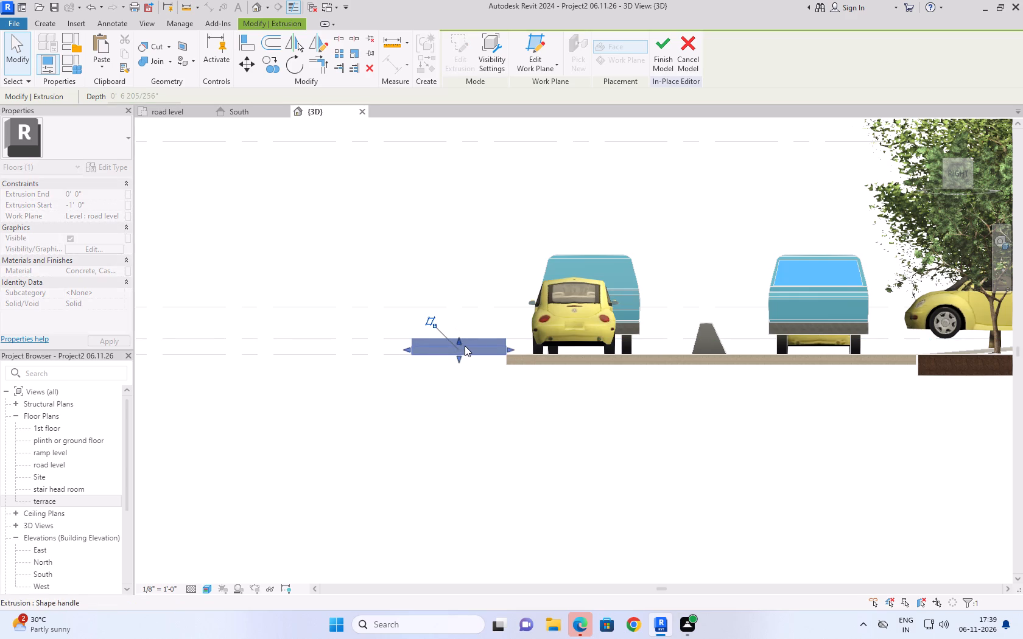
pyautogui.click(474, 419)
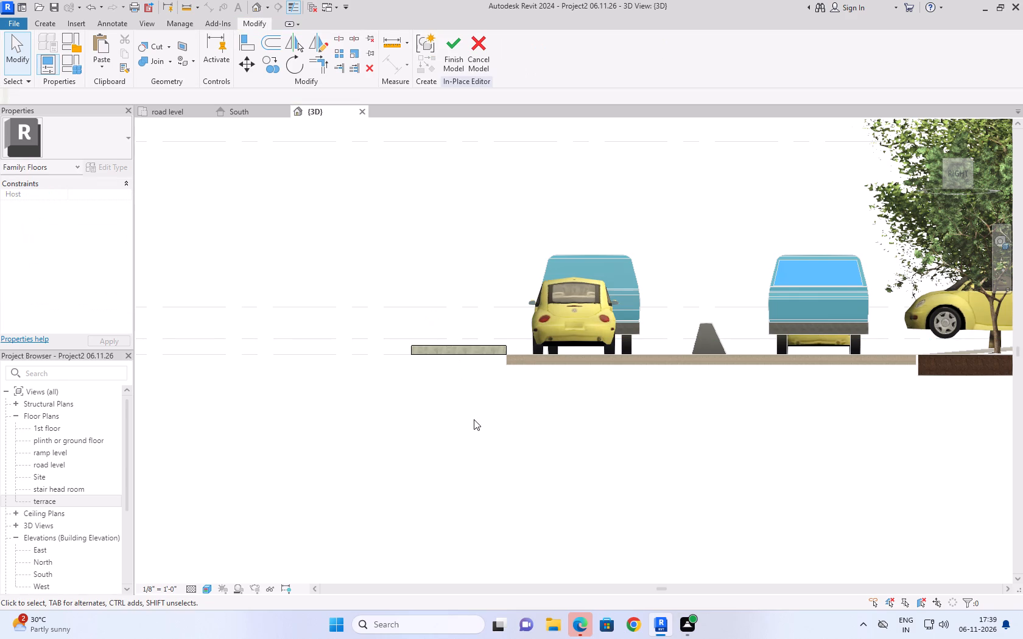
pyautogui.click(452, 60)
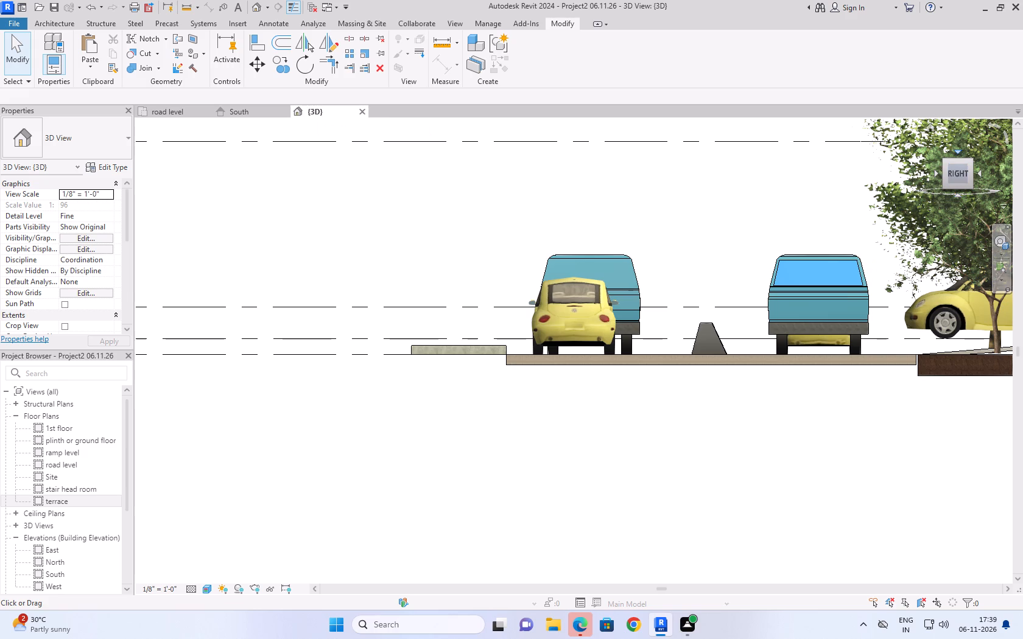
# Return to the home 3D view and examine the thinner floor strip, road and lawn.
pyautogui.click(927, 128)
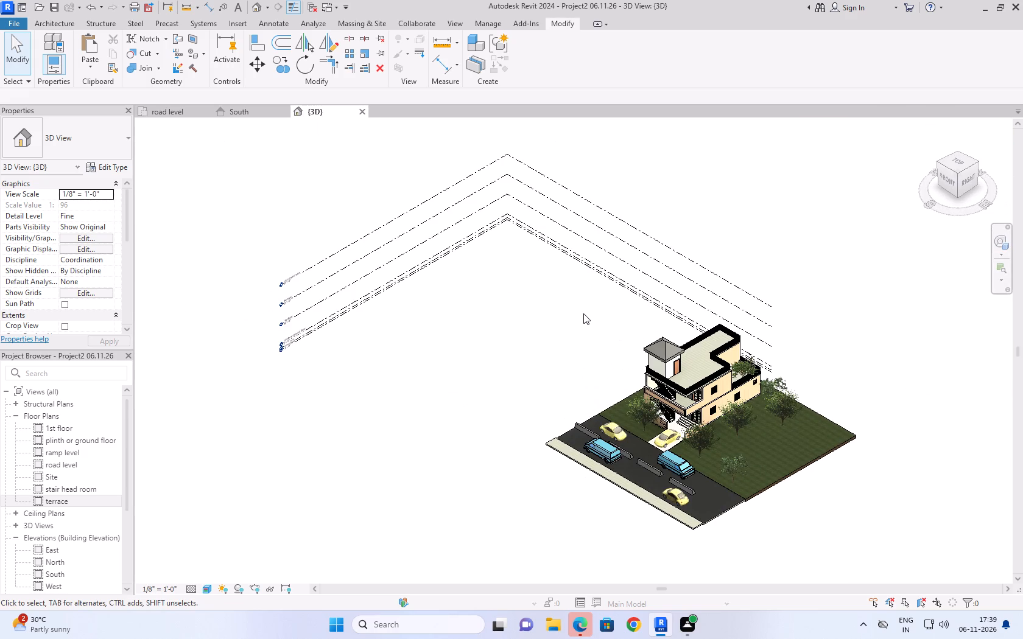
pyautogui.scroll(4, 868, 483)
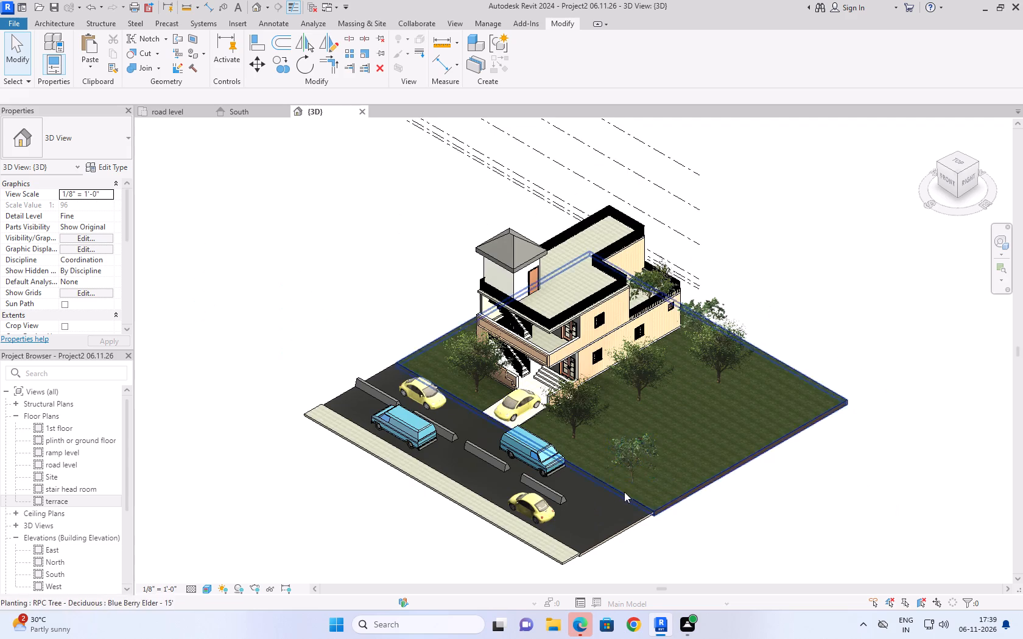
pyautogui.scroll(3, 627, 493)
pyautogui.scroll(-3, 871, 262)
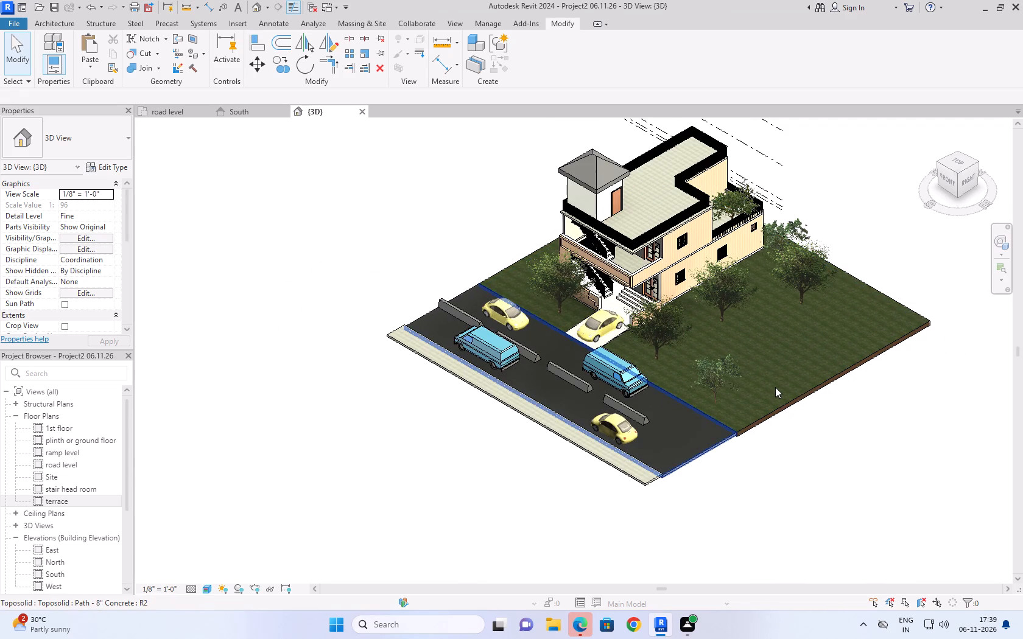
pyautogui.click(874, 481)
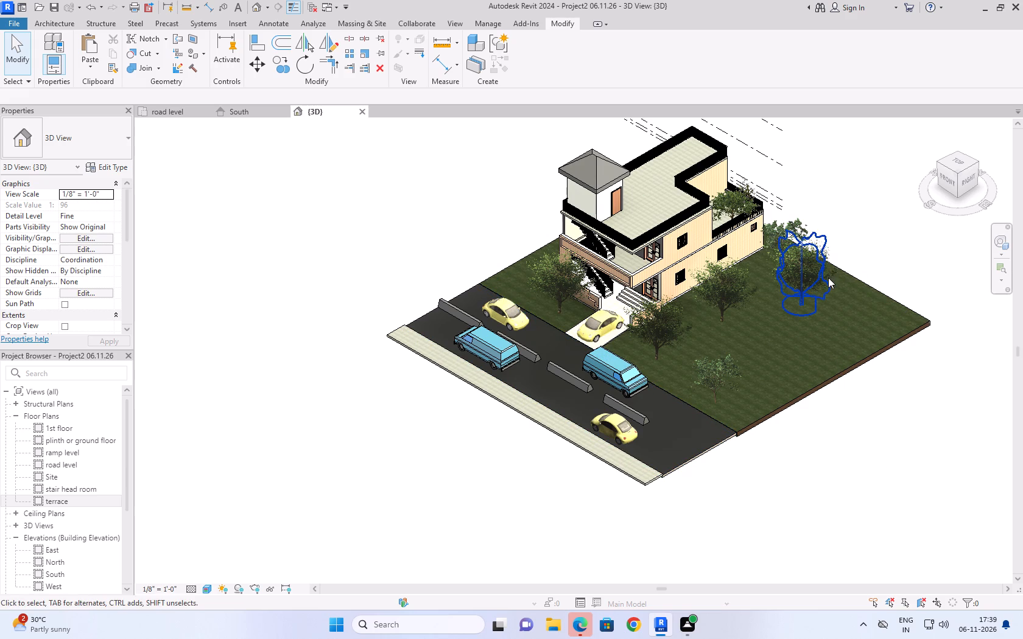
pyautogui.click(887, 237)
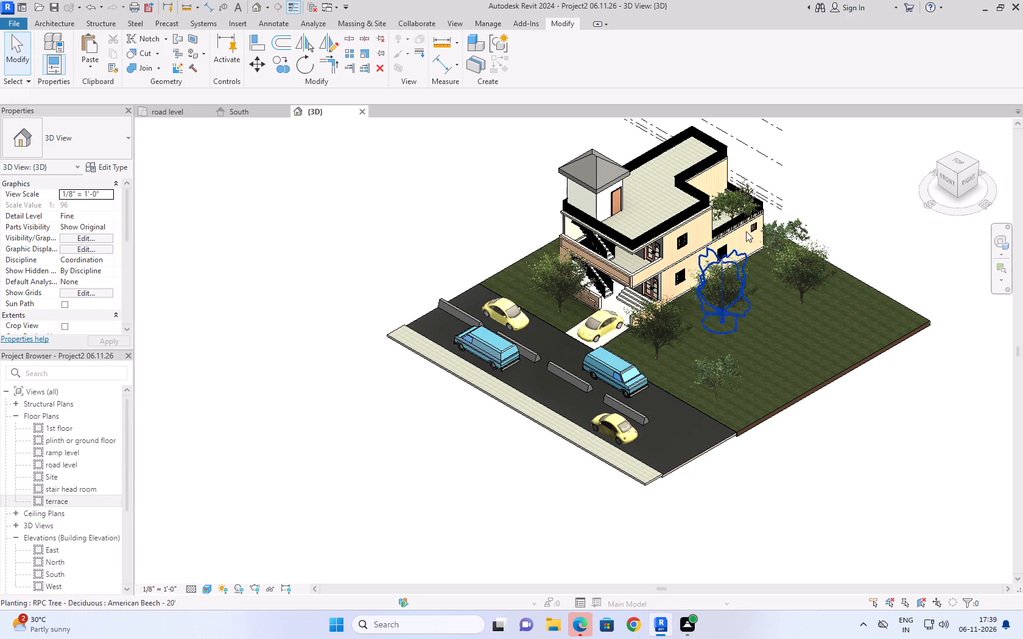
# Move the American Beech tree in front of the entrance staircase away from the house, onto the lawn beside the wall and road.
pyautogui.scroll(1, 702, 224)
pyautogui.scroll(5, 614, 264)
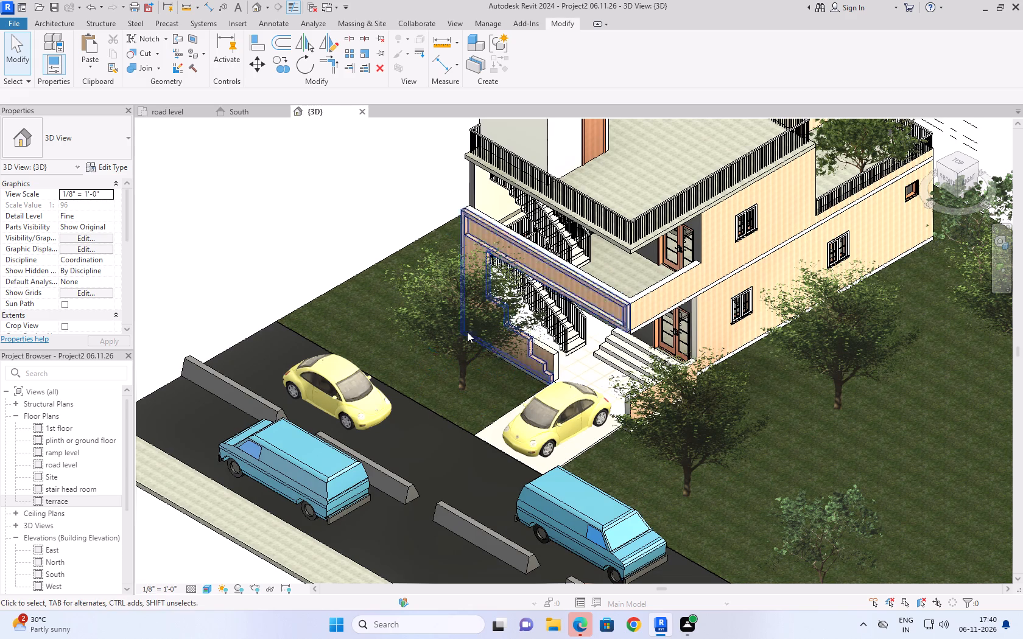
pyautogui.click(463, 346)
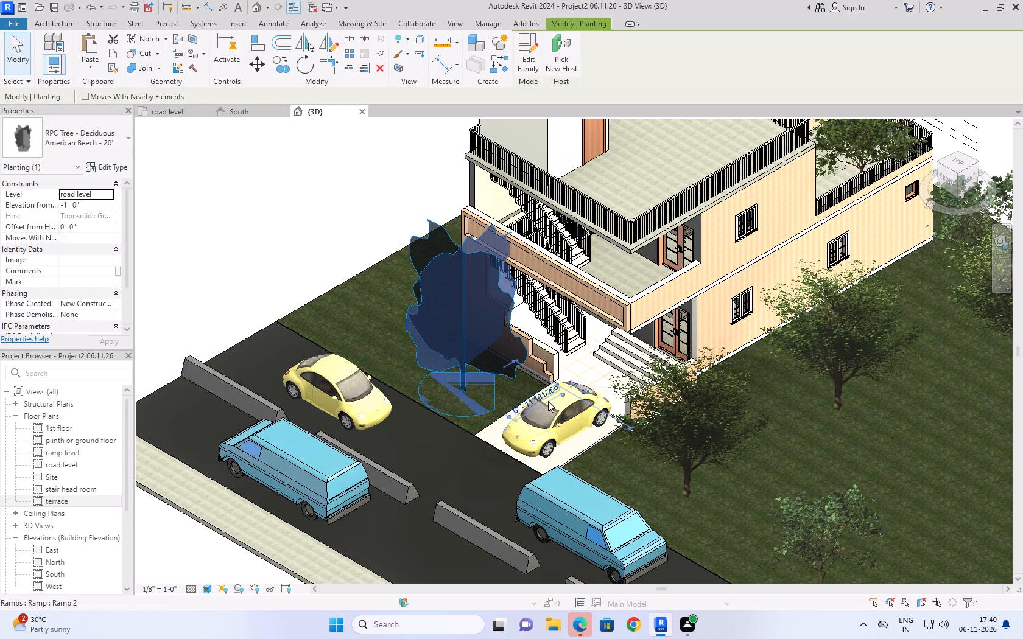
pyautogui.press('Left')
pyautogui.press('Left')
pyautogui.press('Left')
pyautogui.press('Left')
pyautogui.press('Down')
pyautogui.press('Down')
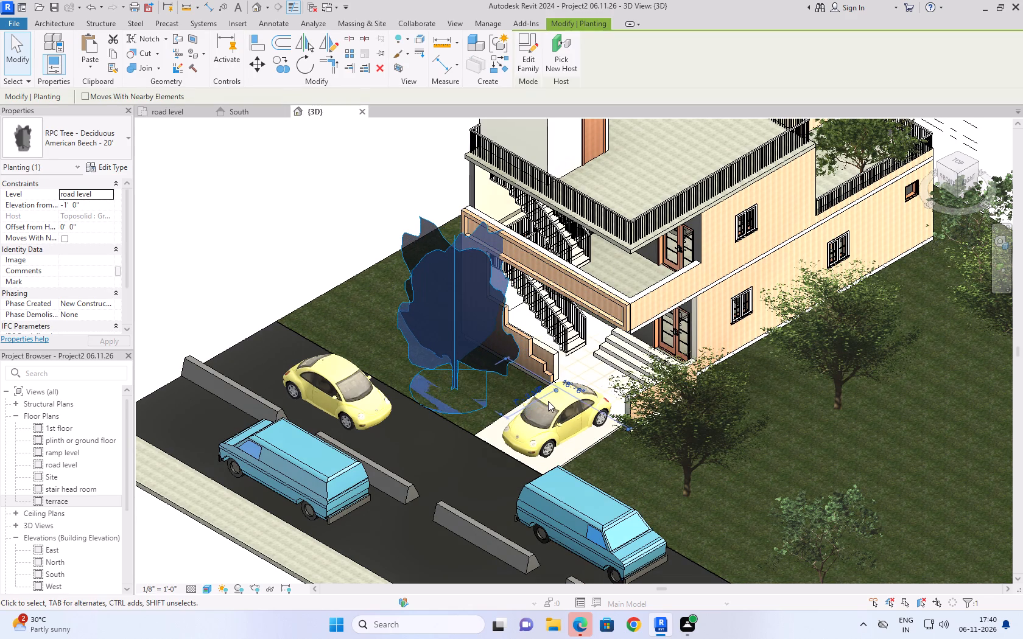
pyautogui.press('Down')
pyautogui.press('Down')
pyautogui.press('Down')
pyautogui.press('Left')
pyautogui.press('Left')
pyautogui.press('Left')
pyautogui.press('Left')
pyautogui.press('Left')
pyautogui.press('Left')
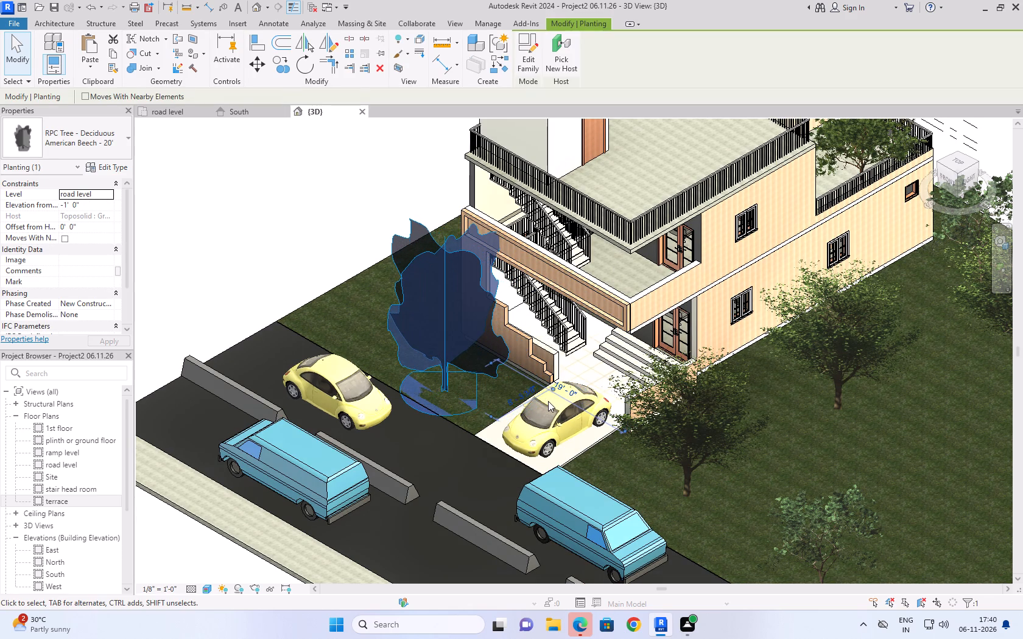
pyautogui.press('Left')
pyautogui.press('Left')
pyautogui.press('Left')
pyautogui.press('Left')
pyautogui.press('Left')
pyautogui.press('Left')
pyautogui.press('Left')
pyautogui.press('Left')
pyautogui.press('Left')
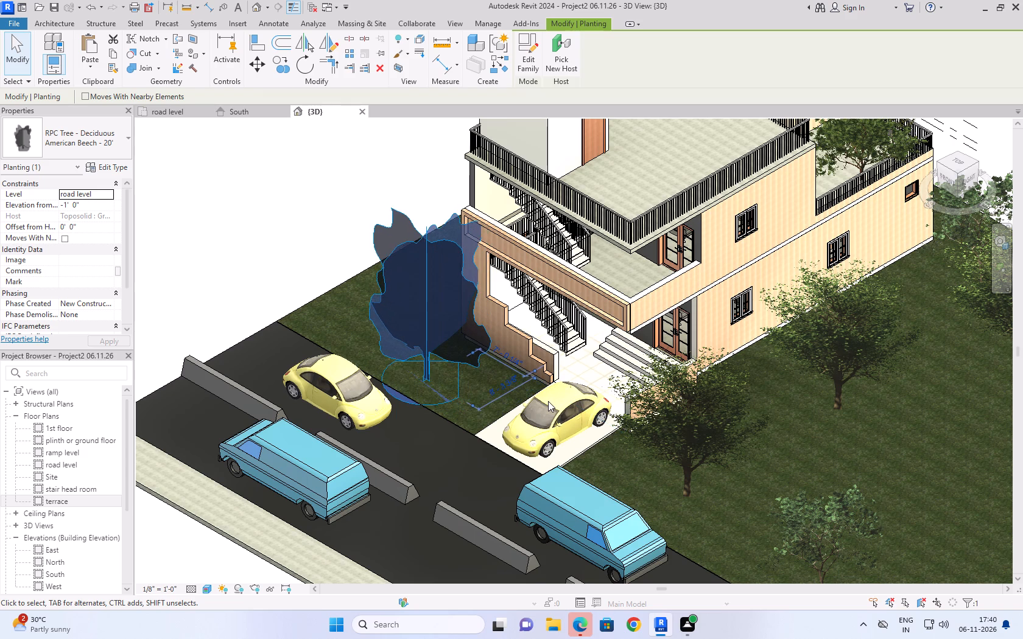
pyautogui.press('Left')
pyautogui.press('Left')
pyautogui.press('Left')
pyautogui.press('Down')
pyautogui.press('Down')
pyautogui.press('Down')
pyautogui.press('Down')
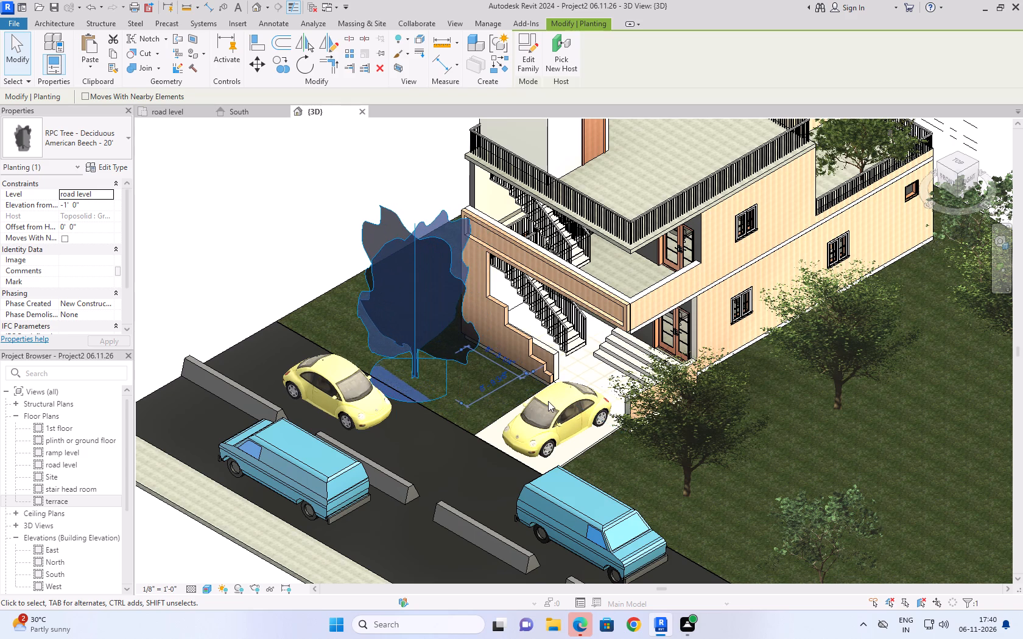
pyautogui.press('Down')
pyautogui.press('Left')
pyautogui.press('Left')
pyautogui.press('Left')
pyautogui.press('Left')
pyautogui.press('Left')
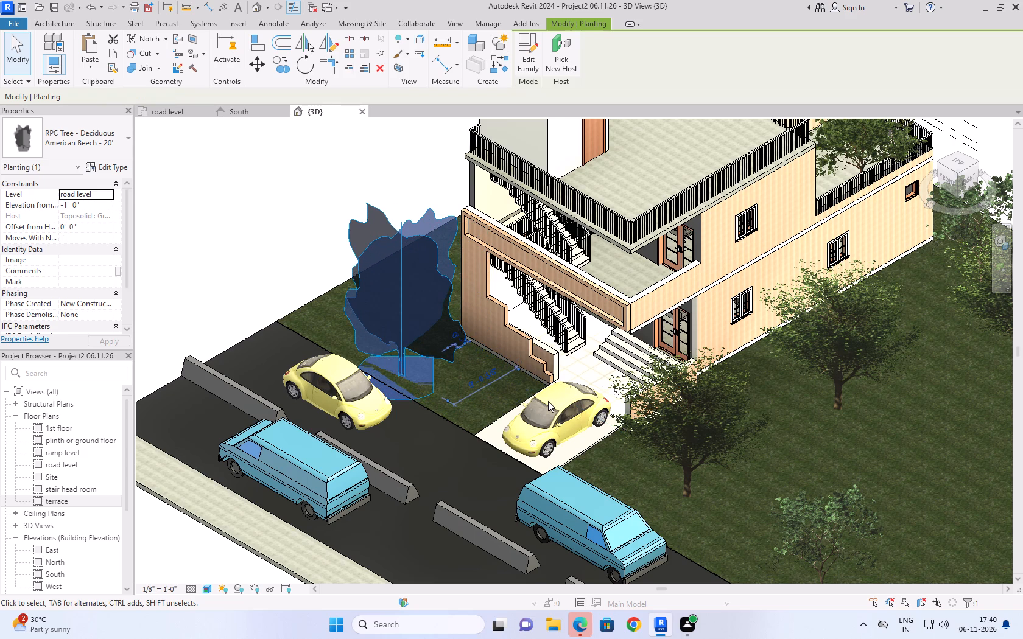
pyautogui.press('Left')
pyautogui.press('Left')
pyautogui.press('Left')
pyautogui.press('Left')
pyautogui.press('Left')
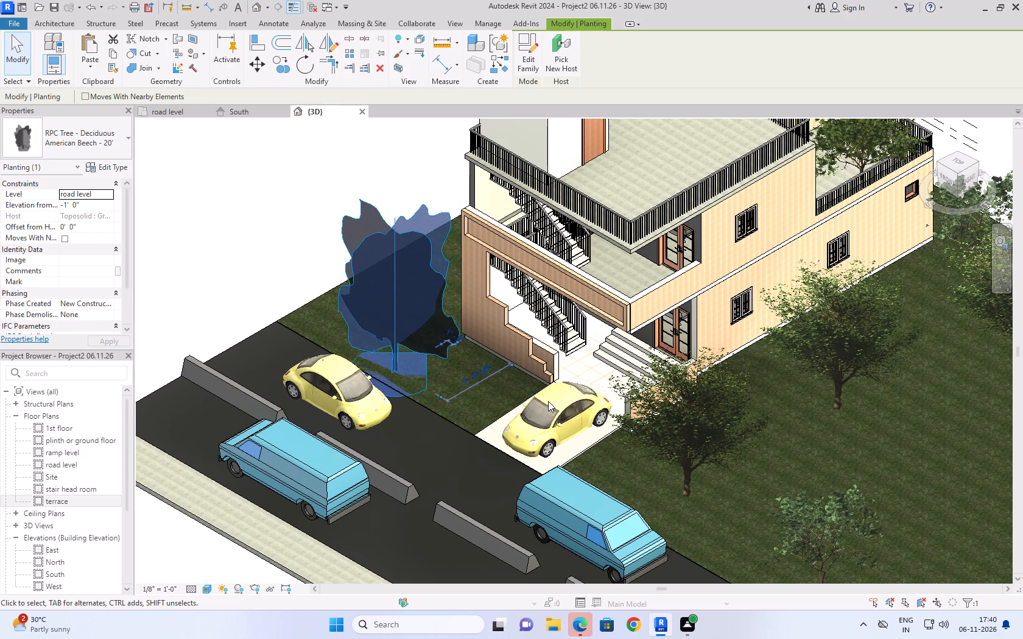
pyautogui.press('Left')
pyautogui.moveTo(262, 252); pyautogui.dragTo(265, 260)
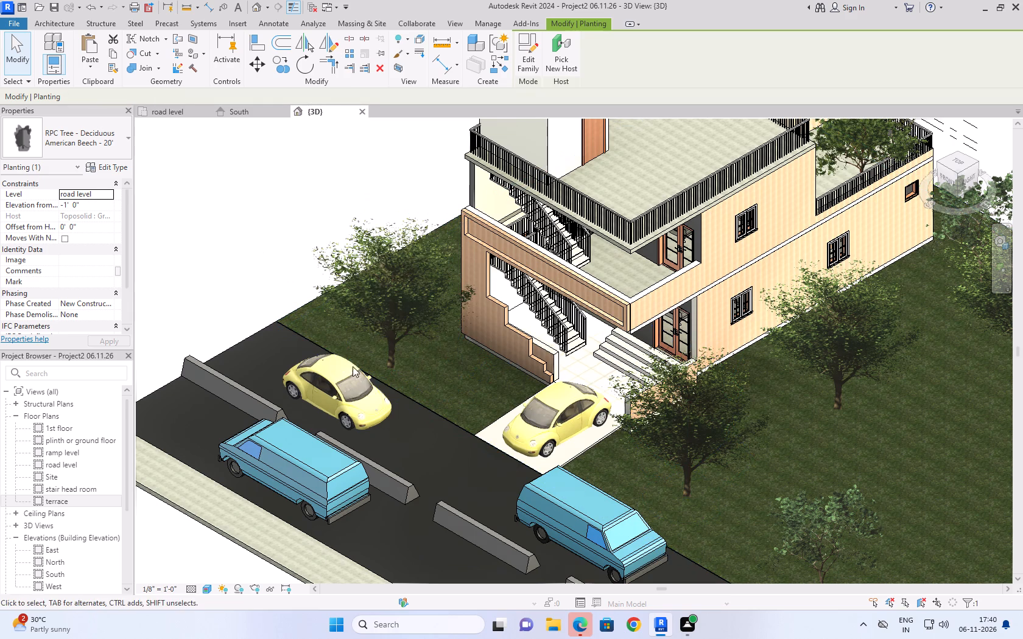
# Save the project.
pyautogui.hotkey('ctrl', 's')
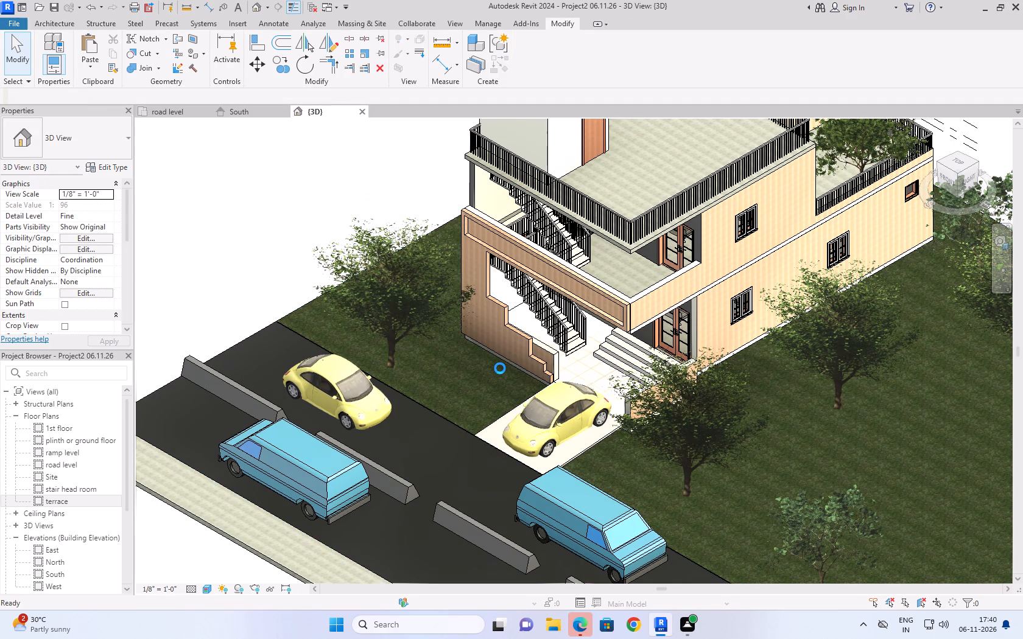
# Examine the moved tree, the other trees and the lawn's edge along the road.
pyautogui.click(388, 285)
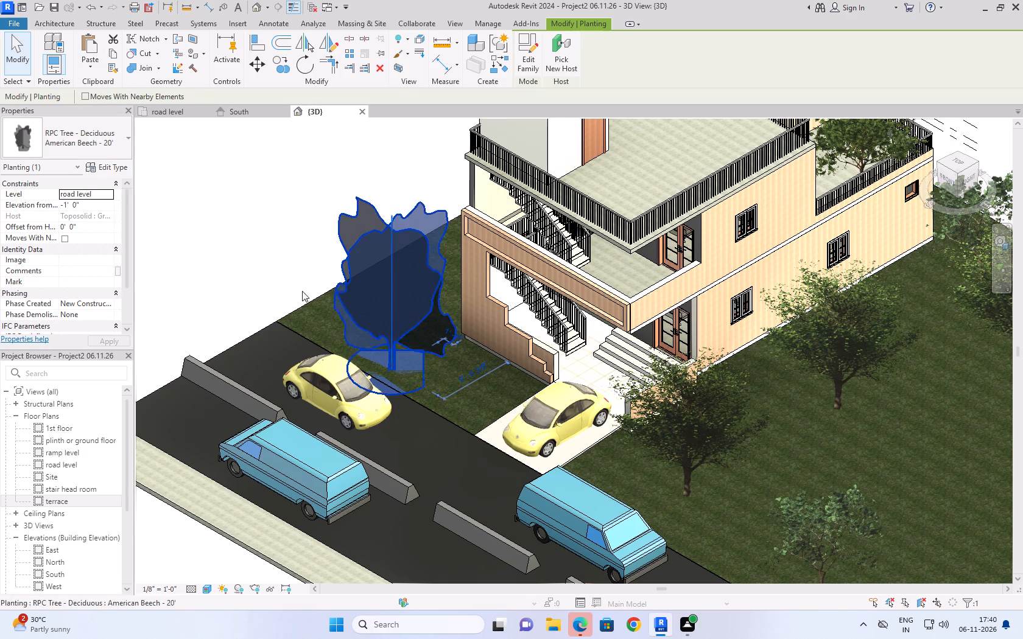
pyautogui.click(280, 239)
pyautogui.scroll(-5, 280, 239)
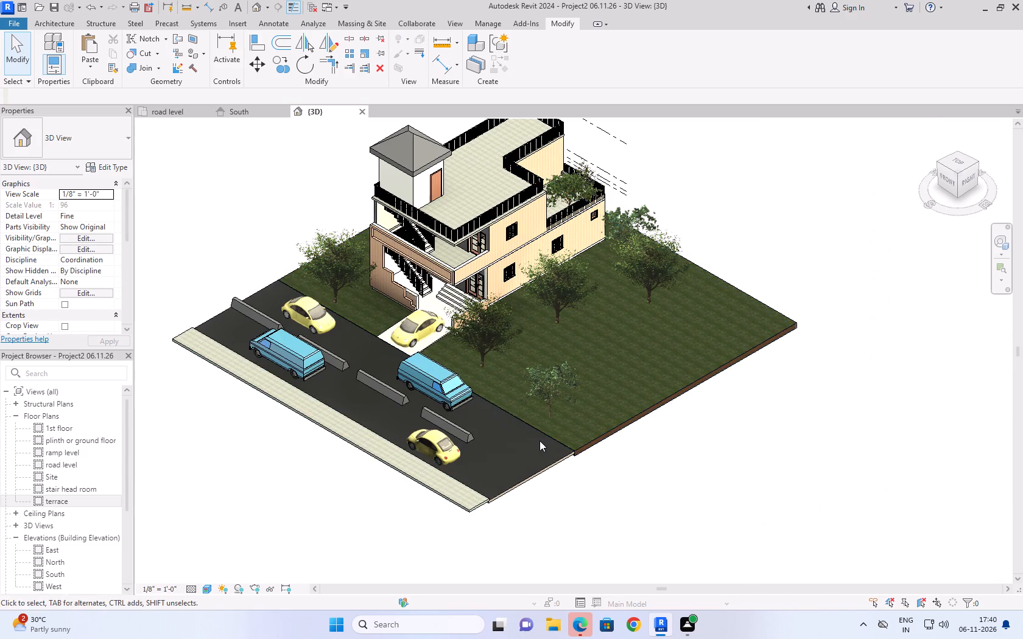
pyautogui.scroll(3, 540, 441)
pyautogui.scroll(3, 429, 363)
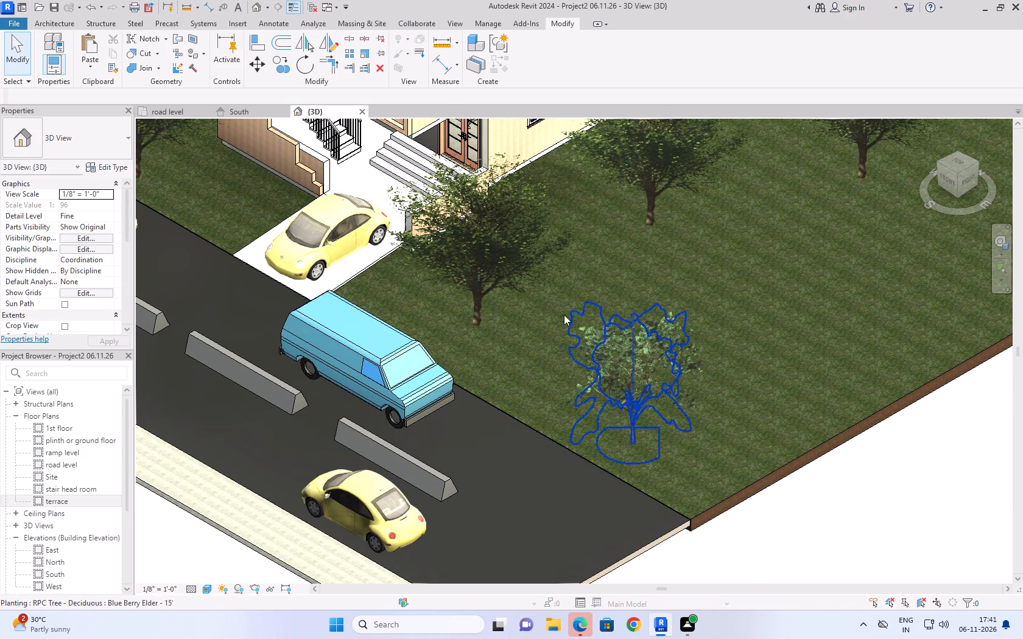
pyautogui.scroll(-2, 613, 344)
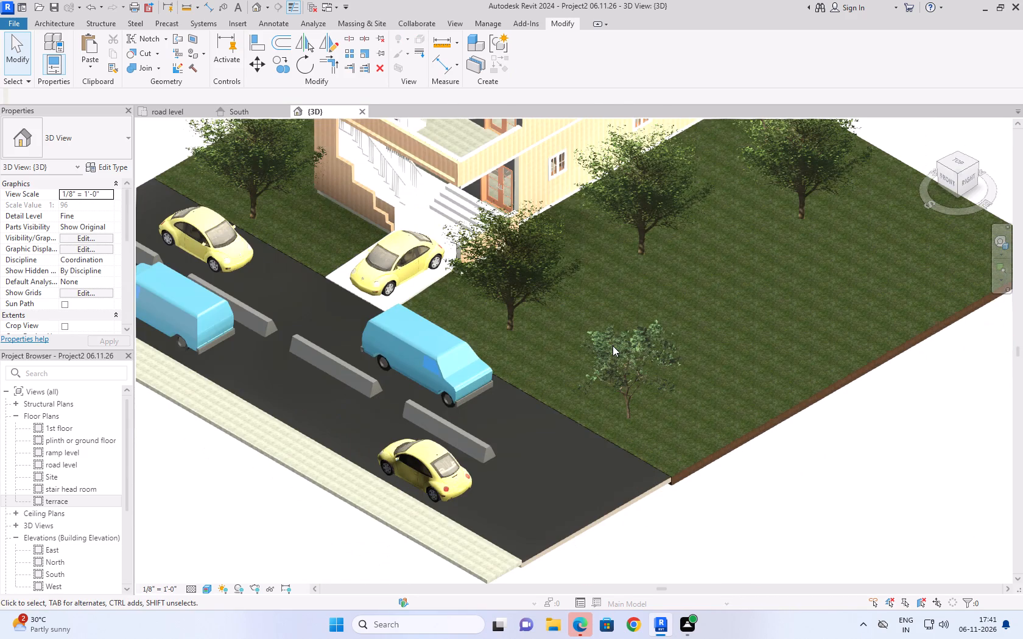
pyautogui.scroll(-2, 613, 346)
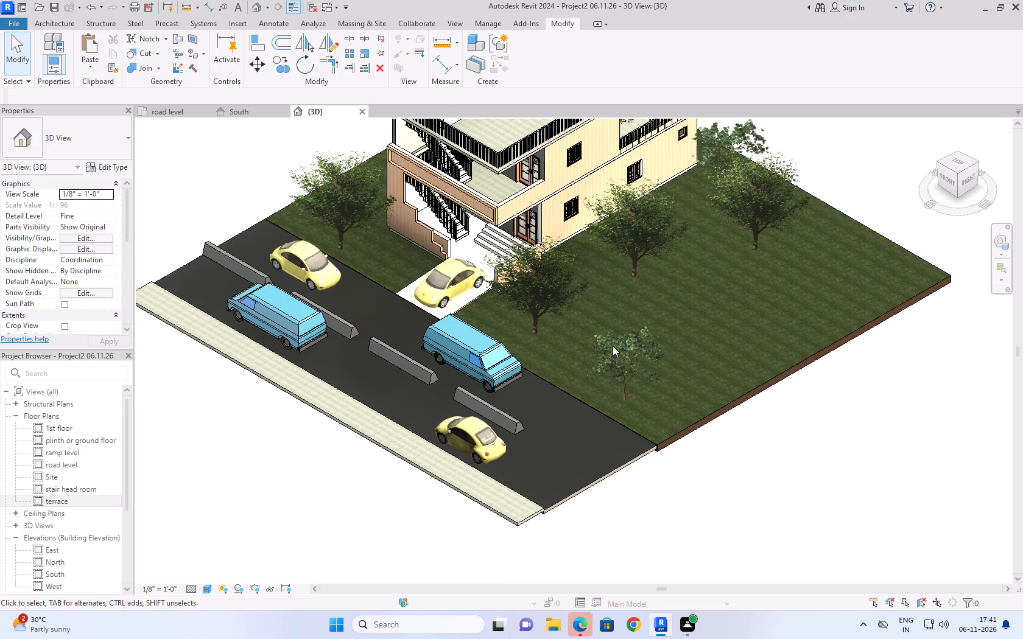
# Mirror a copy of the roadside floor strip to the house side, using an axis drawn along the road's concrete barriers.
pyautogui.click(529, 502)
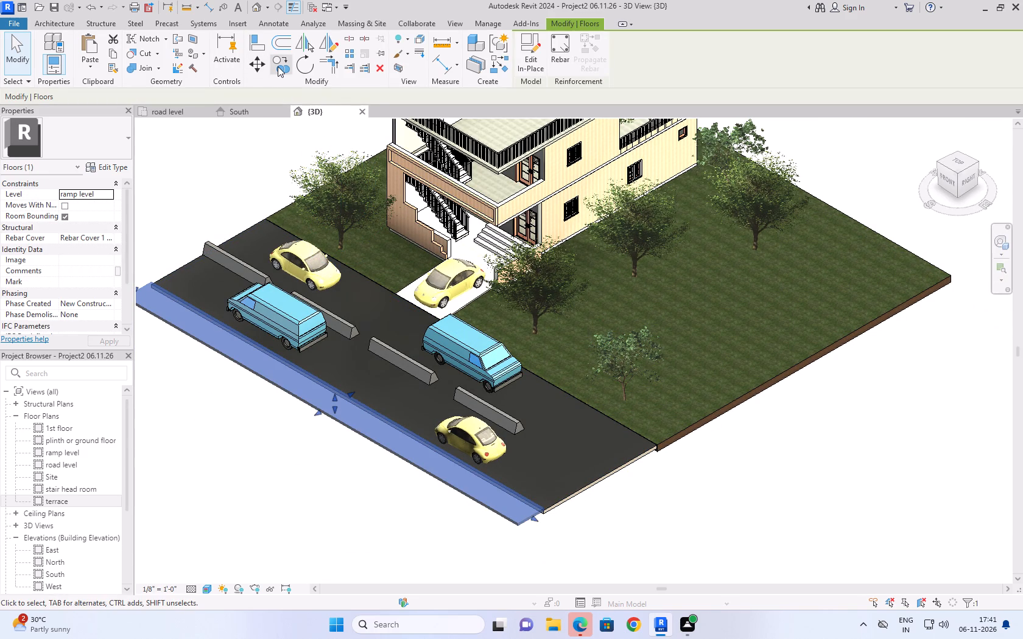
pyautogui.click(326, 50)
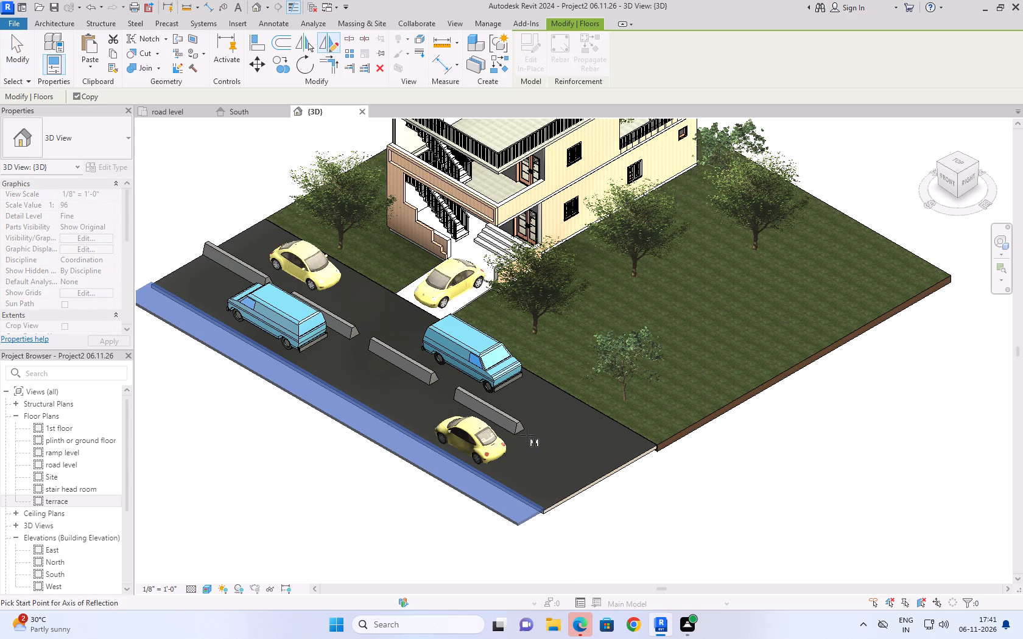
pyautogui.moveTo(527, 435); pyautogui.dragTo(595, 473)
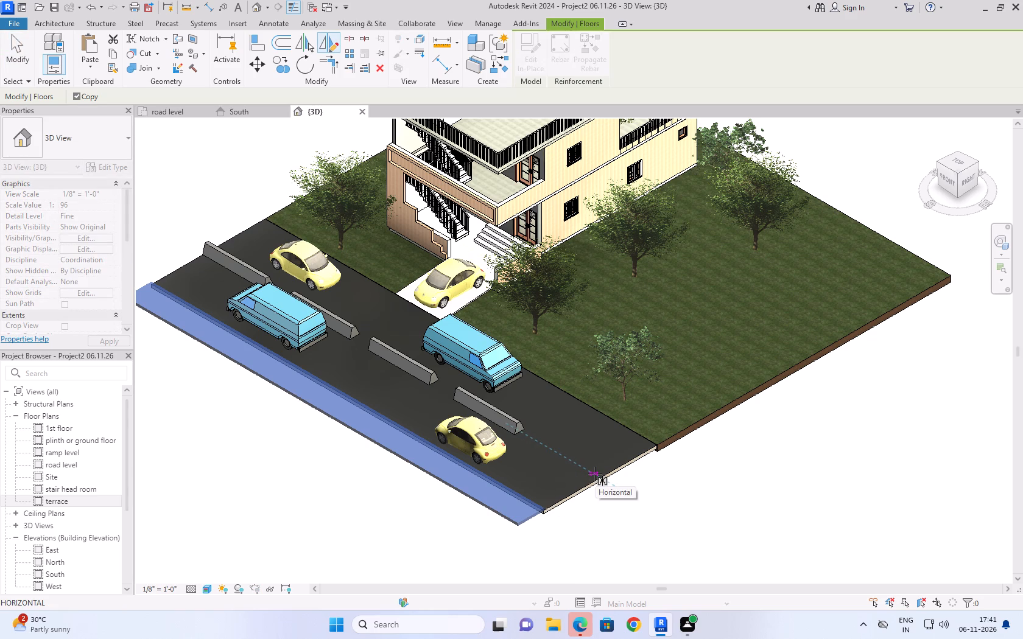
pyautogui.click(595, 473)
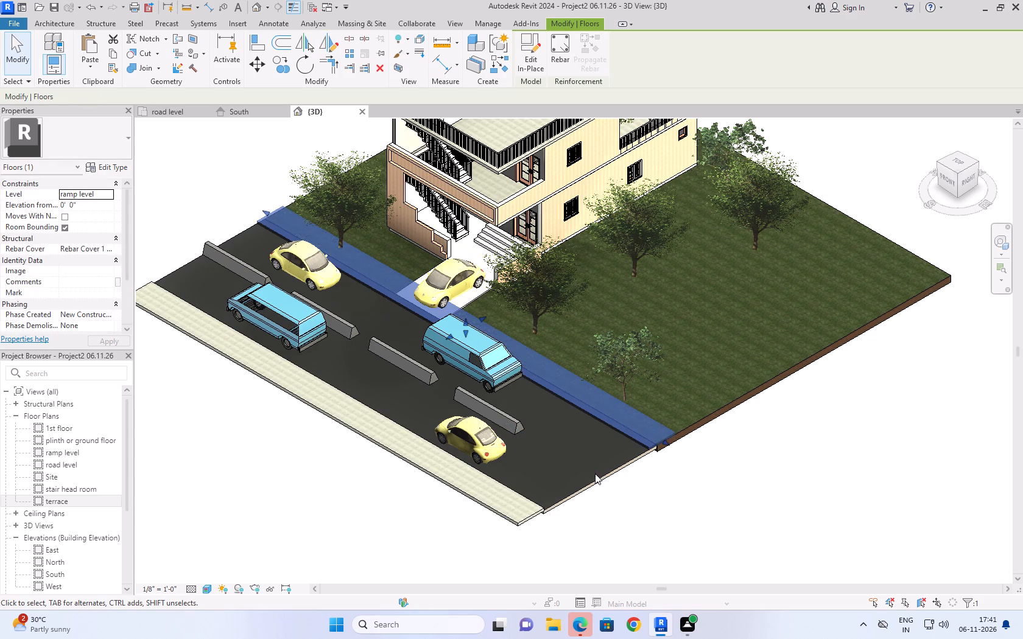
pyautogui.click(666, 548)
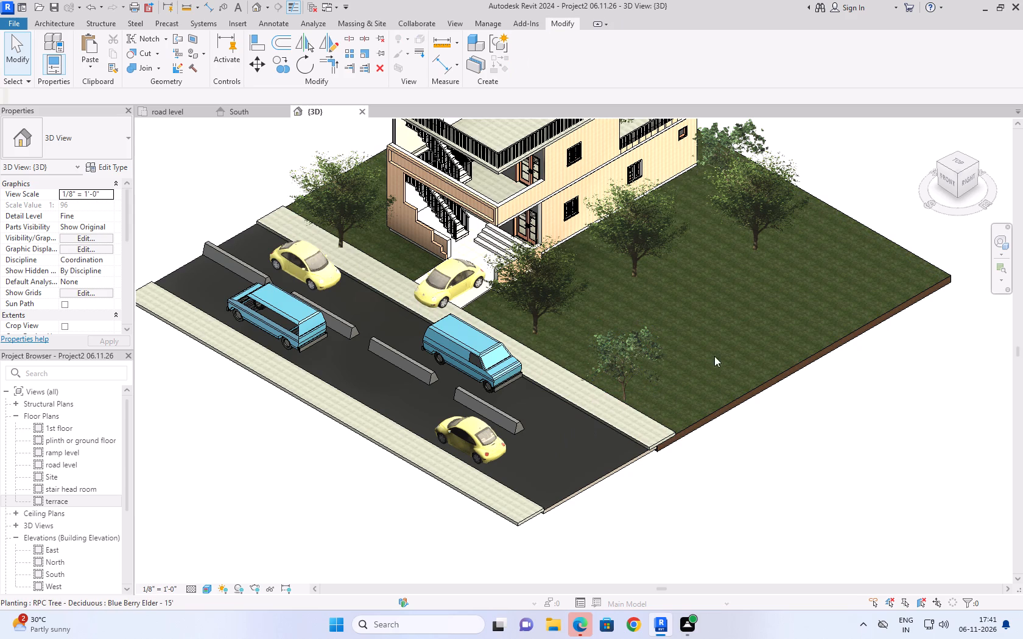
# In the right-side 3D view, shift the concrete road toposolid away from the lawn until its edge meets the mirrored strip's road-side edge.
pyautogui.click(968, 183)
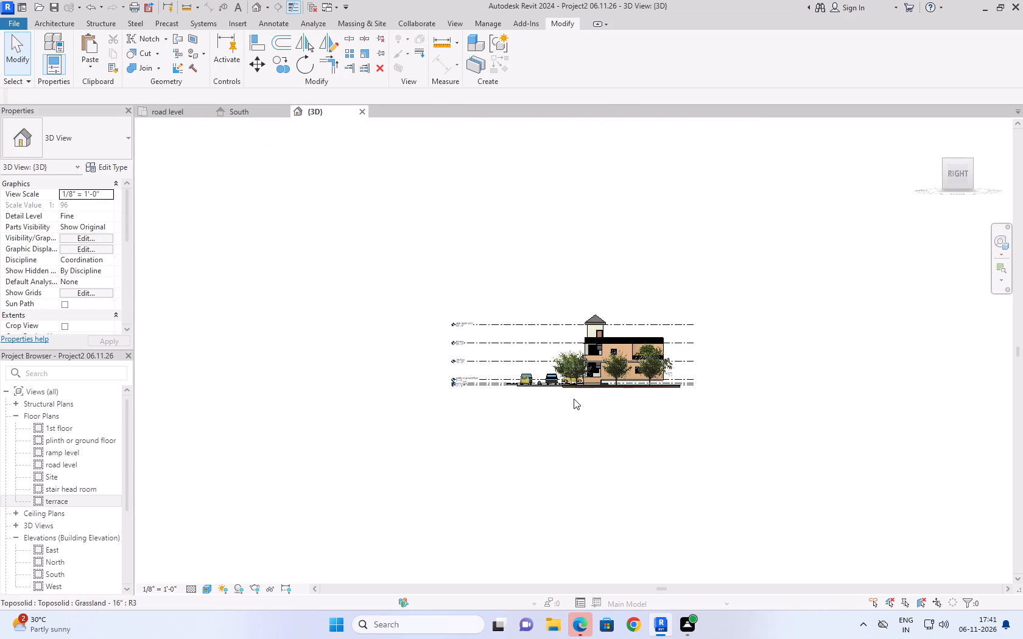
pyautogui.scroll(3, 533, 394)
pyautogui.scroll(4, 602, 342)
pyautogui.scroll(4, 568, 390)
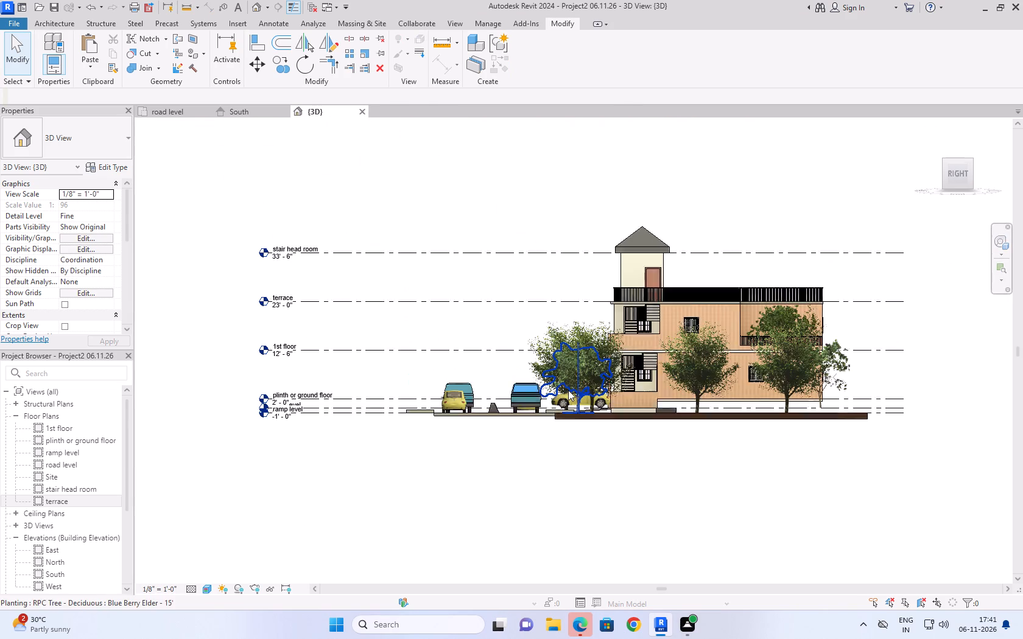
pyautogui.scroll(3, 404, 444)
pyautogui.scroll(5, 578, 480)
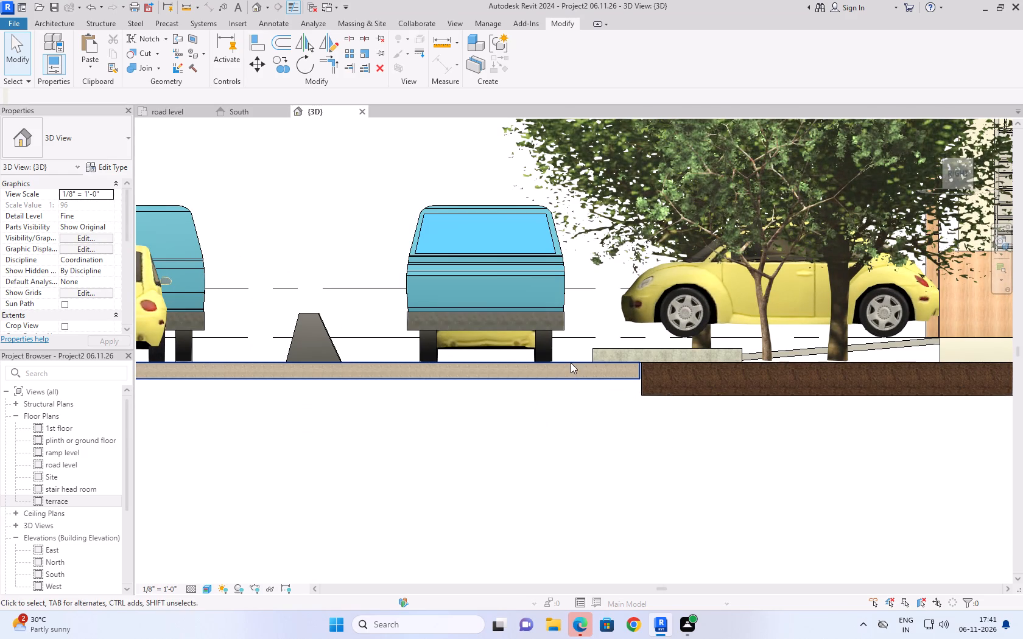
pyautogui.click(571, 363)
pyautogui.press('Left')
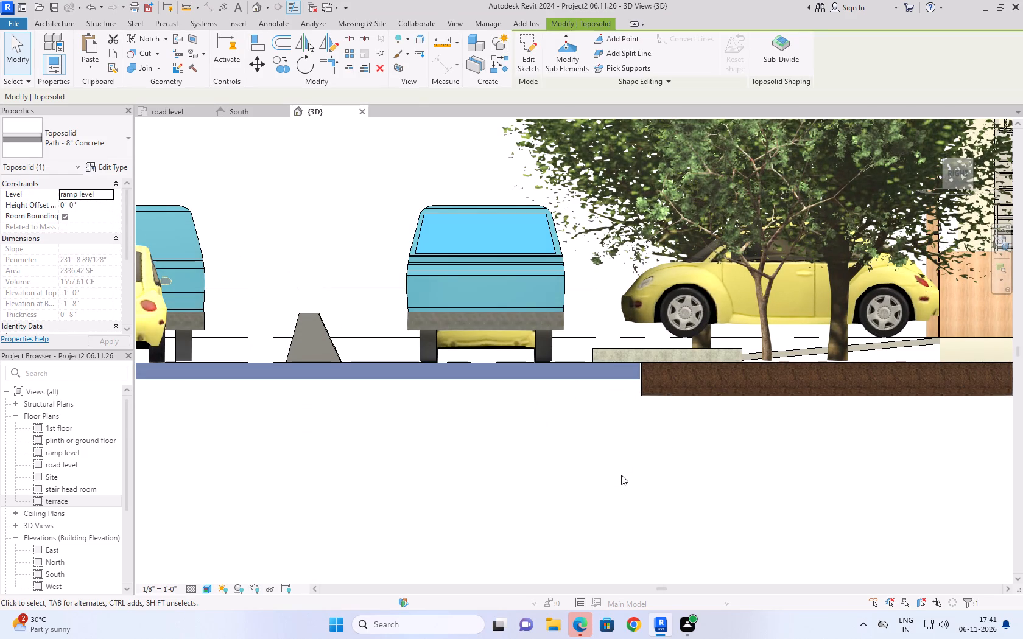
pyautogui.press('Left')
pyautogui.press('Left')
pyautogui.press('Left')
pyautogui.press('Left')
pyautogui.press('Left')
pyautogui.press('Left')
pyautogui.press('Left')
pyautogui.press('Left')
pyautogui.press('Left')
pyautogui.press('Left')
pyautogui.press('Left')
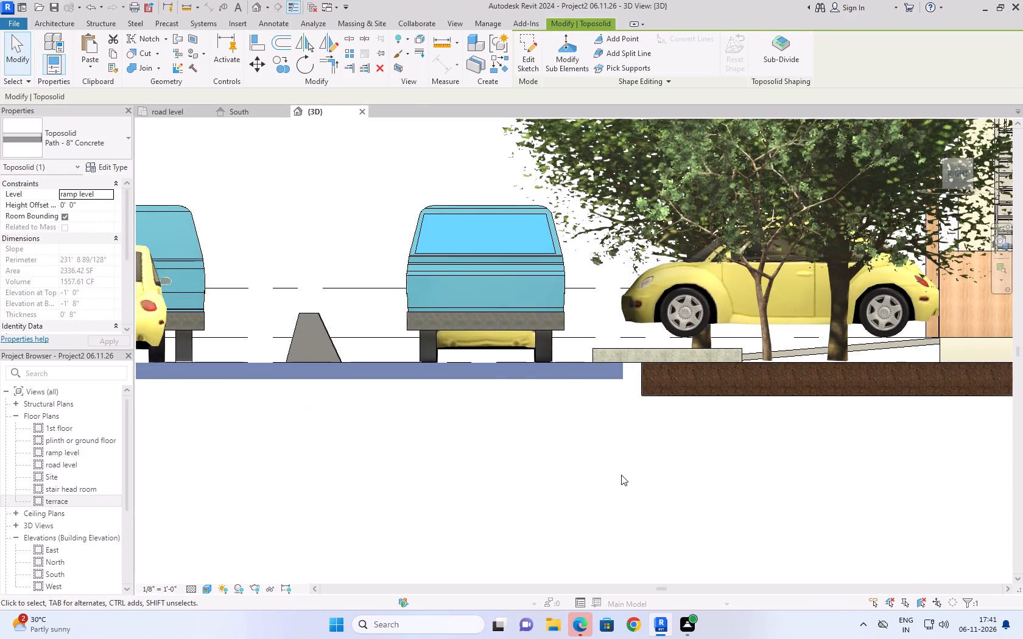
pyautogui.press('Left')
pyautogui.press('Left')
pyautogui.press('Left')
pyautogui.press('Left')
pyautogui.press('Left')
pyautogui.press('Left')
pyautogui.press('Left')
pyautogui.press('Left')
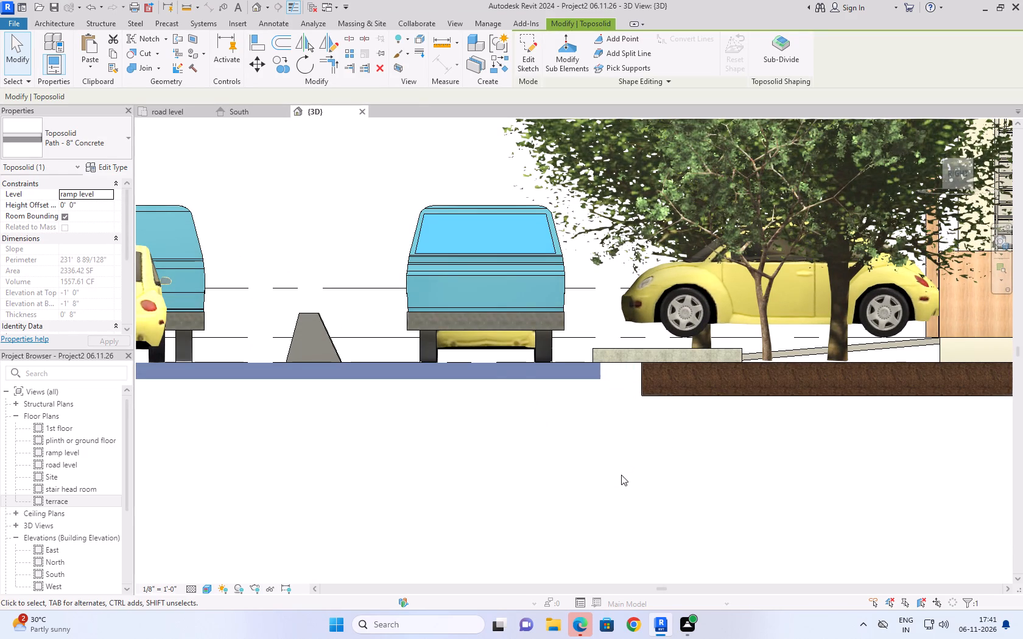
pyautogui.press('Left')
pyautogui.press('Left')
# Shift the outer floor strip away from the house until it sits flush against the road's outer edge.
pyautogui.scroll(-4, 621, 475)
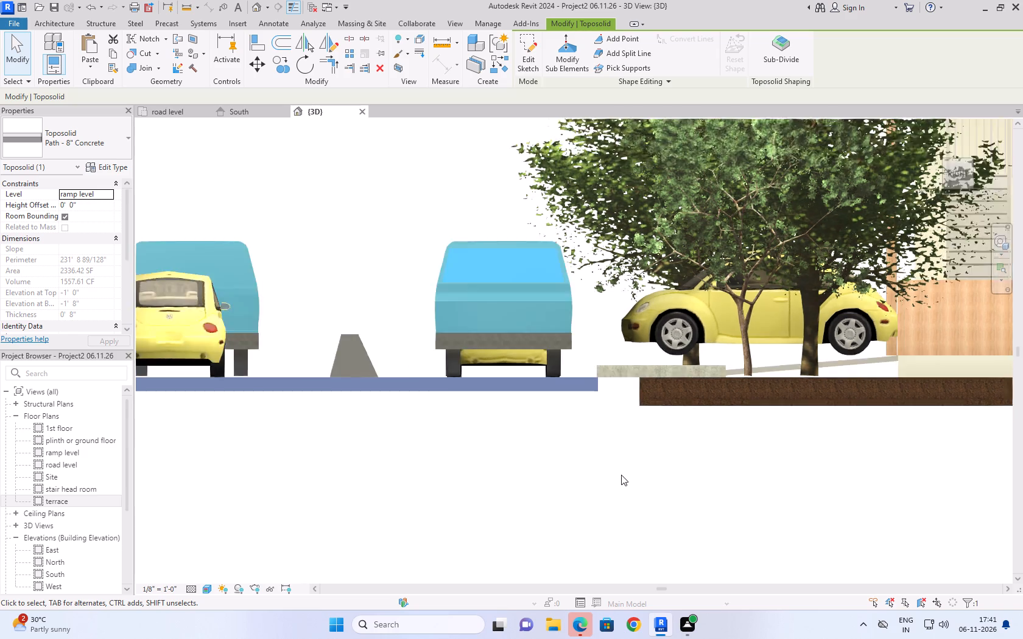
pyautogui.scroll(-2, 622, 477)
pyautogui.click(291, 427)
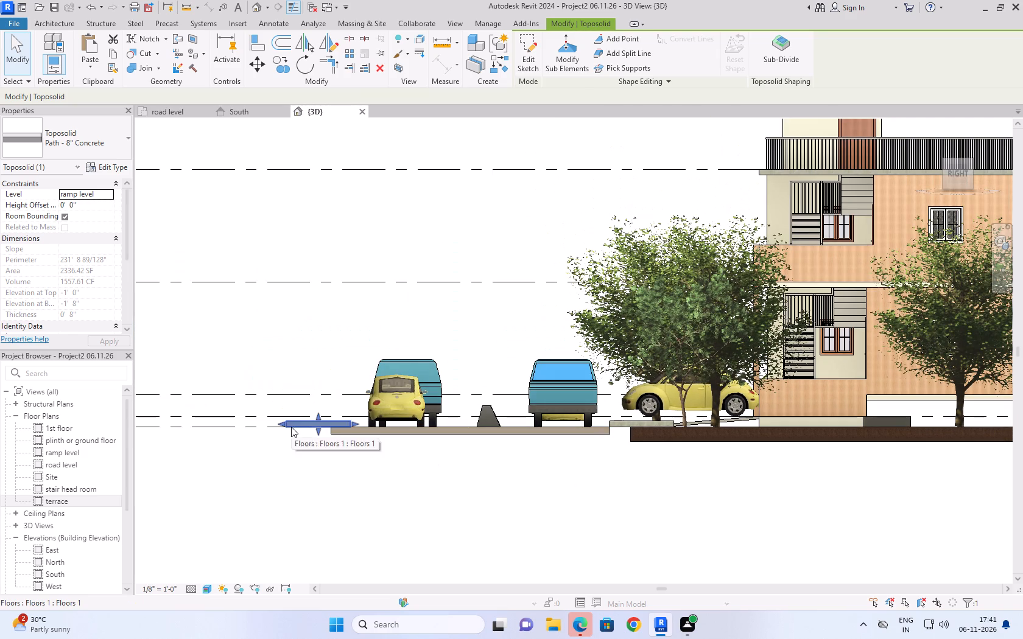
pyautogui.press('Left')
pyautogui.press('Left')
pyautogui.press('Left')
pyautogui.press('Left')
pyautogui.press('Left')
pyautogui.press('Left')
pyautogui.press('Left')
pyautogui.press('Left')
pyautogui.press('Left')
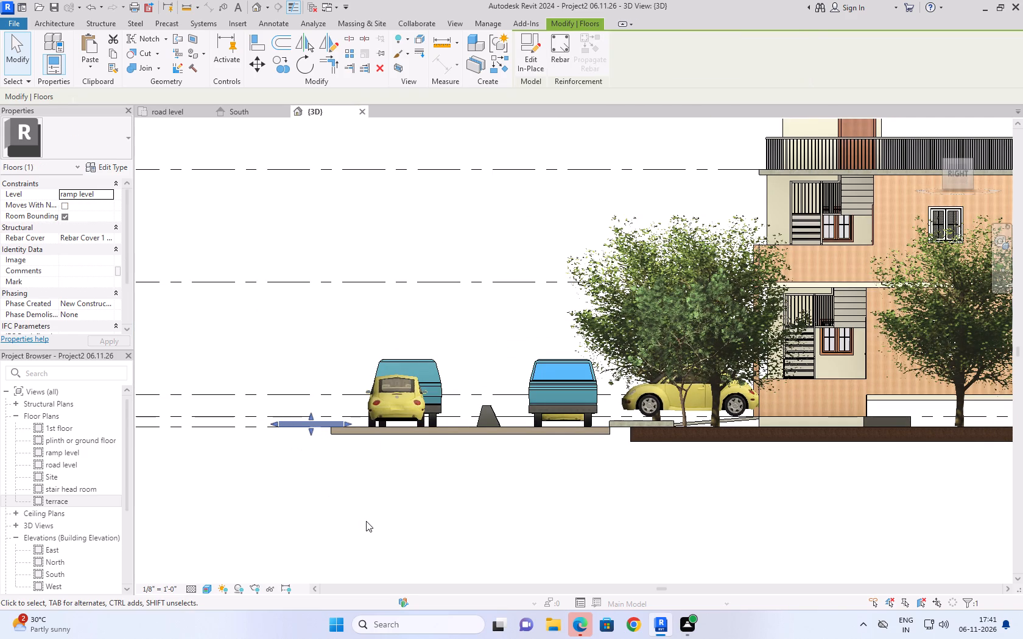
pyautogui.press('Left')
pyautogui.press('Left')
pyautogui.press('Left')
pyautogui.press('Left')
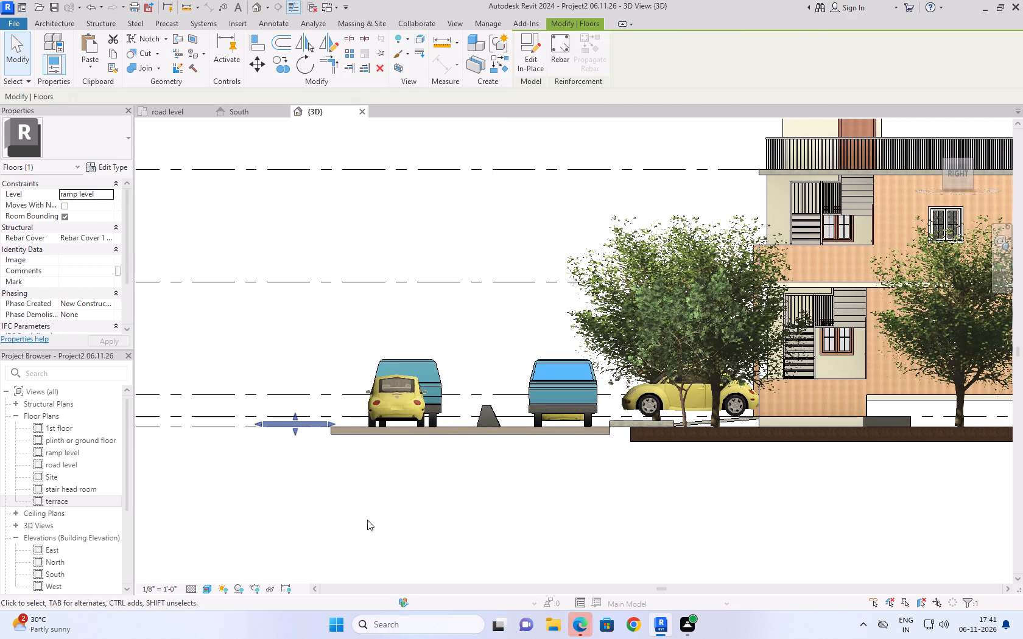
pyautogui.press('Right')
pyautogui.press('Right')
pyautogui.press('Right')
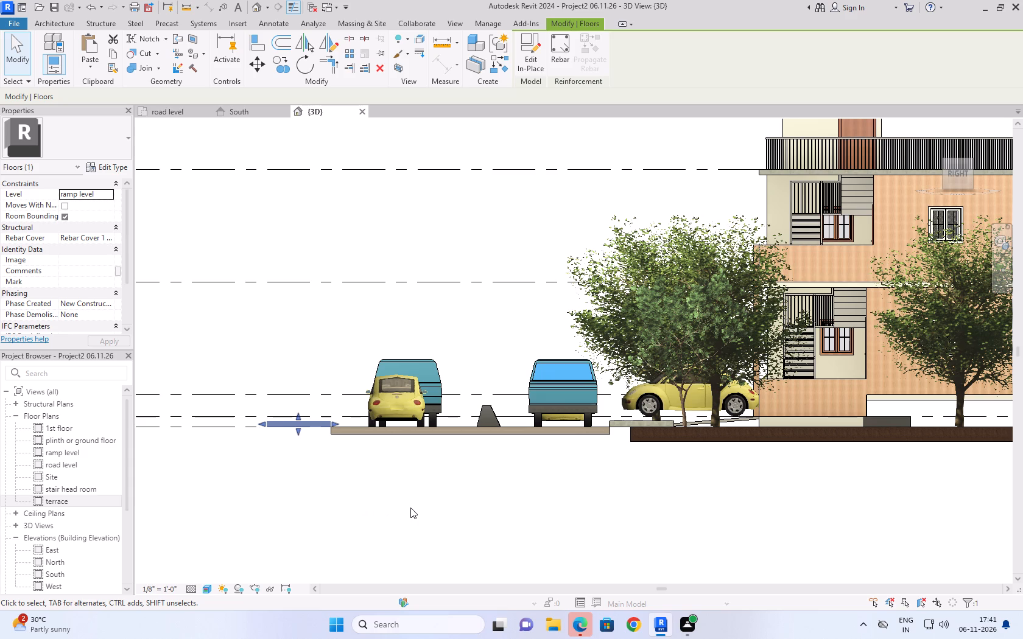
pyautogui.press('Left')
pyautogui.click(410, 508)
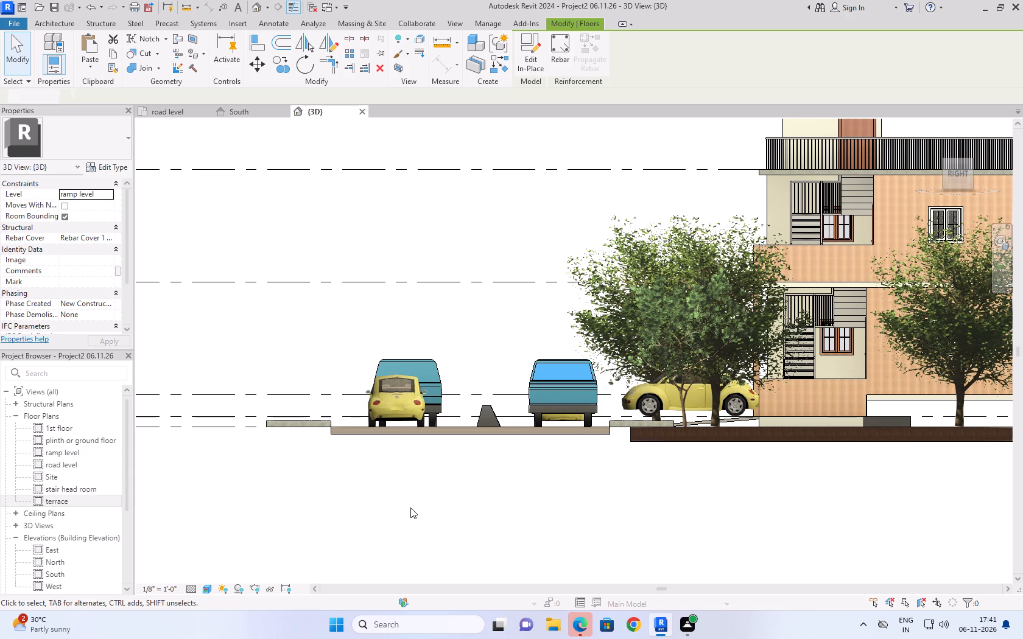
# Examine the strips beside the road in the side view, and return to the home 3D view.
pyautogui.scroll(-3, 539, 518)
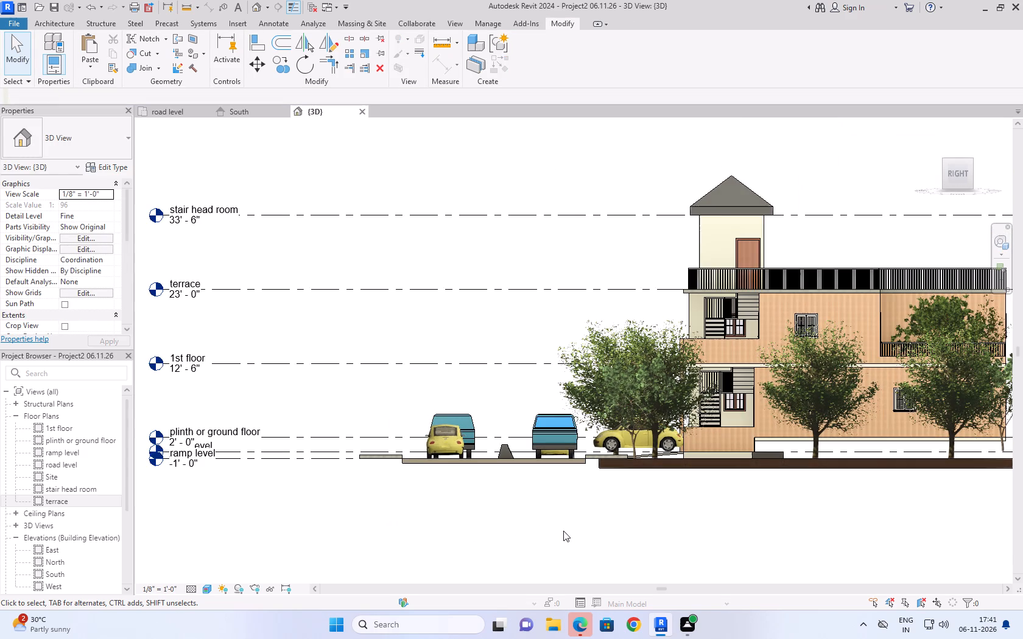
pyautogui.scroll(4, 625, 445)
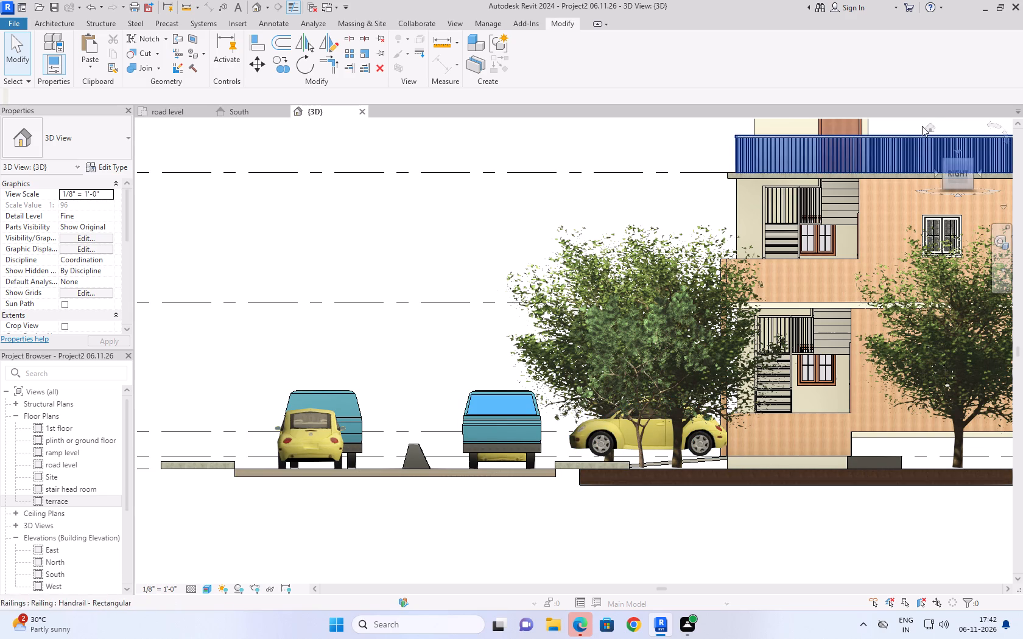
pyautogui.click(929, 124)
pyautogui.scroll(1, 628, 503)
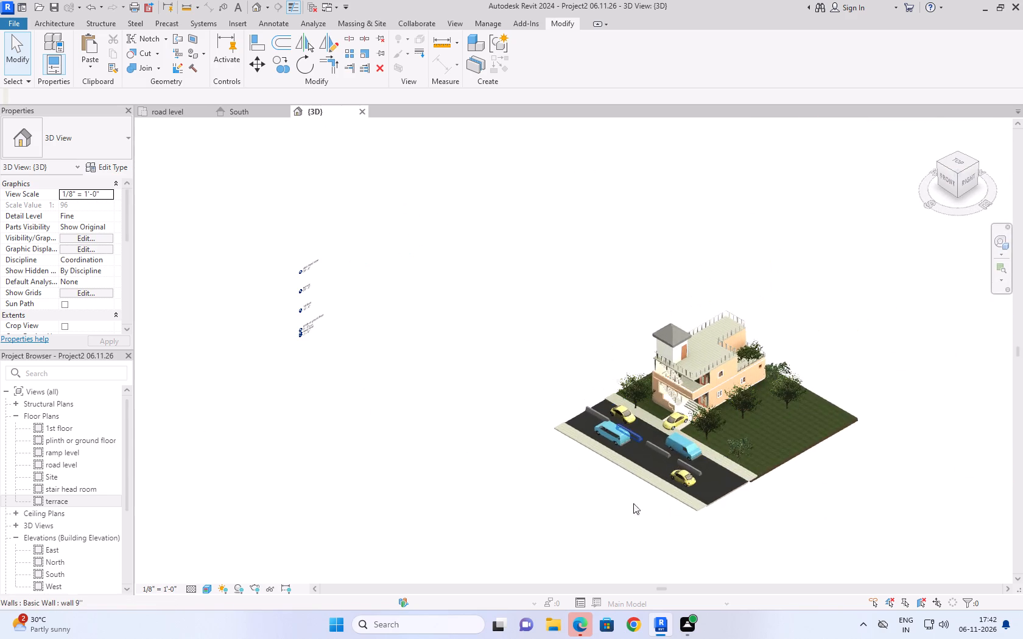
# Examine the vehicles and roadside strips in the 3D view and South elevation.
pyautogui.scroll(3, 633, 503)
pyautogui.scroll(4, 666, 450)
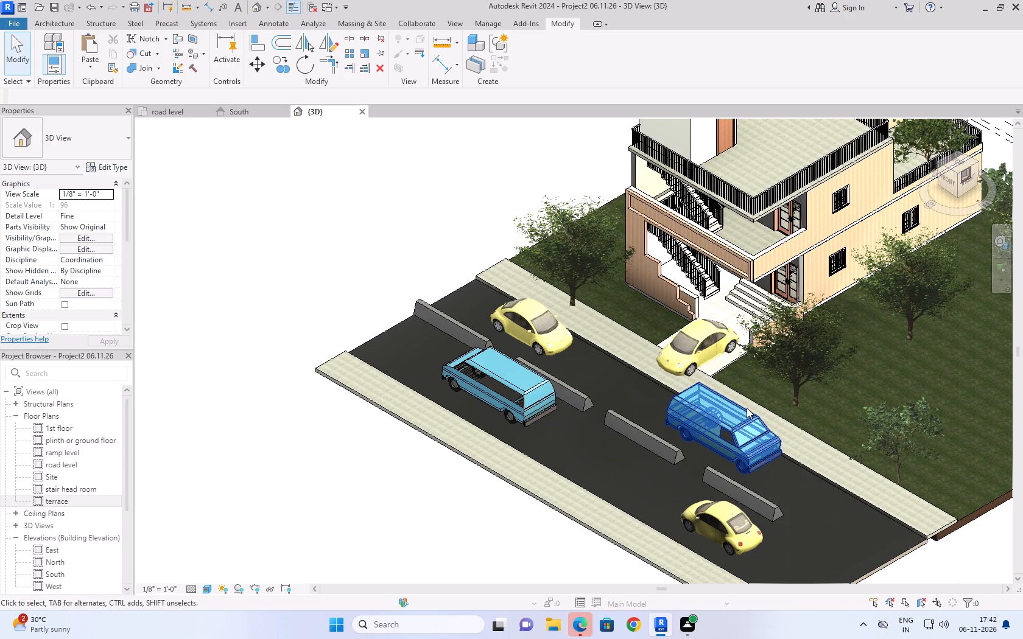
pyautogui.scroll(3, 747, 408)
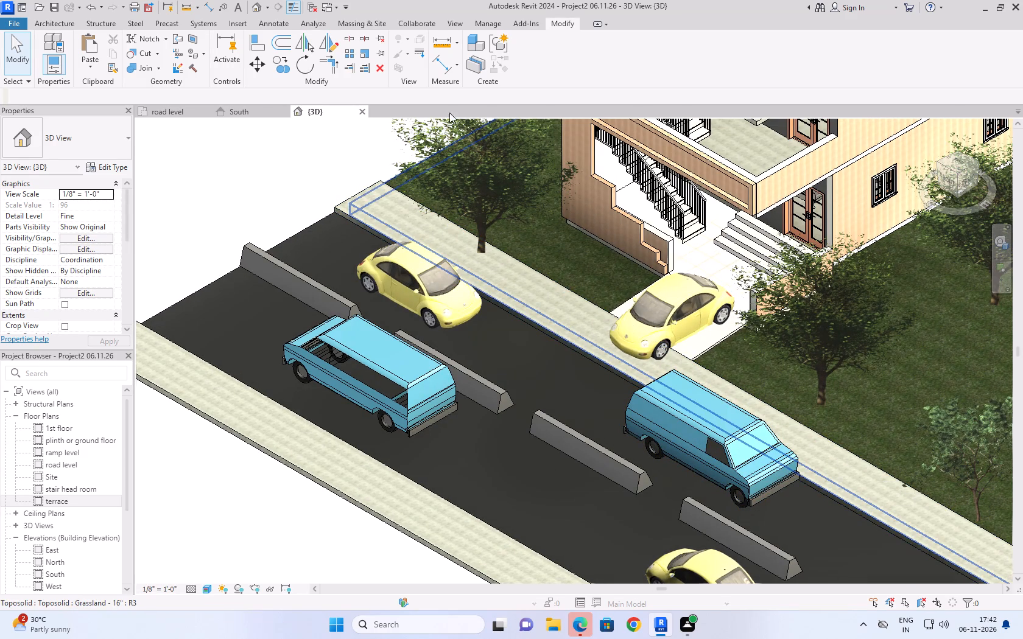
pyautogui.click(256, 115)
pyautogui.scroll(-2, 671, 411)
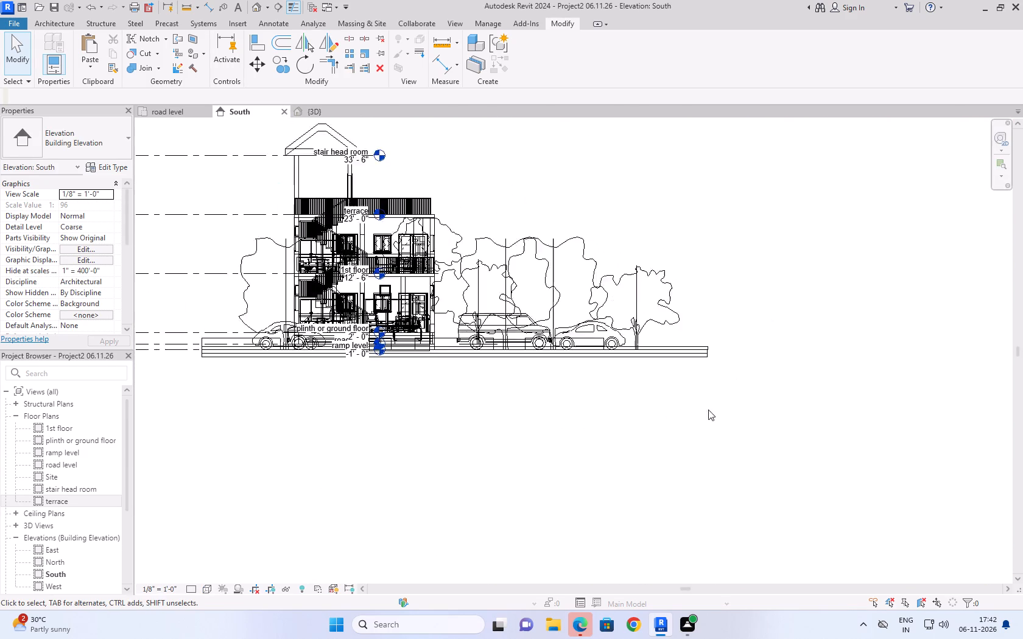
pyautogui.scroll(-1, 708, 410)
pyautogui.scroll(5, 227, 371)
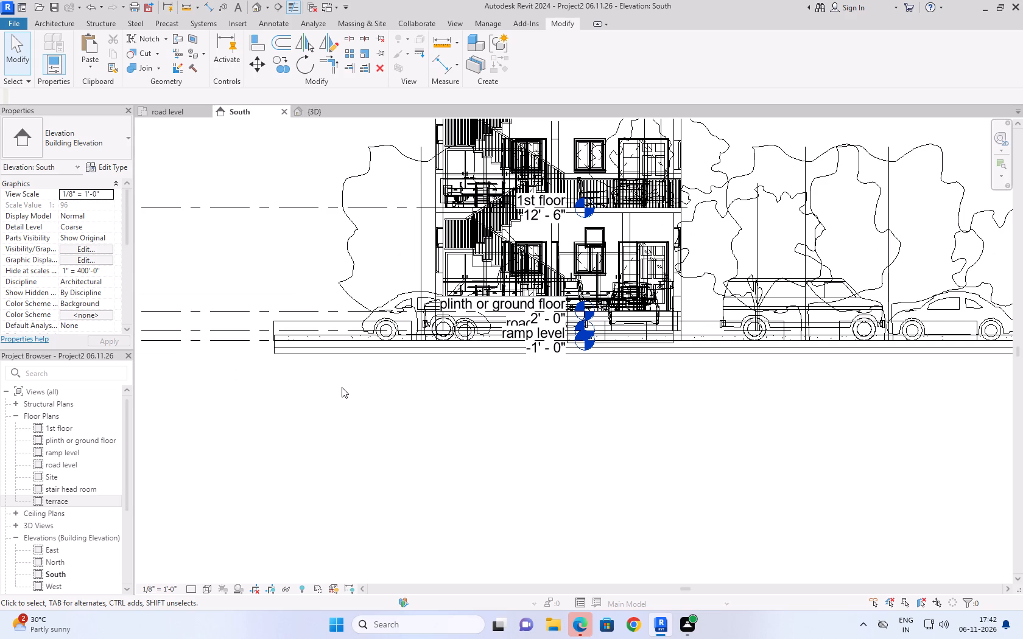
pyautogui.click(353, 111)
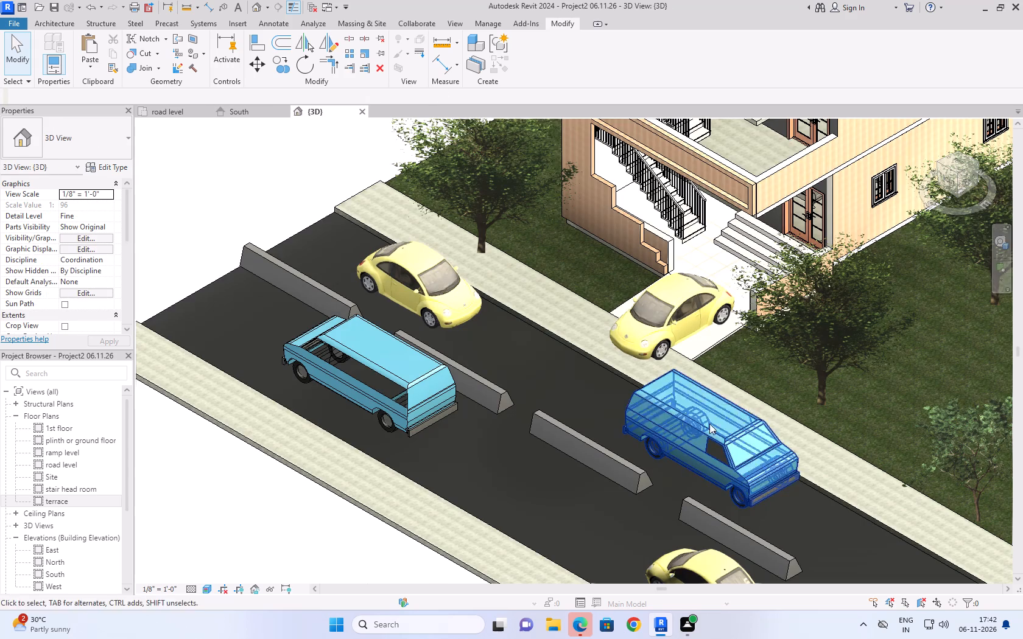
# In the right-side 3D view, set the level of the Beetle parked on the driveway to ramp level.
pyautogui.click(965, 179)
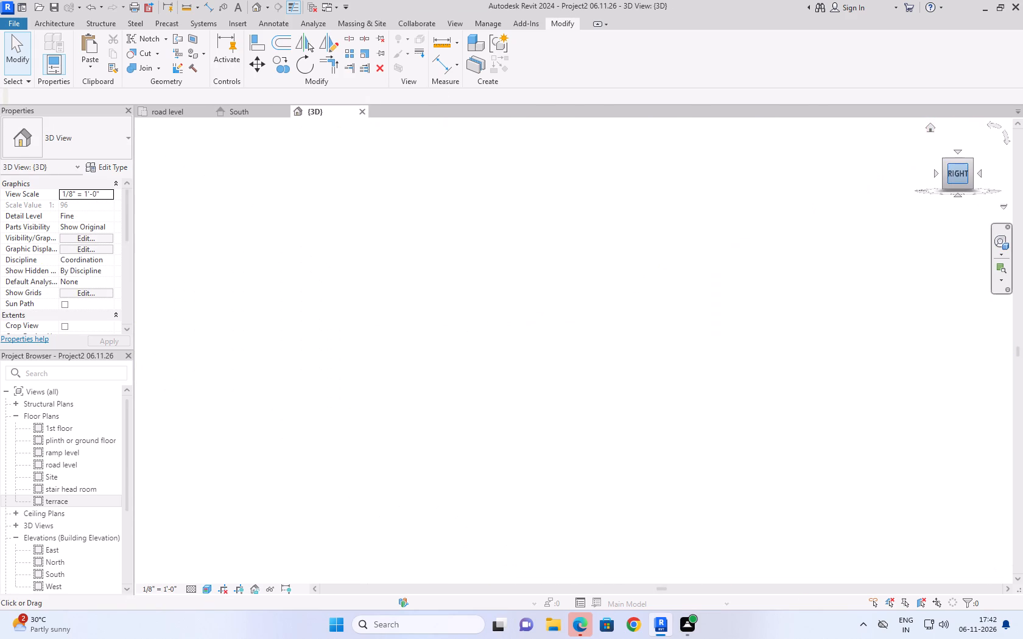
pyautogui.scroll(5, 596, 413)
pyautogui.scroll(4, 524, 340)
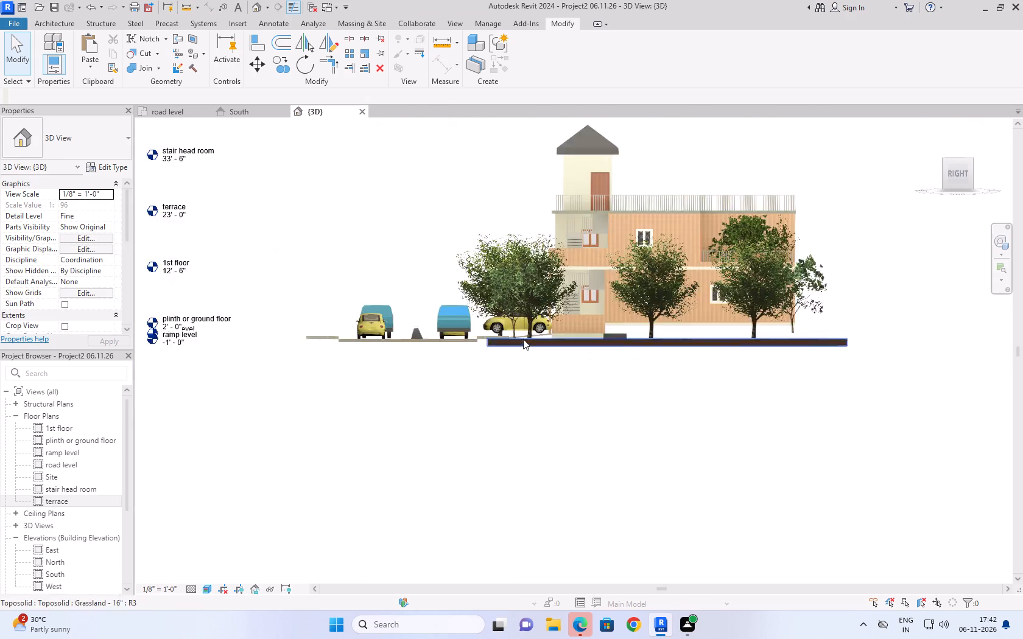
pyautogui.scroll(10, 523, 339)
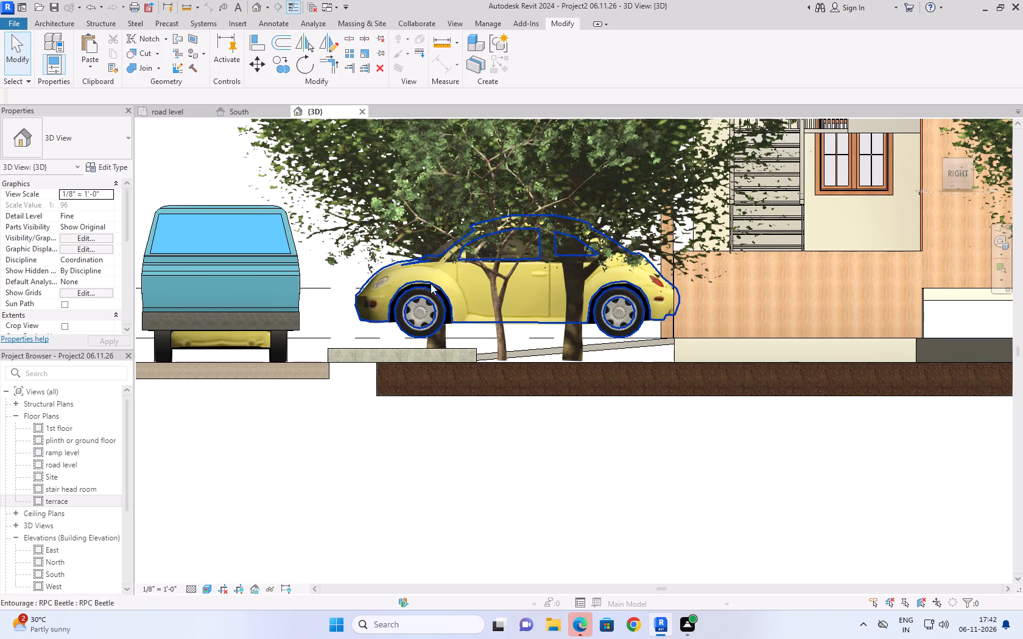
pyautogui.click(384, 300)
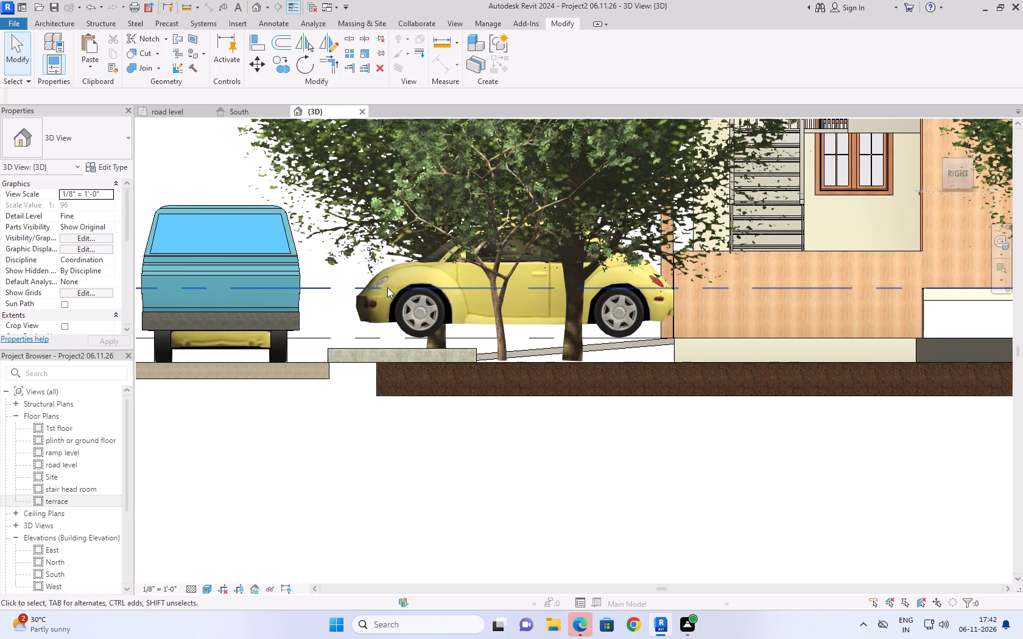
pyautogui.click(547, 322)
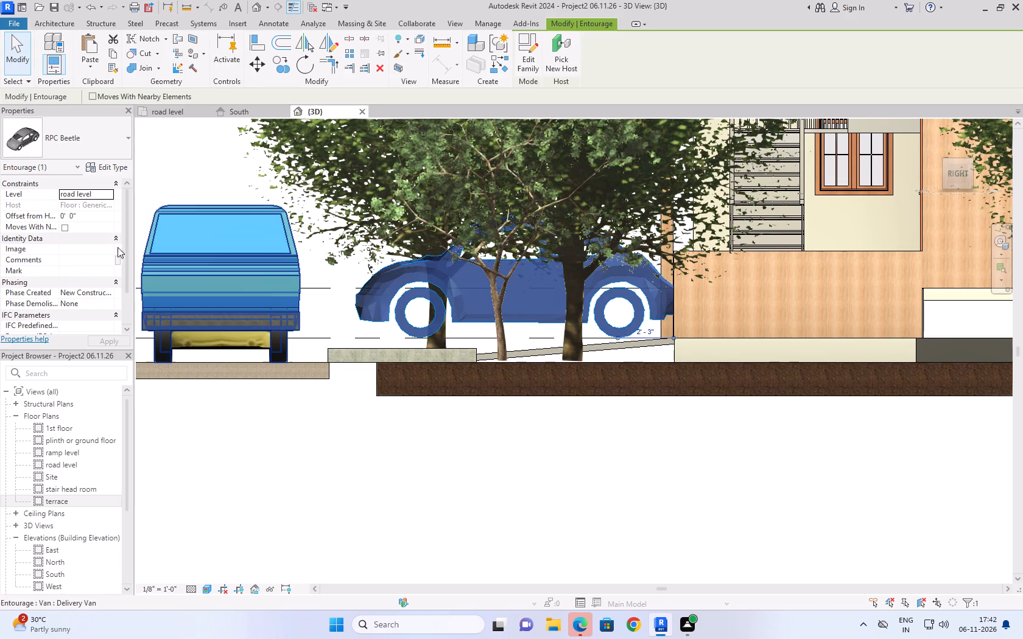
pyautogui.click(109, 197)
pyautogui.click(96, 206)
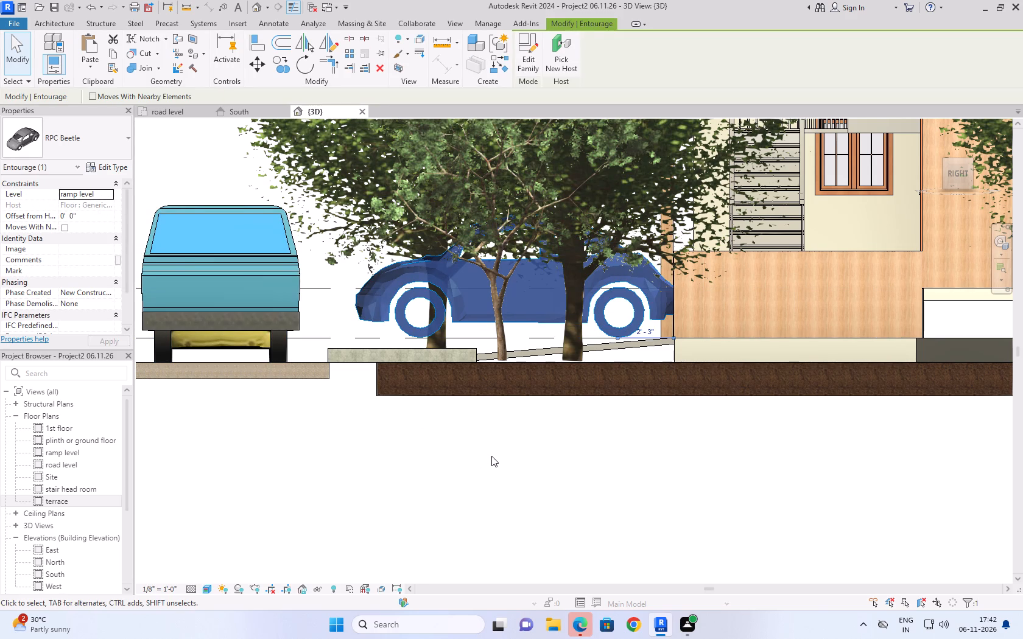
pyautogui.click(371, 464)
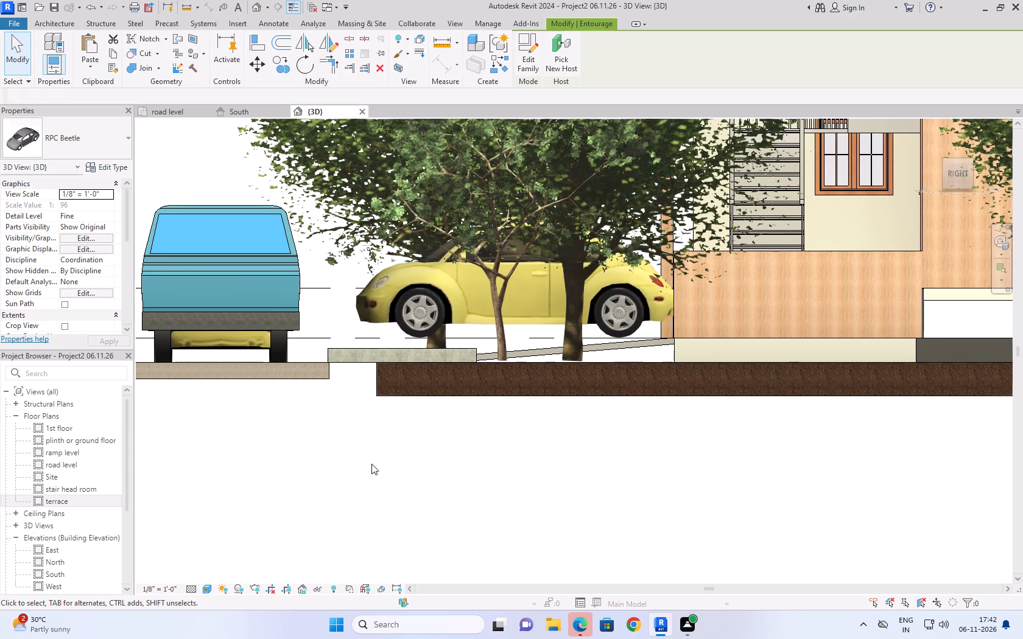
# Check the driveway Beetle's placement in the ramp level plan, side 3D view and South elevation.
pyautogui.click(454, 312)
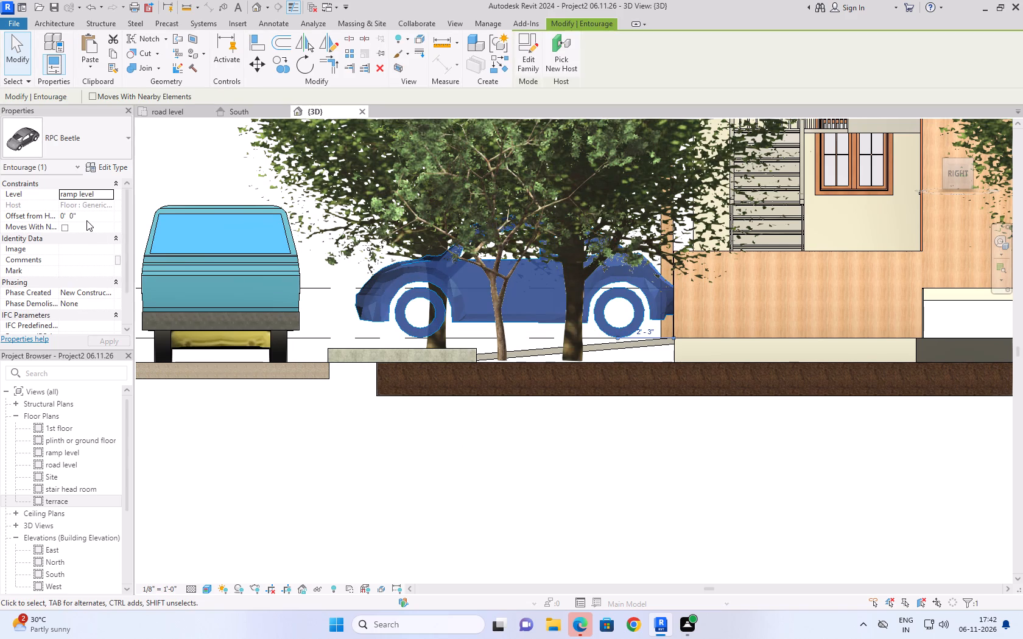
pyautogui.doubleClick(67, 453)
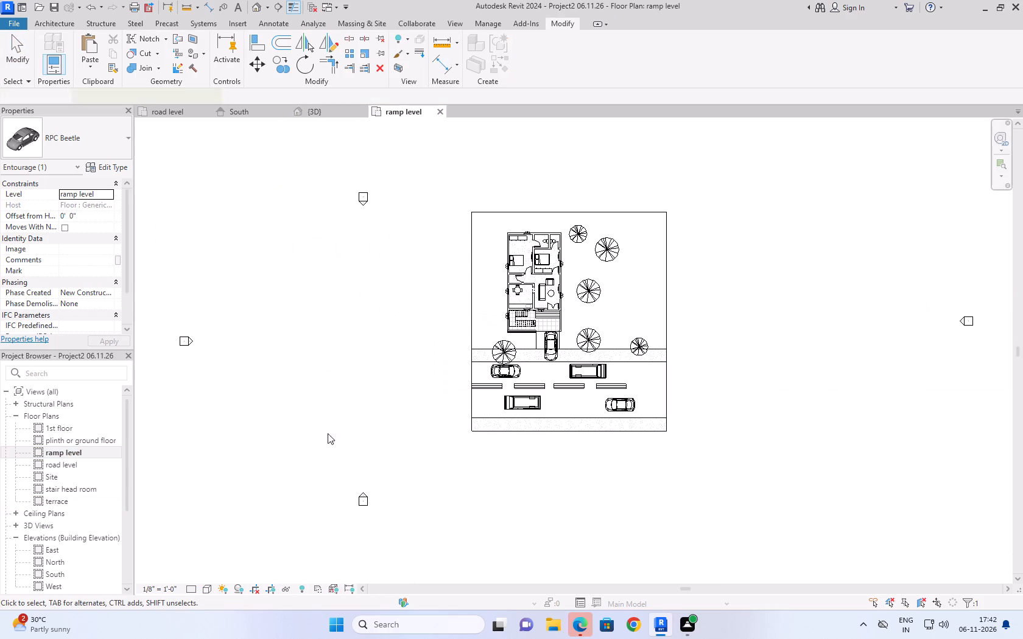
pyautogui.click(17, 47)
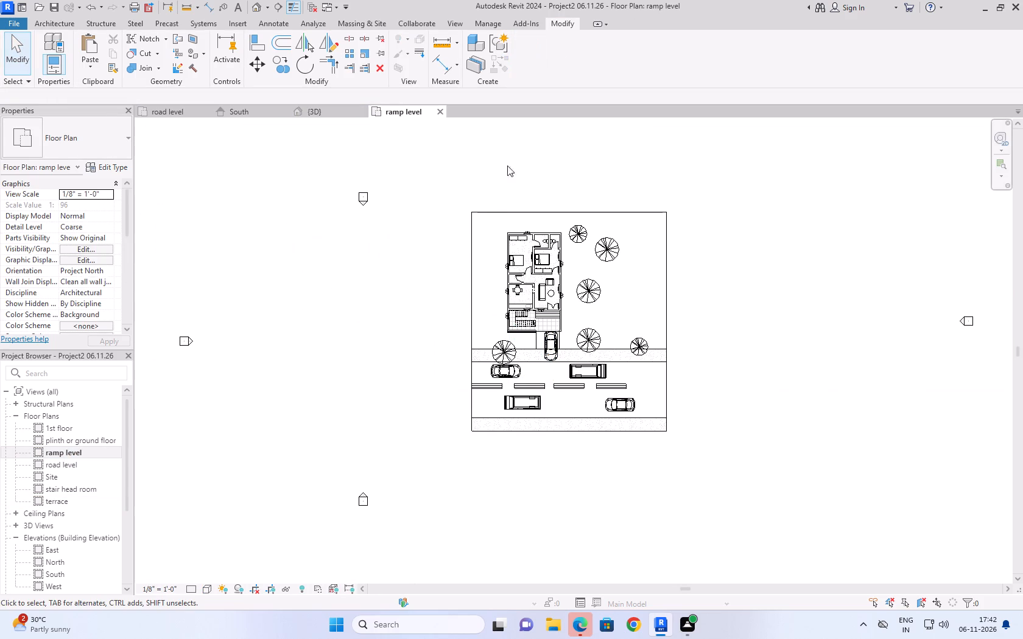
pyautogui.click(336, 112)
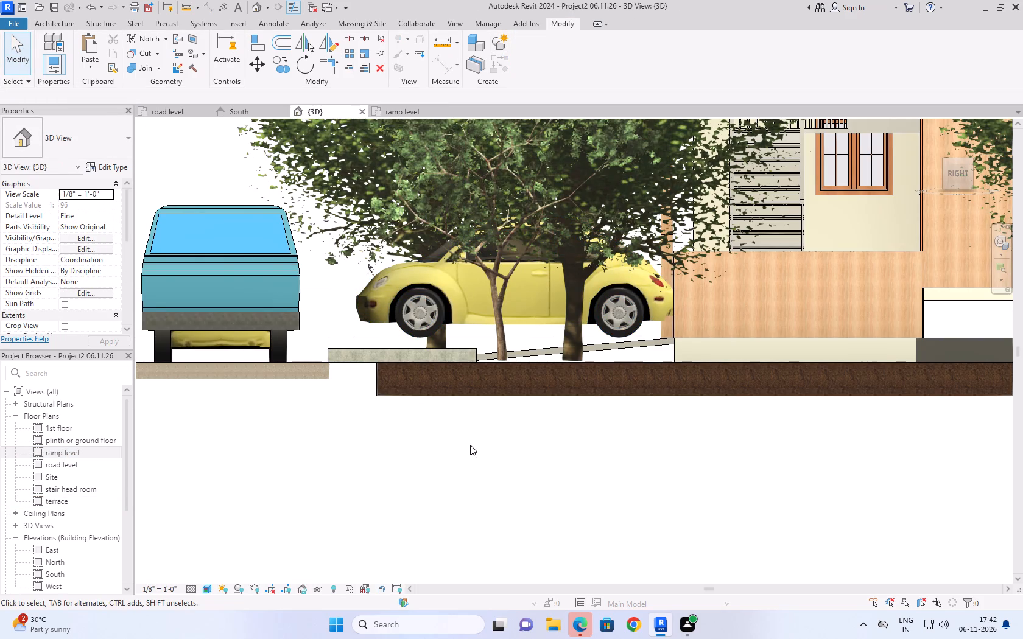
pyautogui.click(474, 436)
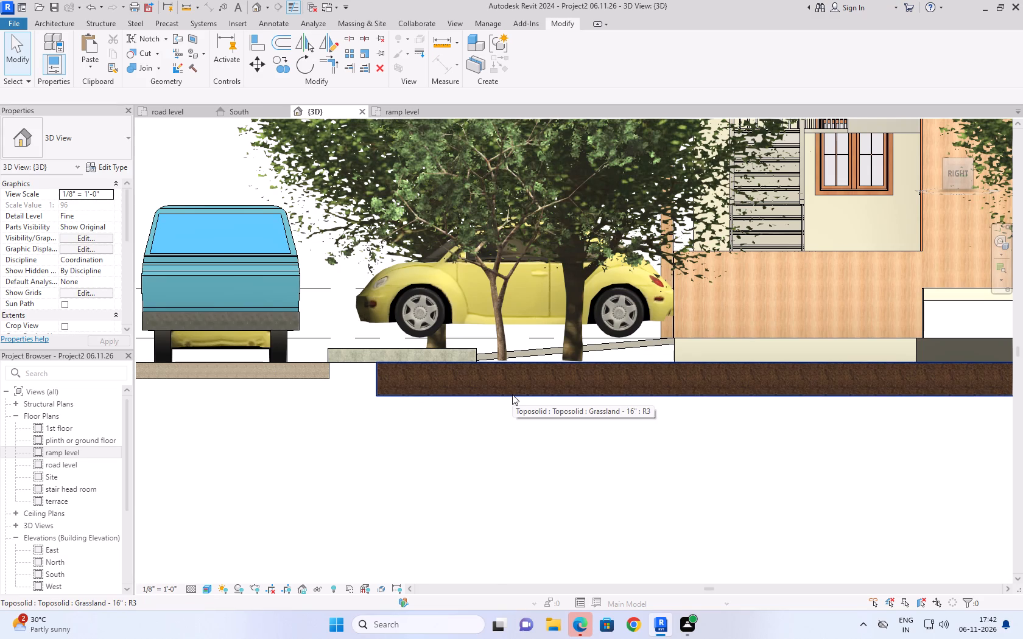
pyautogui.click(261, 116)
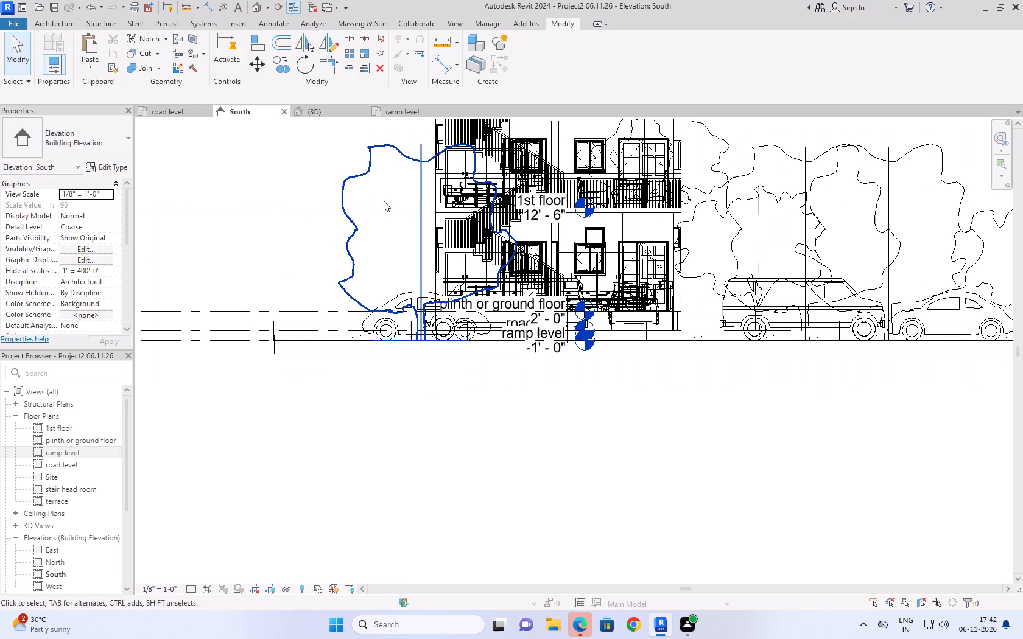
pyautogui.click(415, 115)
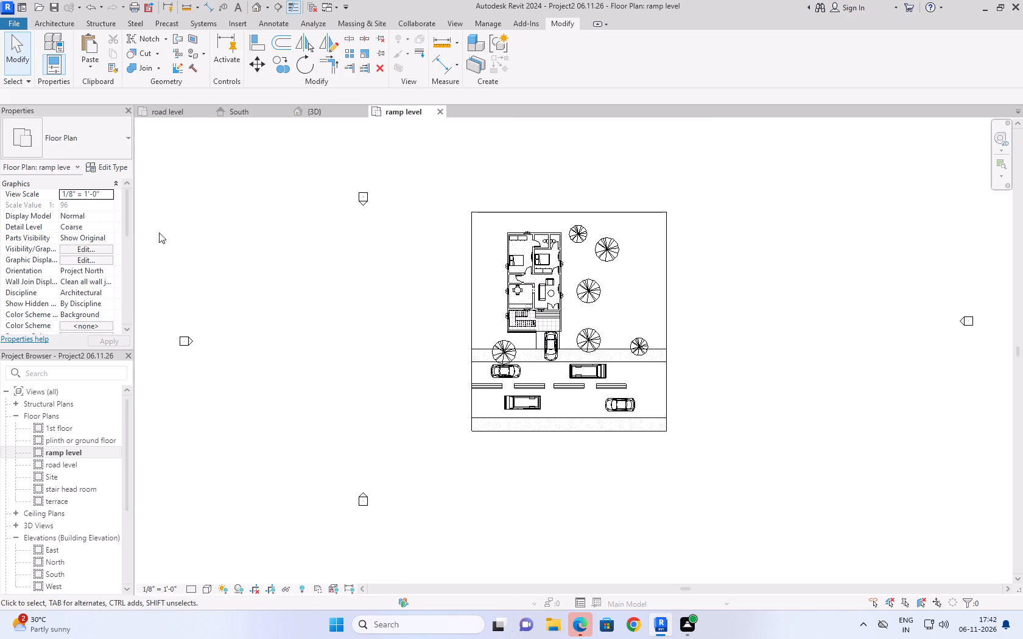
# In the road level plan, nudge the driveway Beetle toward the house until it is partly in the porch and clear of the roadside strip.
pyautogui.click(171, 111)
pyautogui.scroll(2, 573, 386)
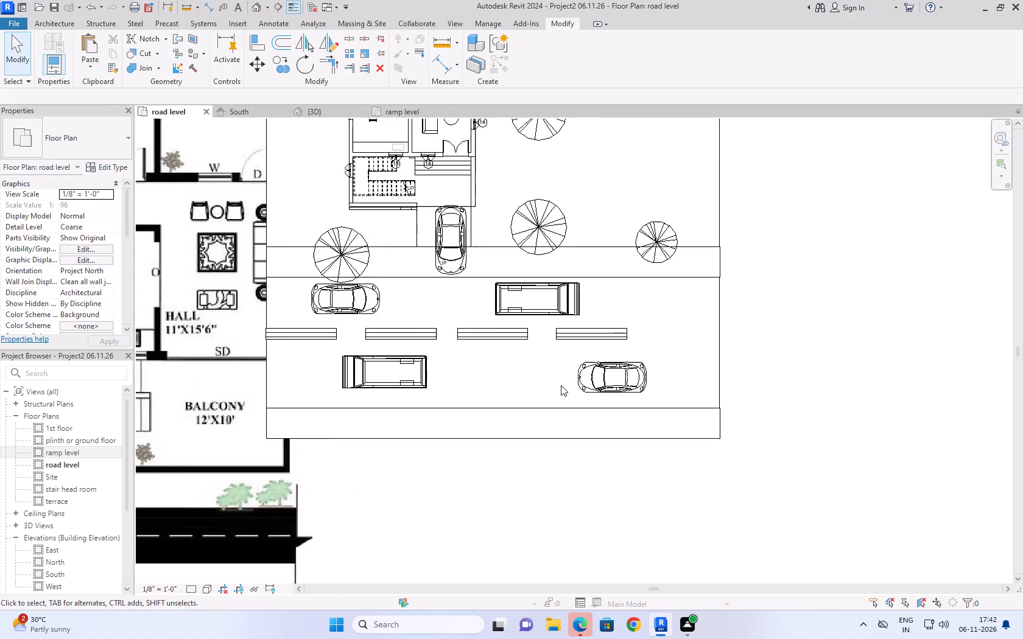
pyautogui.scroll(1, 561, 385)
pyautogui.moveTo(522, 220); pyautogui.dragTo(471, 442, button='middle')
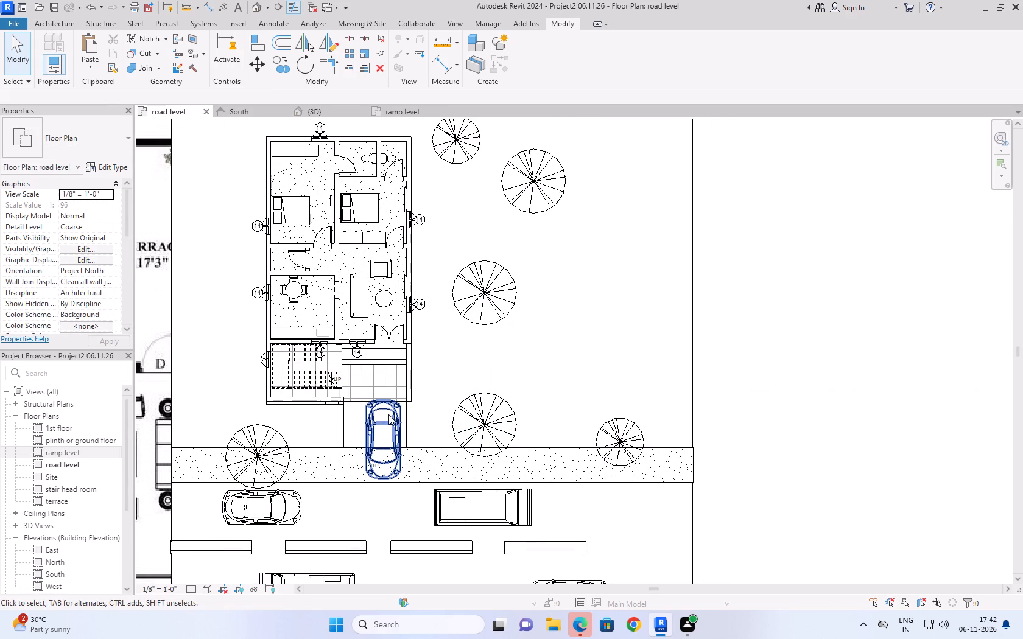
pyautogui.click(390, 410)
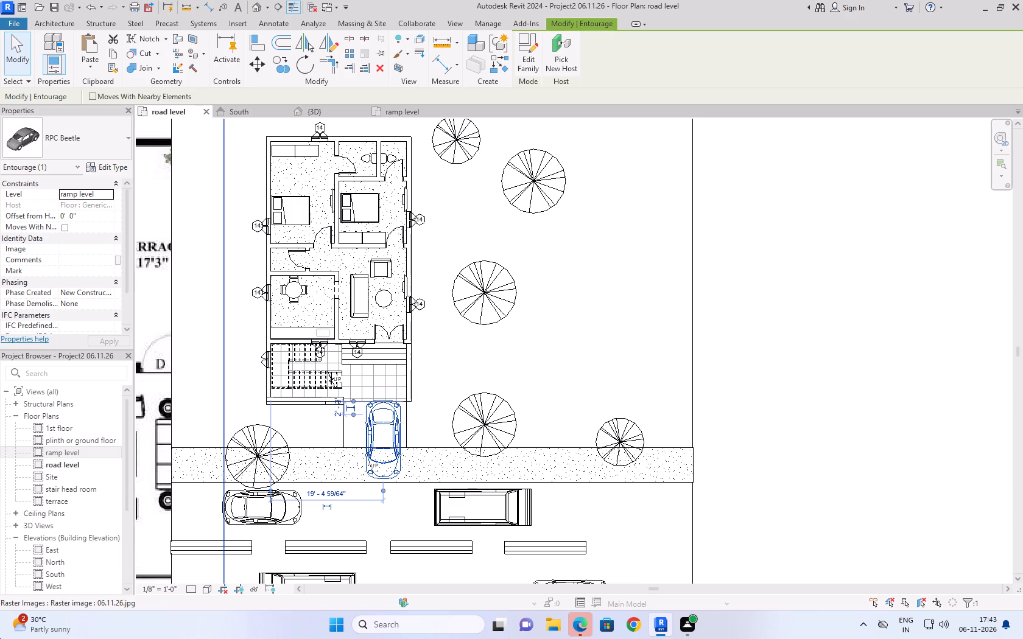
pyautogui.press('Up')
pyautogui.press('Up')
pyautogui.press('Up')
pyautogui.press('Up')
pyautogui.press('Up')
pyautogui.press('Up')
pyautogui.press('Up')
pyautogui.press('Up')
pyautogui.press('Up')
pyautogui.press('Up')
pyautogui.press('Up')
pyautogui.press('Up')
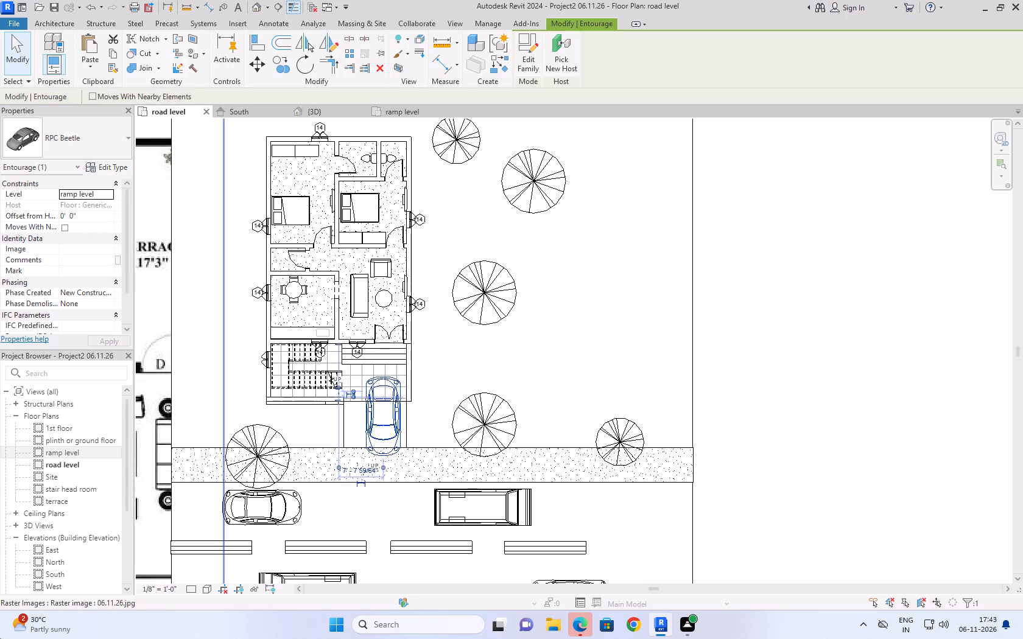
pyautogui.press('Up')
pyautogui.press('Up')
pyautogui.press('Up')
pyautogui.press('Up')
pyautogui.press('Up')
pyautogui.press('Up')
pyautogui.press('Up')
pyautogui.press('Up')
pyautogui.press('Down')
pyautogui.press('Down')
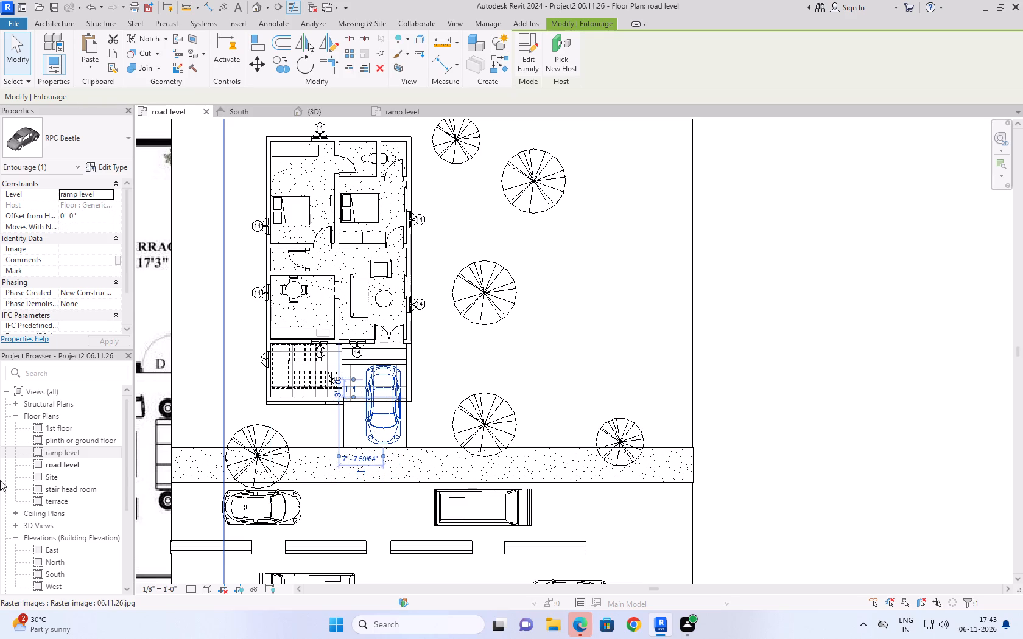
# Check the driveway Beetle and roadside strips in the side and isometric 3D views and the ramp level plan.
pyautogui.click(328, 114)
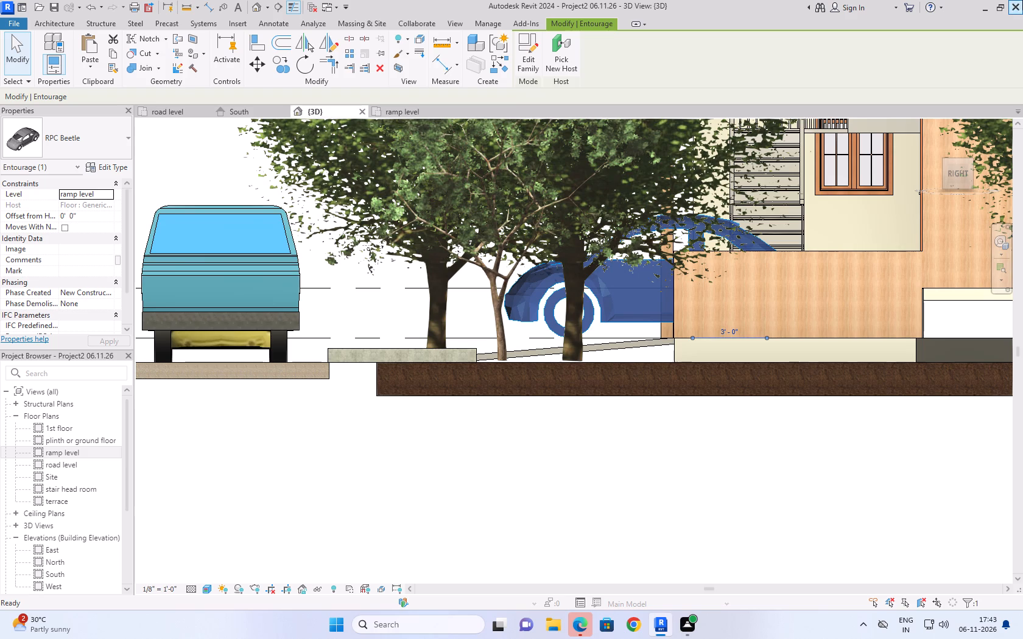
pyautogui.scroll(-1, 638, 363)
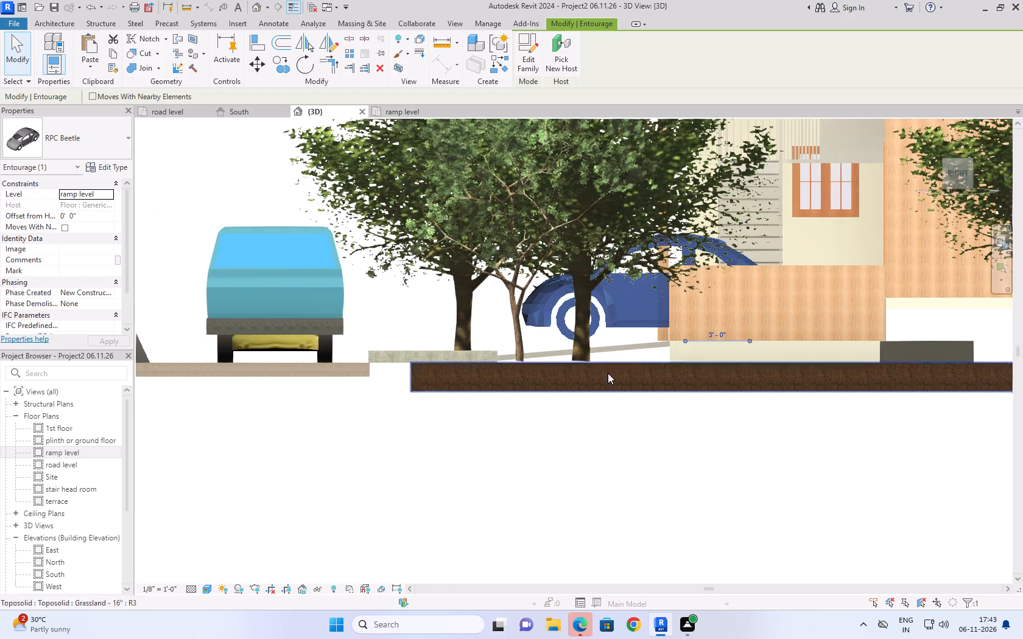
pyautogui.click(580, 502)
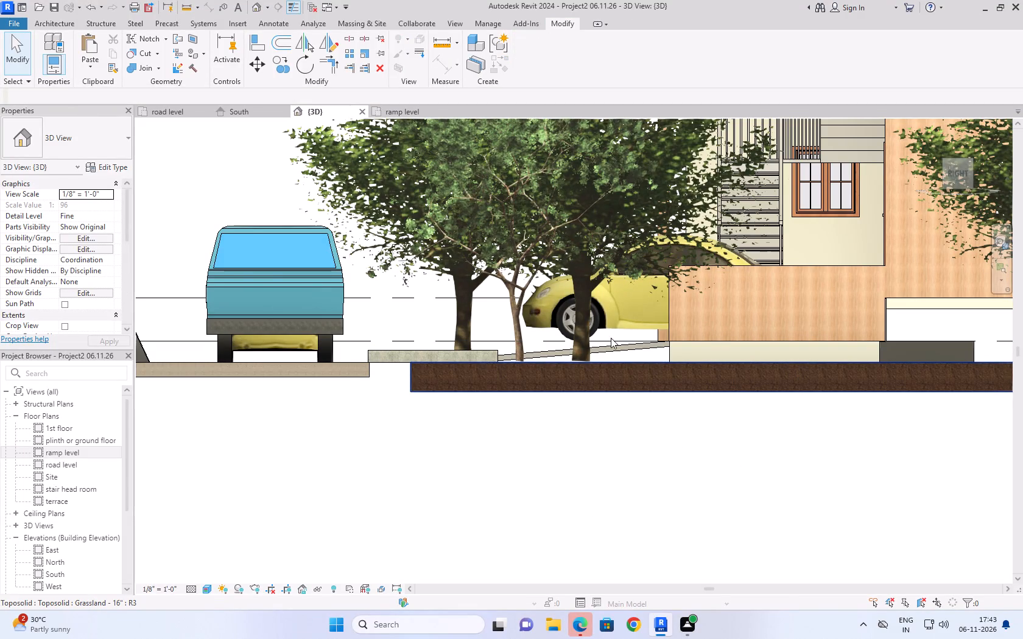
pyautogui.scroll(-6, 432, 430)
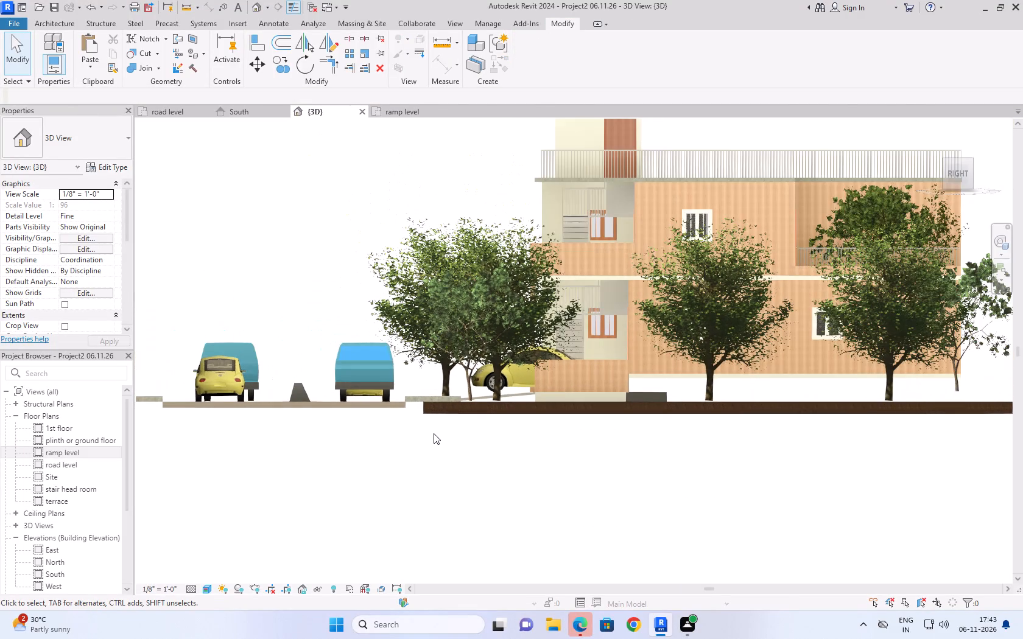
pyautogui.scroll(-1, 437, 438)
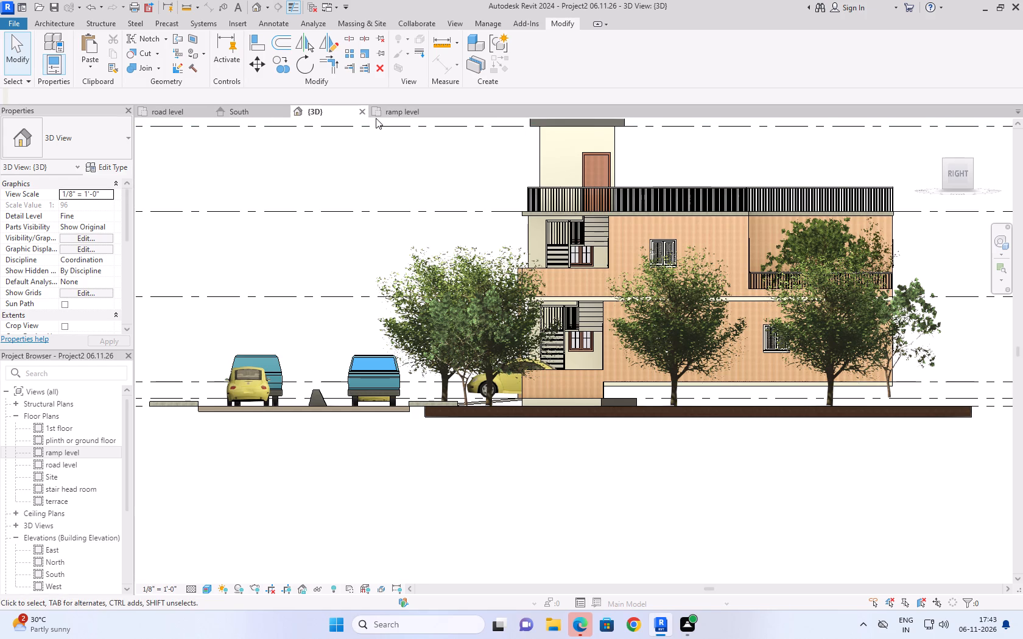
pyautogui.click(935, 126)
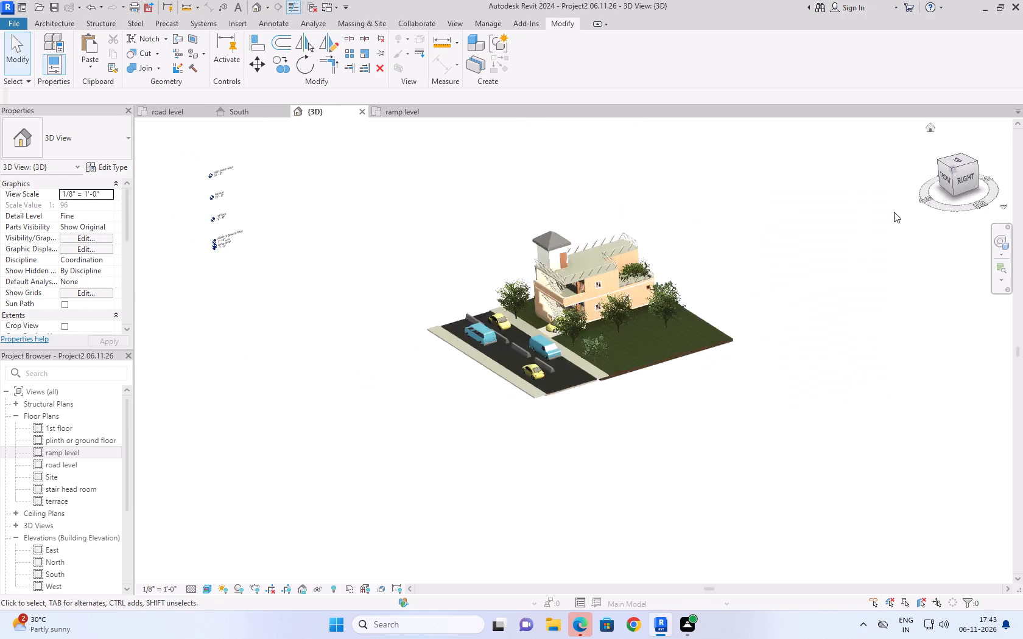
pyautogui.scroll(4, 686, 489)
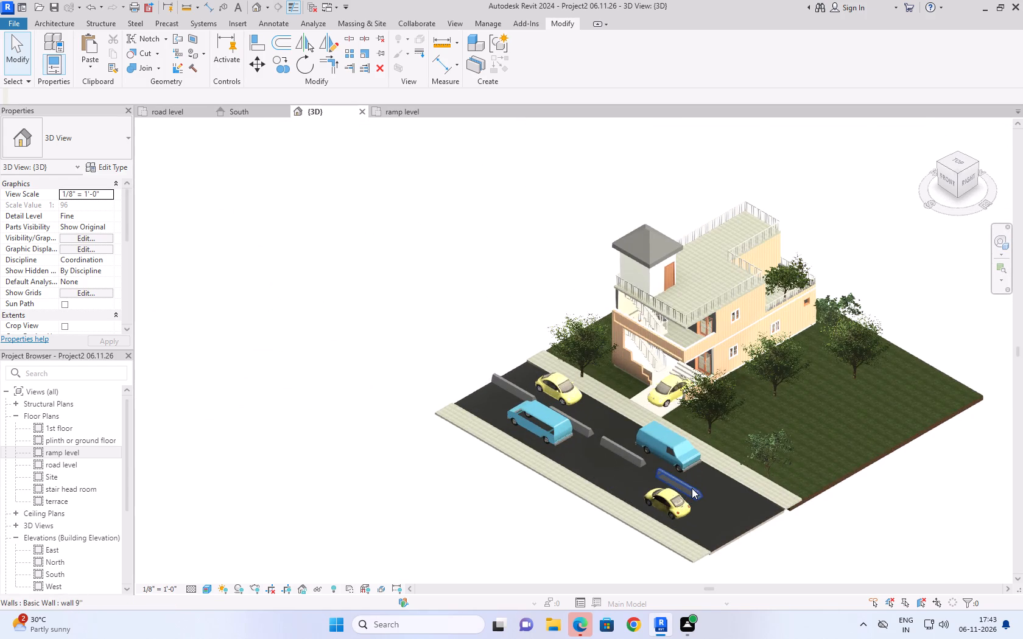
pyautogui.scroll(5, 692, 488)
pyautogui.scroll(3, 595, 354)
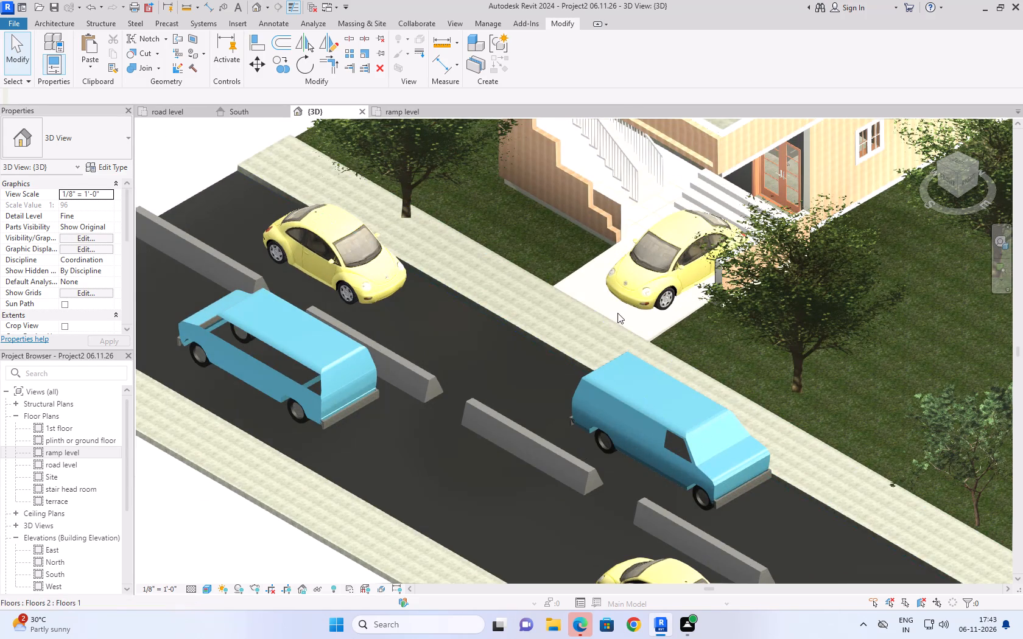
pyautogui.click(391, 110)
pyautogui.click(320, 113)
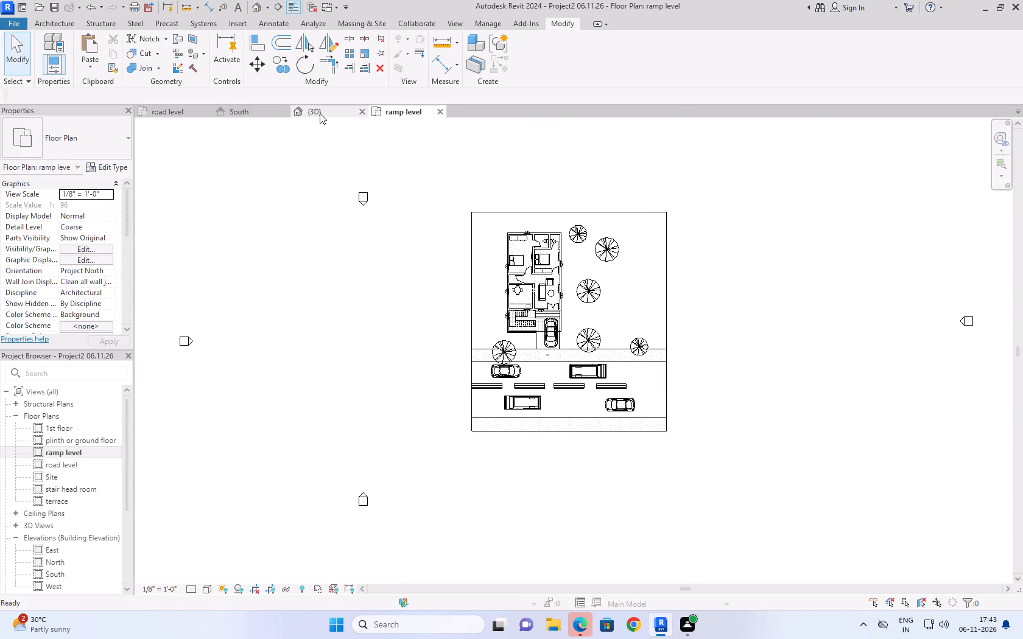
# In the right-side 3D view, lower the house-side concrete strip to an elevation of -0' 6 3/4" from ramp level, flush with the ground.
pyautogui.click(972, 178)
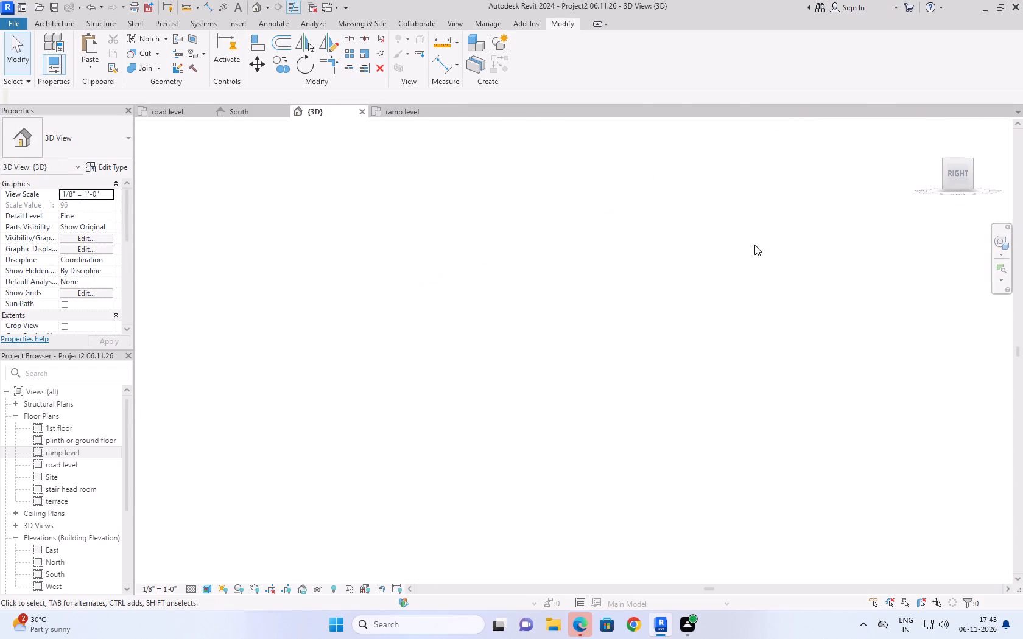
pyautogui.scroll(2, 565, 368)
pyautogui.scroll(5, 620, 466)
pyautogui.scroll(3, 594, 410)
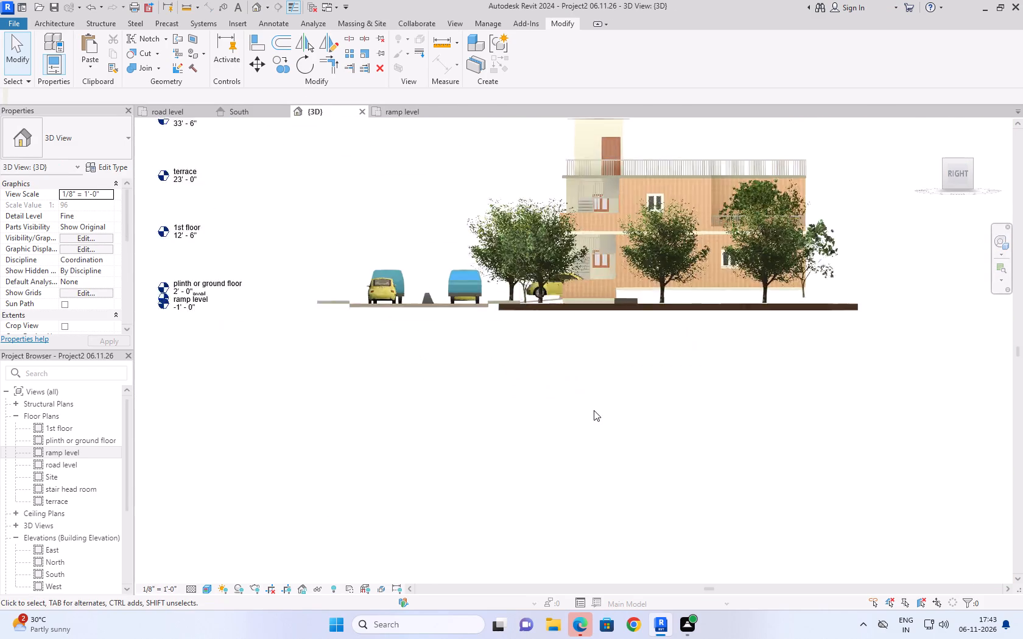
pyautogui.scroll(1, 594, 410)
pyautogui.scroll(3, 544, 344)
pyautogui.moveTo(536, 336); pyautogui.dragTo(510, 428, button='middle')
pyautogui.scroll(1, 536, 336)
pyautogui.scroll(3, 408, 253)
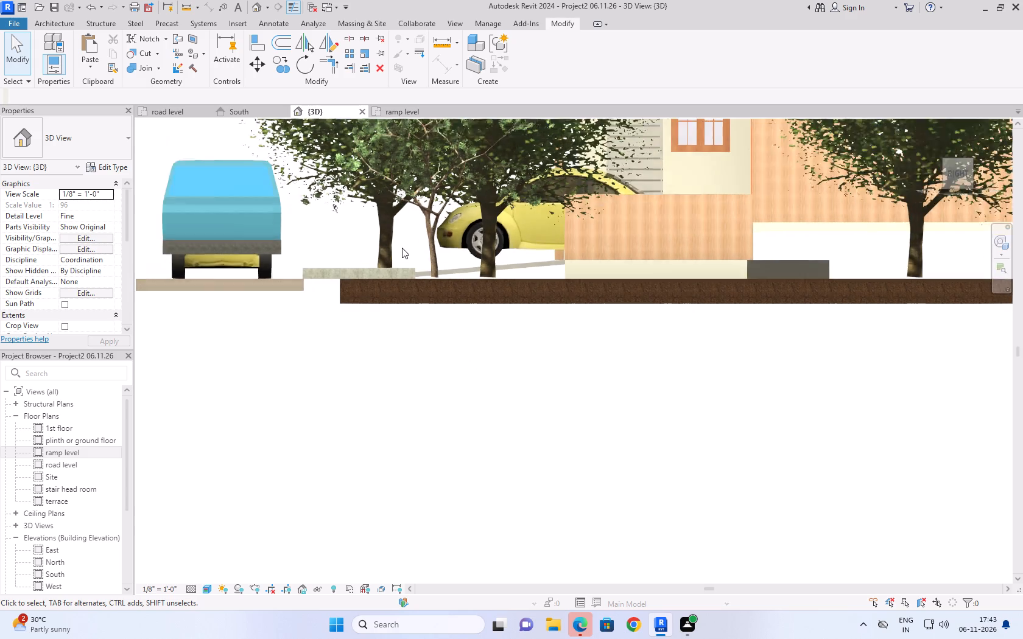
pyautogui.scroll(3, 402, 248)
pyautogui.click(359, 286)
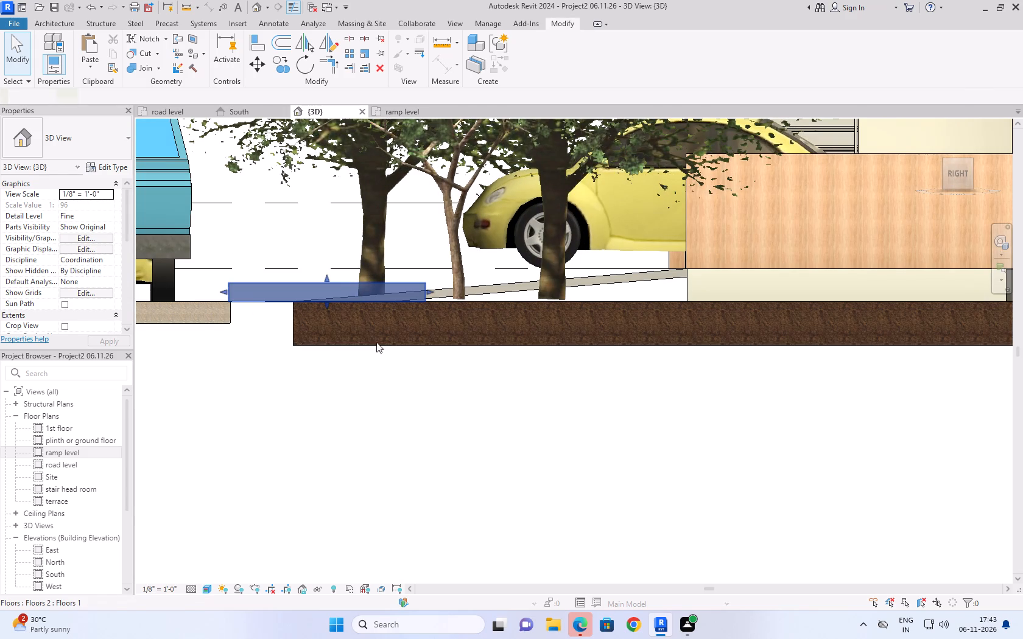
pyautogui.press('Down')
pyautogui.press('Down')
pyautogui.press('Down')
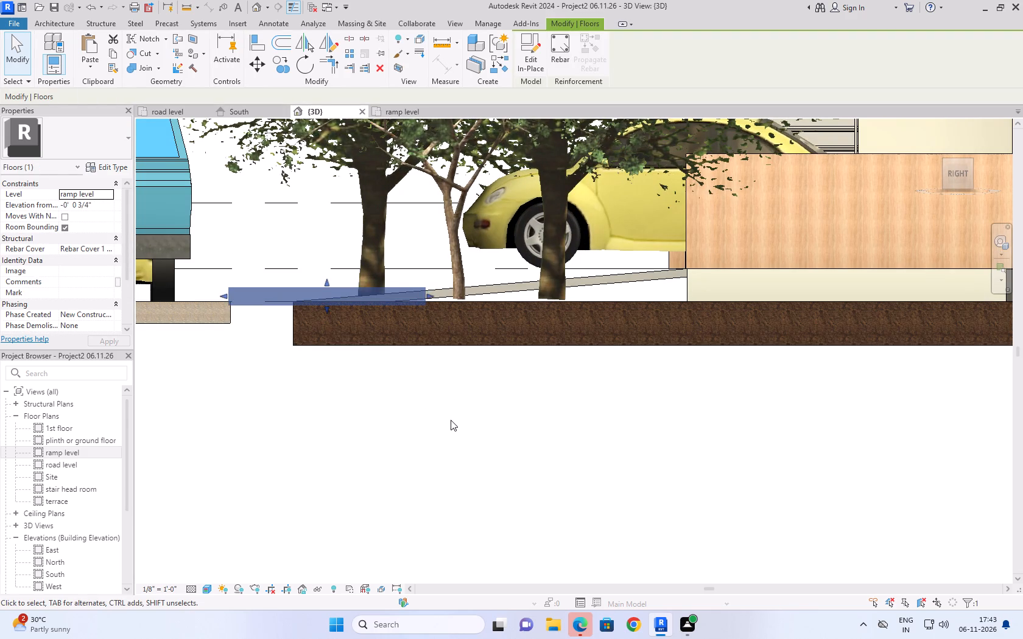
pyautogui.press('Down')
pyautogui.press('Down')
pyautogui.press('Down')
pyautogui.press('Down')
pyautogui.press('Down')
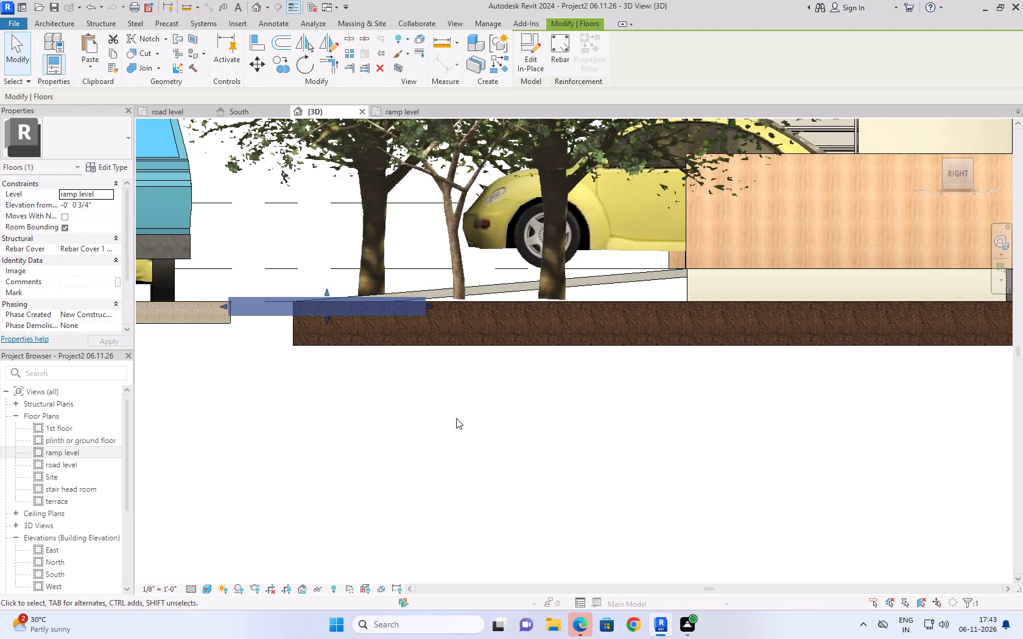
pyautogui.press('Down')
pyautogui.press('Down')
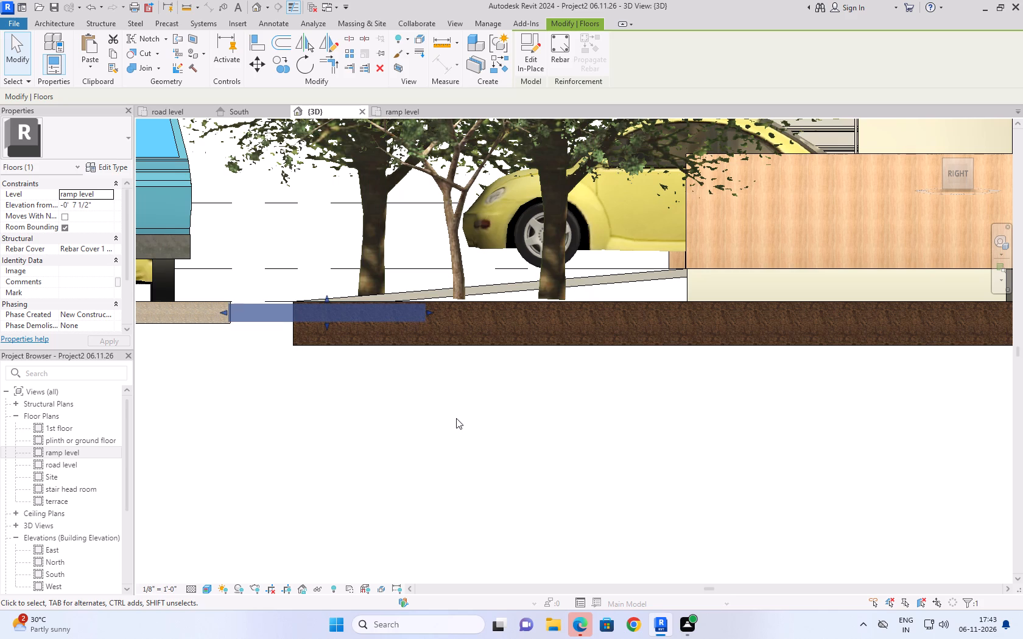
pyautogui.press('Up')
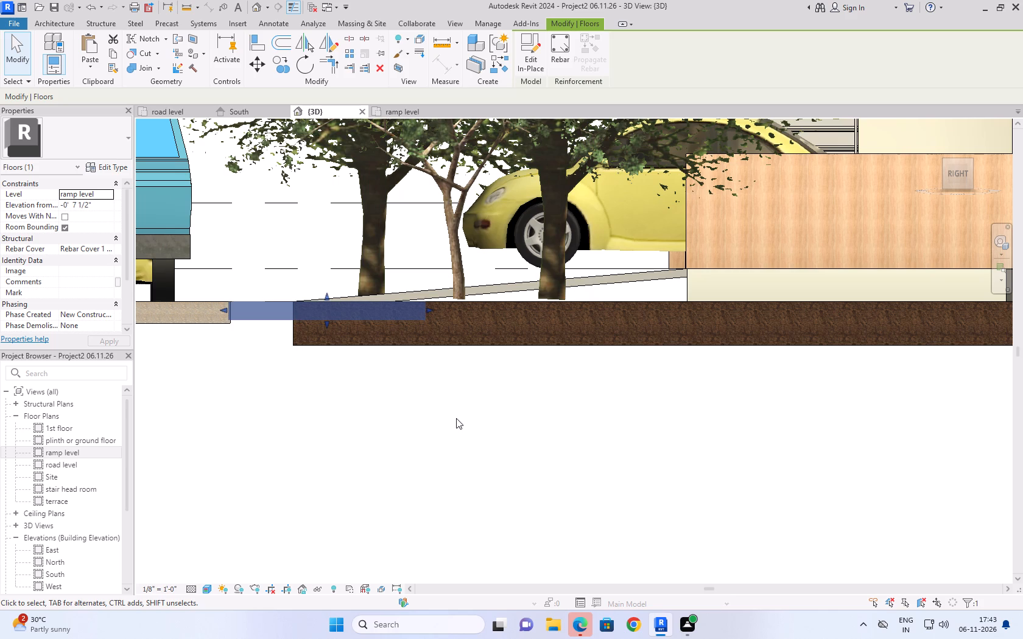
# Nudge the house-side concrete strip toward the road until it slightly overlaps the road slab's edge.
pyautogui.press('Left')
pyautogui.press('Left')
pyautogui.press('Left')
pyautogui.press('Left')
pyautogui.press('Left')
pyautogui.press('Left')
pyautogui.press('Left')
pyautogui.press('Left')
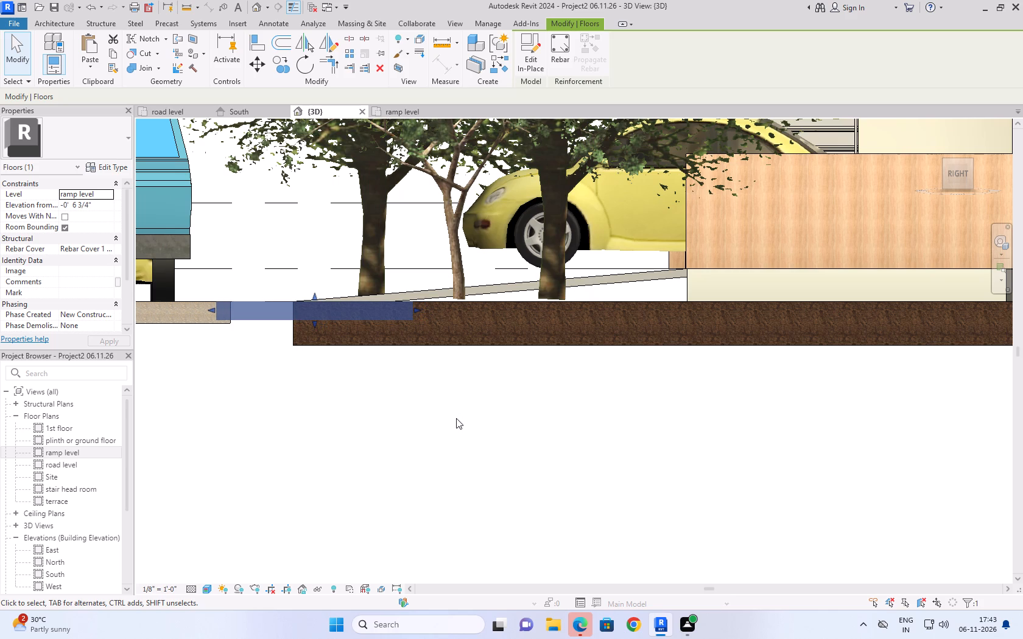
pyautogui.click(451, 418)
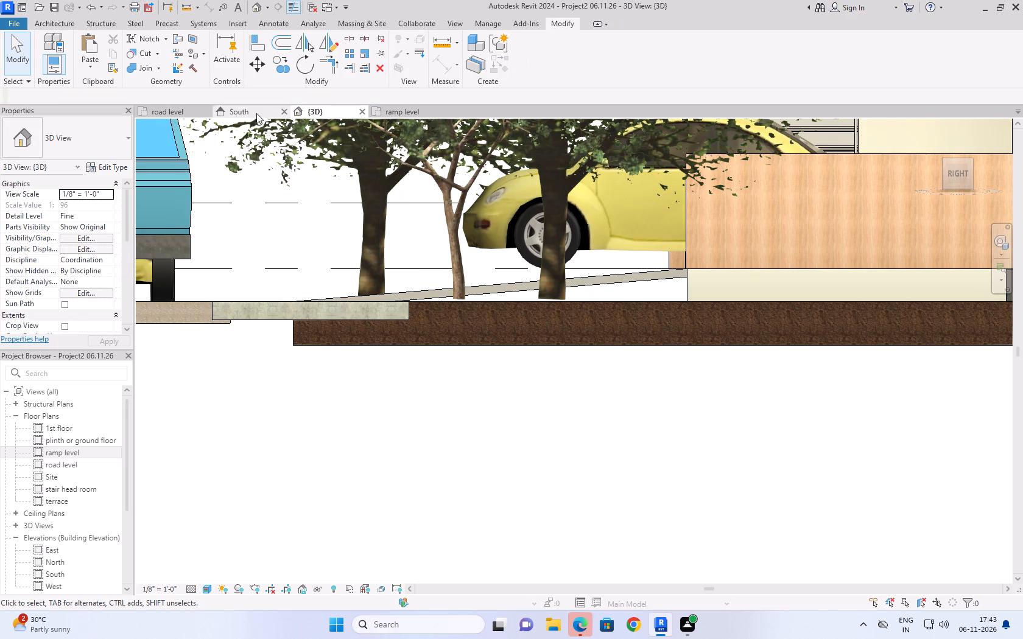
# In the default isometric 3D view, nudge the house-side concrete strip slightly sideways.
pyautogui.click(255, 111)
pyautogui.click(334, 113)
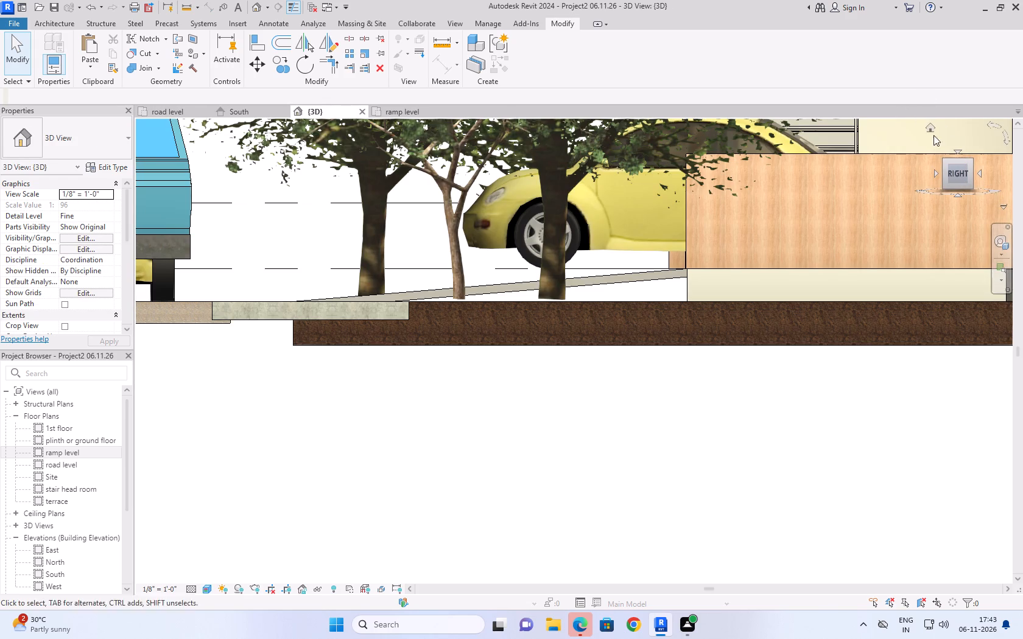
pyautogui.click(932, 130)
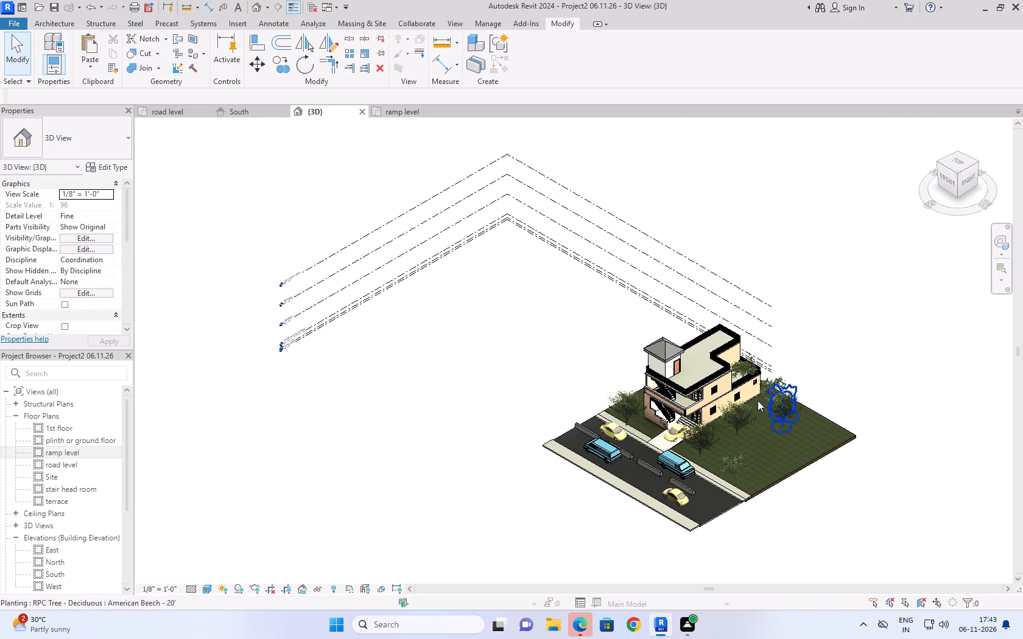
pyautogui.scroll(8, 731, 548)
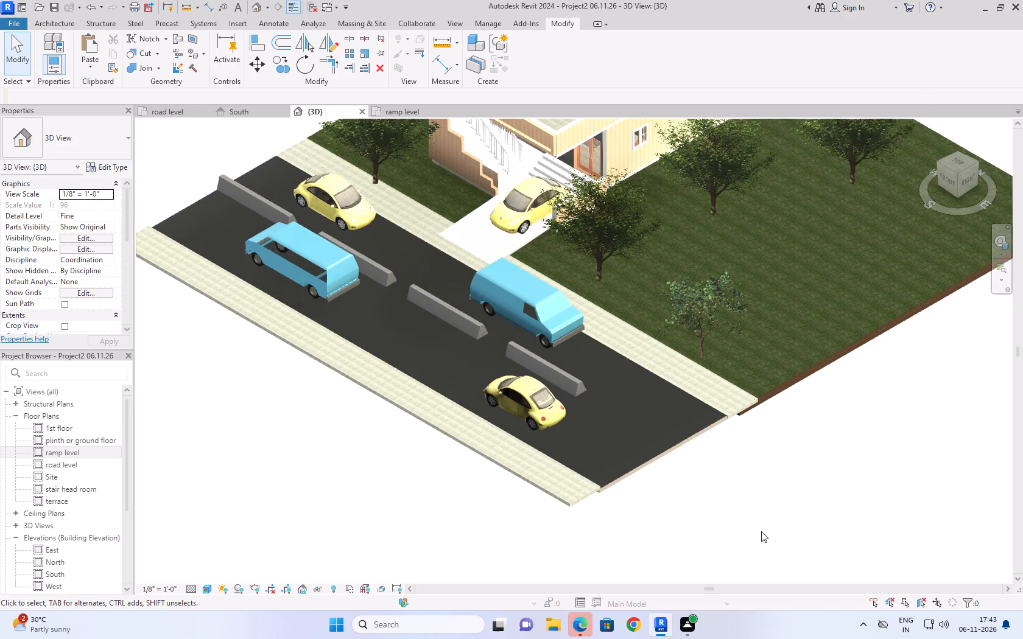
pyautogui.click(759, 466)
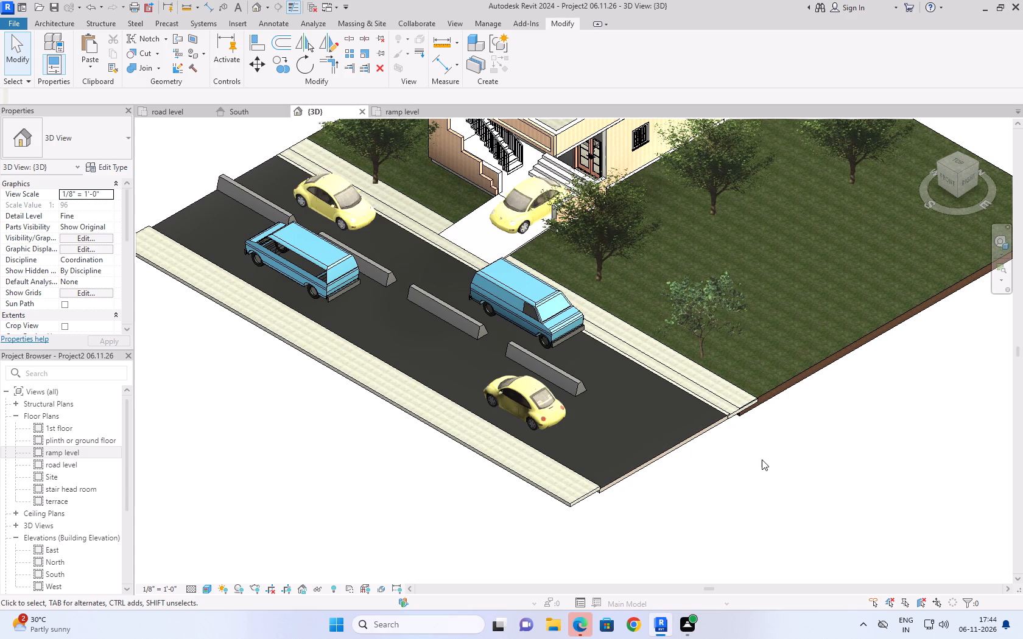
pyautogui.click(744, 407)
pyautogui.press('Up')
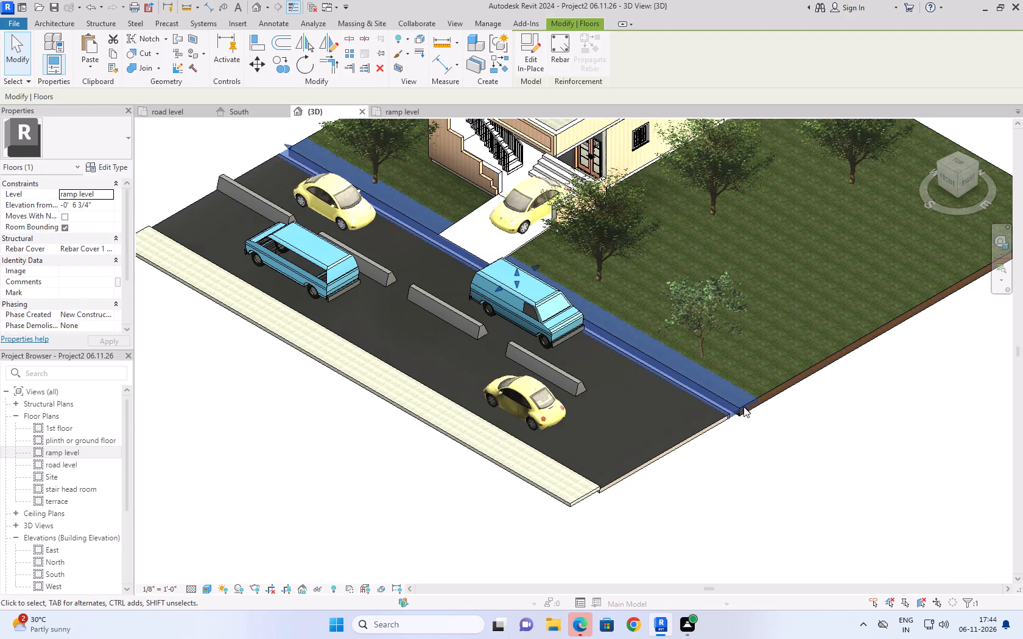
pyautogui.press('Down')
pyautogui.press('Left')
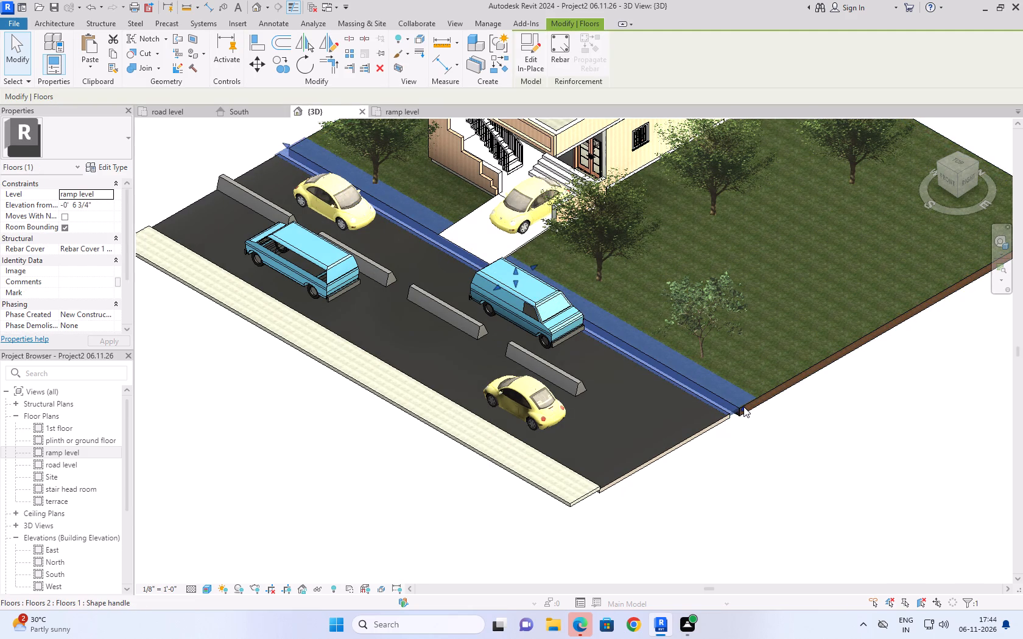
pyautogui.click(781, 445)
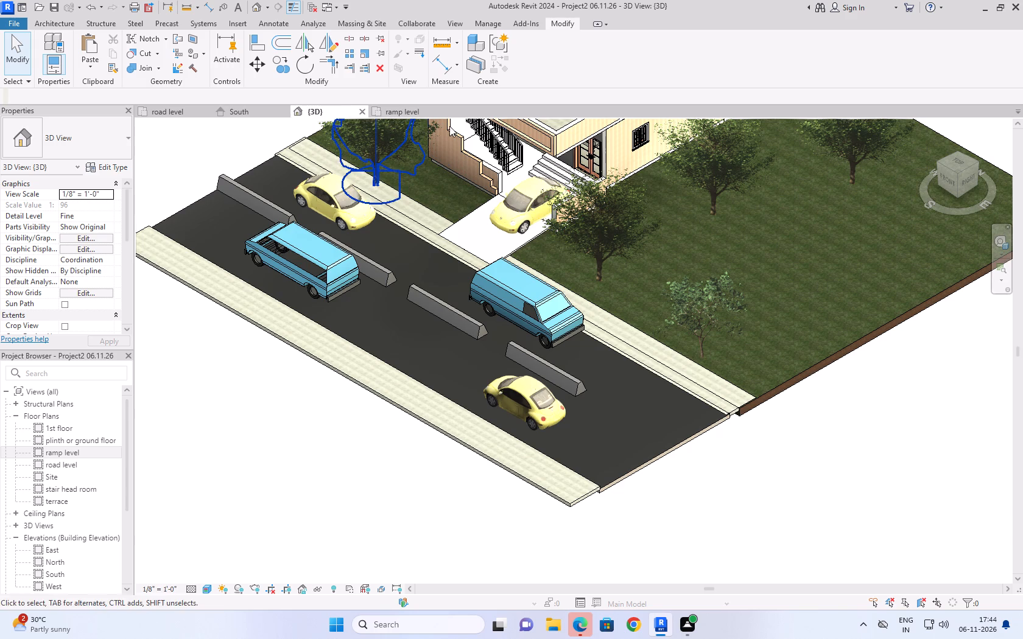
# In the right-side 3D view, nudge the house-side concrete strip up until its top sits slightly above the road and ground surfaces.
pyautogui.click(964, 182)
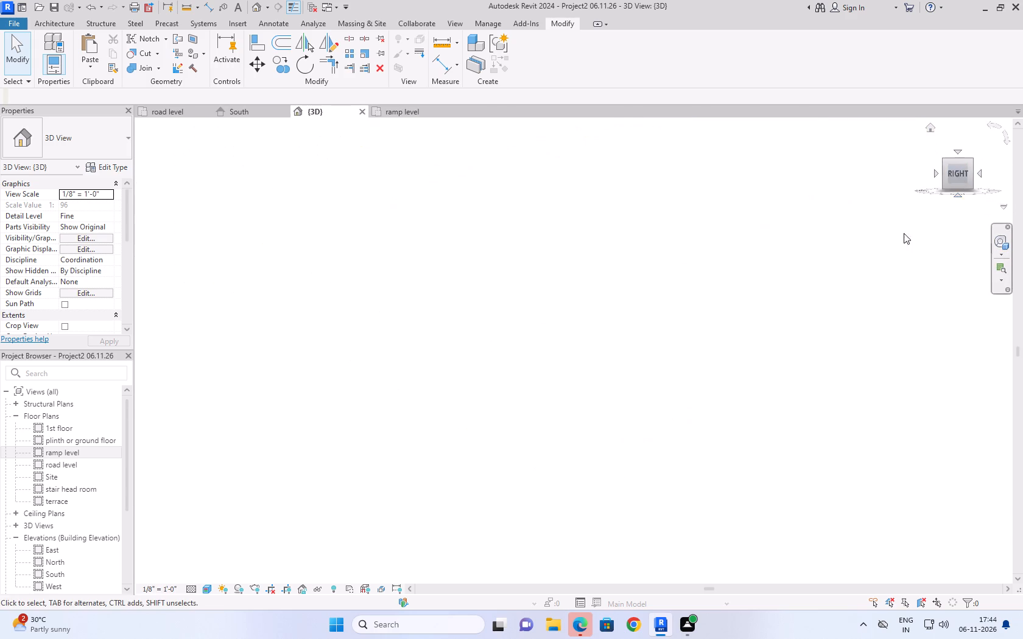
pyautogui.scroll(7, 569, 380)
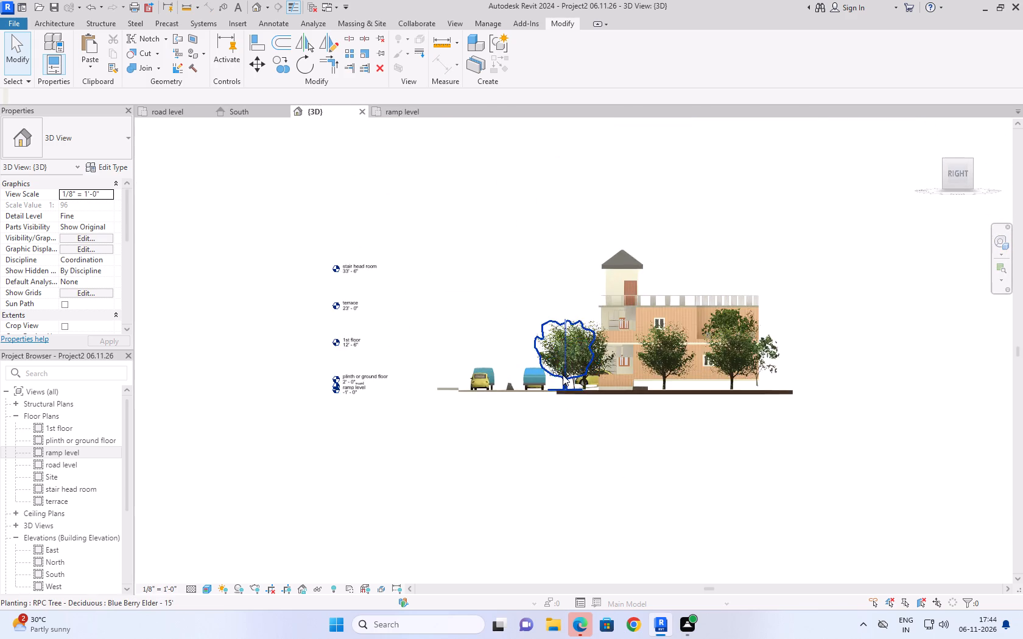
pyautogui.scroll(10, 563, 375)
pyautogui.click(477, 501)
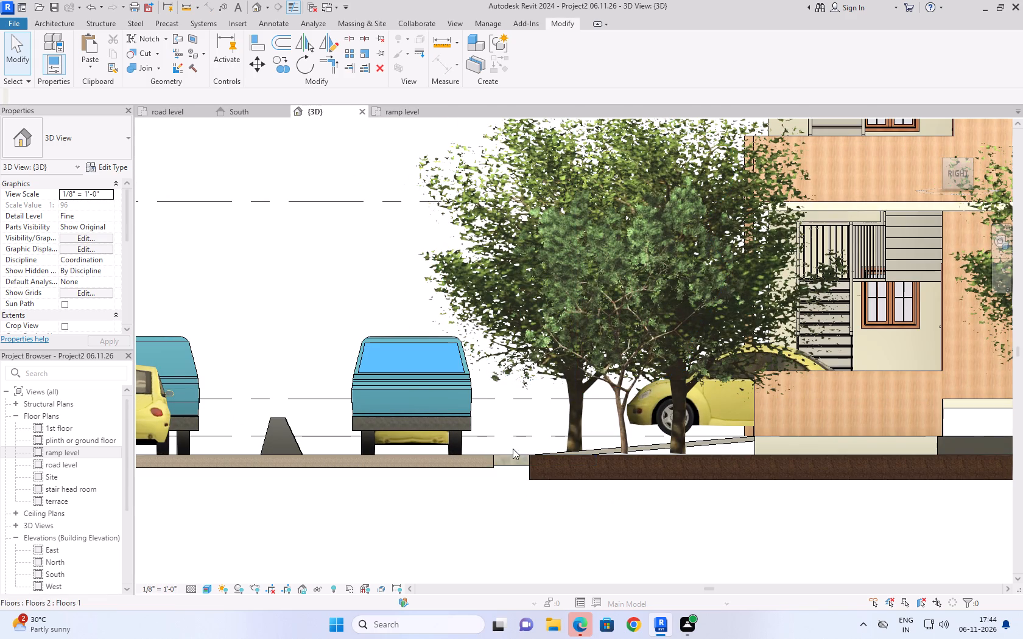
pyautogui.click(511, 455)
pyautogui.press('Up')
pyautogui.press('Up')
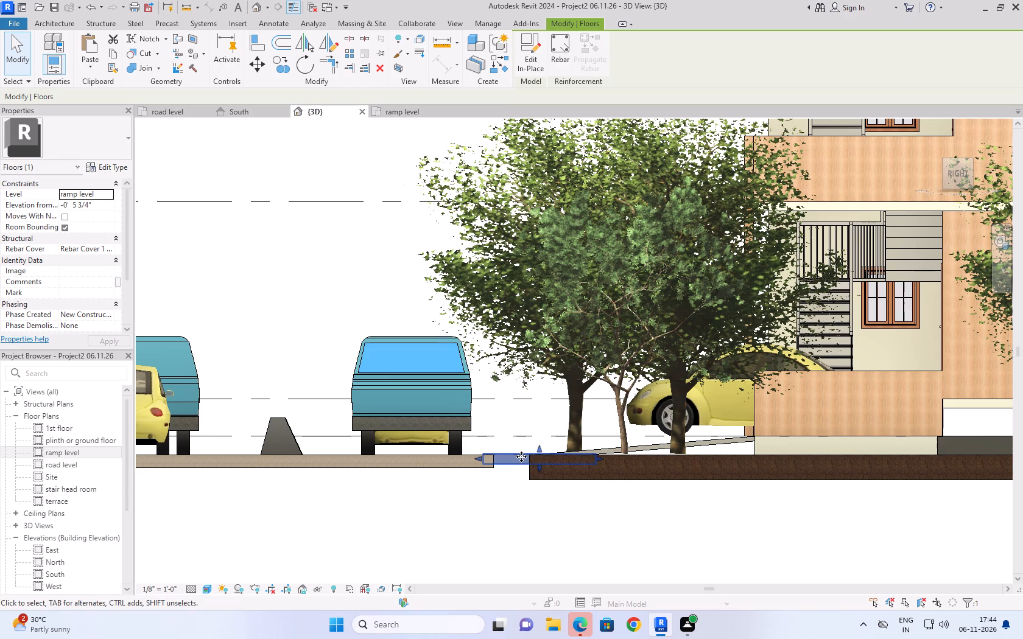
pyautogui.press('Down')
pyautogui.press('Up')
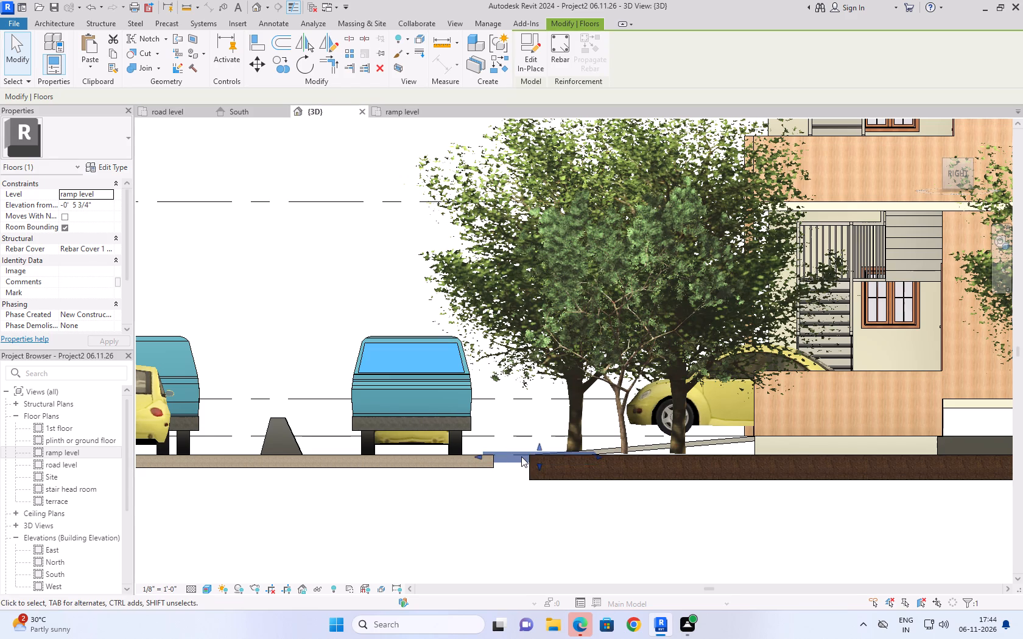
pyautogui.click(507, 499)
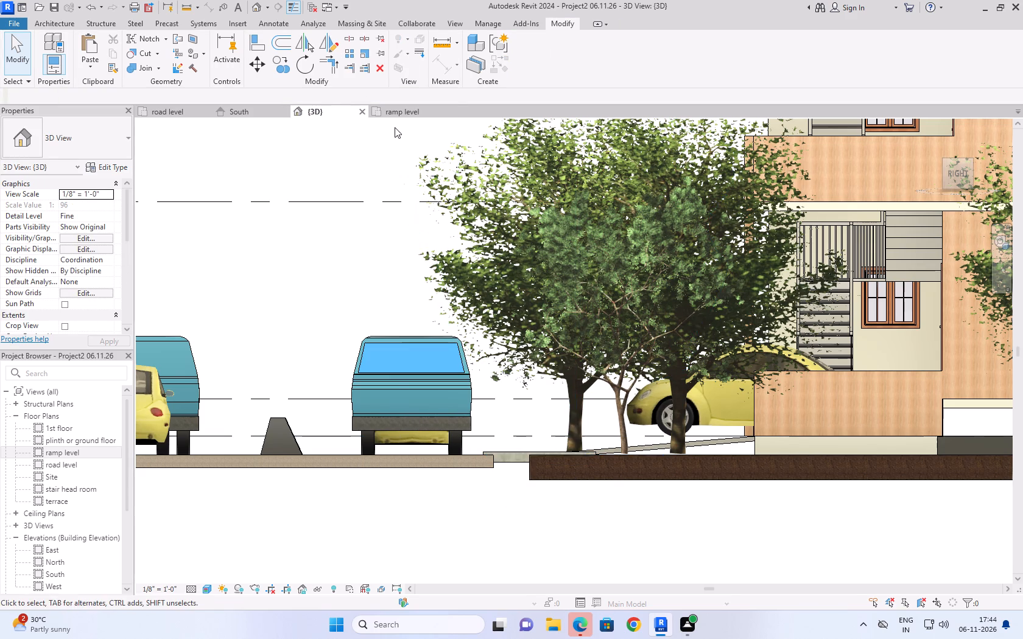
# Examine the raised strip against the road, driveway and parked vehicles in the isometric 3D view.
pyautogui.click(929, 128)
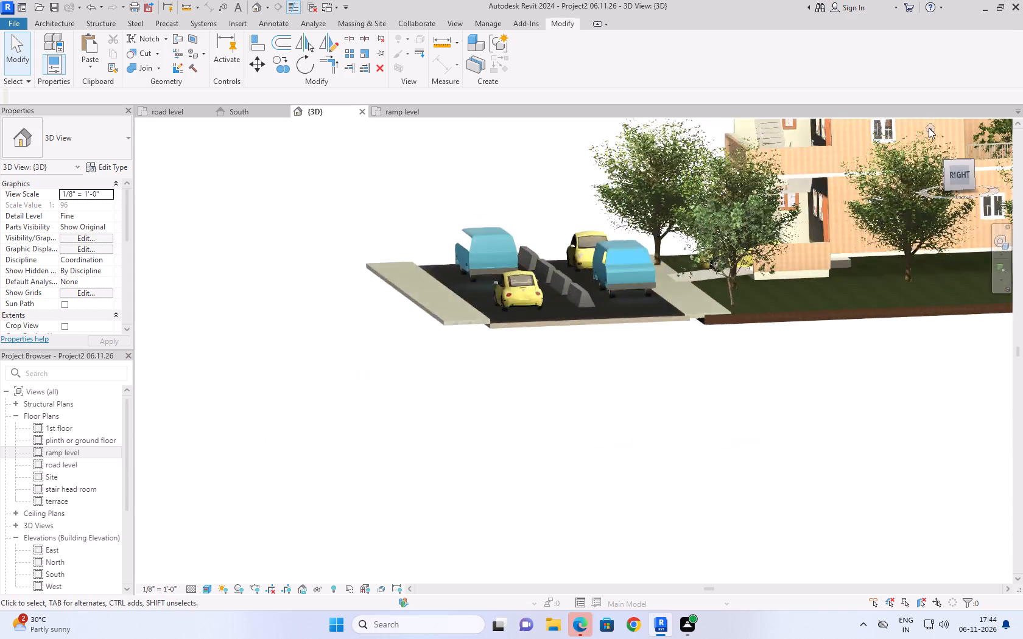
pyautogui.scroll(5, 681, 366)
pyautogui.scroll(1, 799, 240)
pyautogui.scroll(-5, 799, 240)
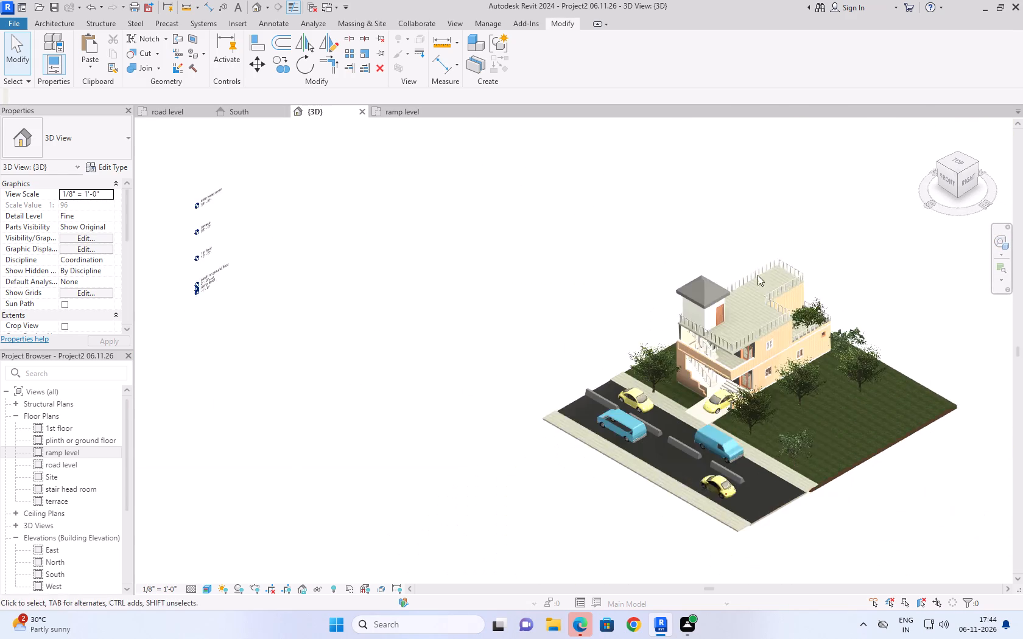
pyautogui.scroll(4, 698, 460)
pyautogui.scroll(4, 755, 384)
pyautogui.scroll(4, 736, 279)
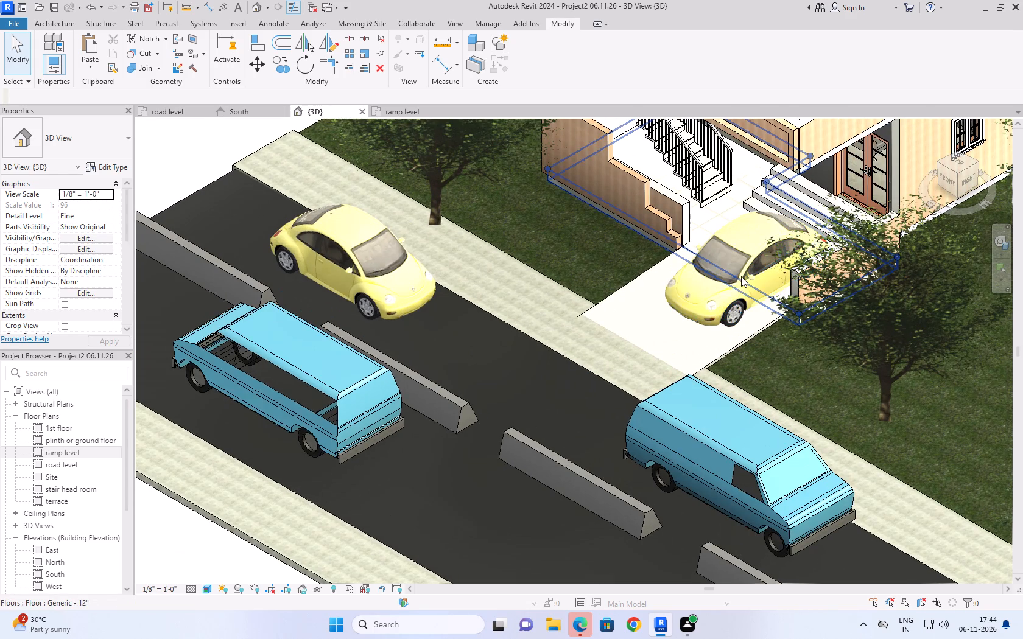
# In the right-side 3D view, nudge the house-side concrete strip toward the road until it overlaps the road slab by a wide margin.
pyautogui.scroll(-6, 754, 299)
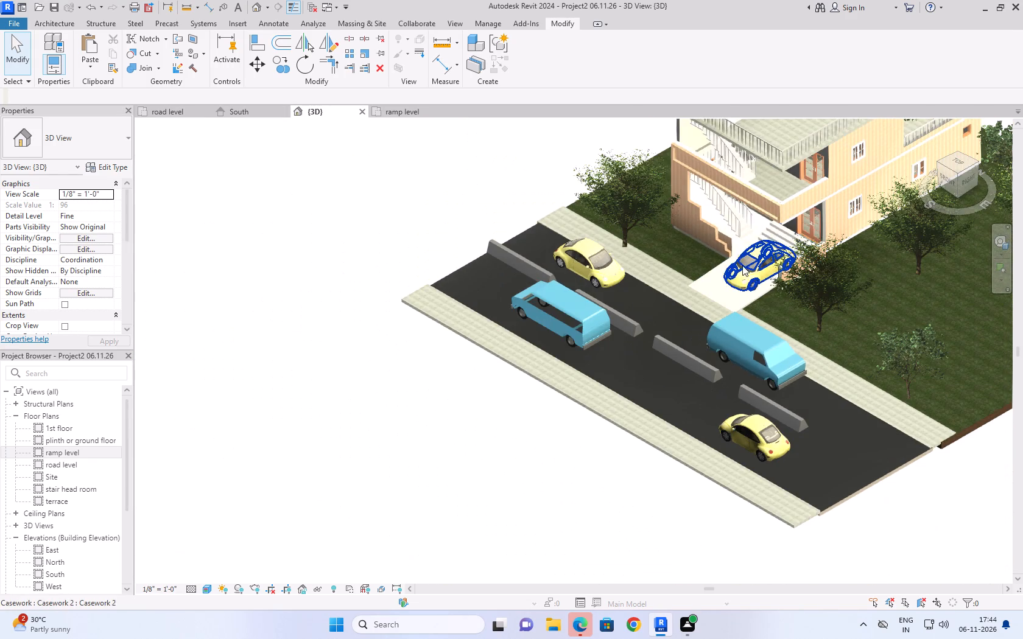
pyautogui.click(974, 176)
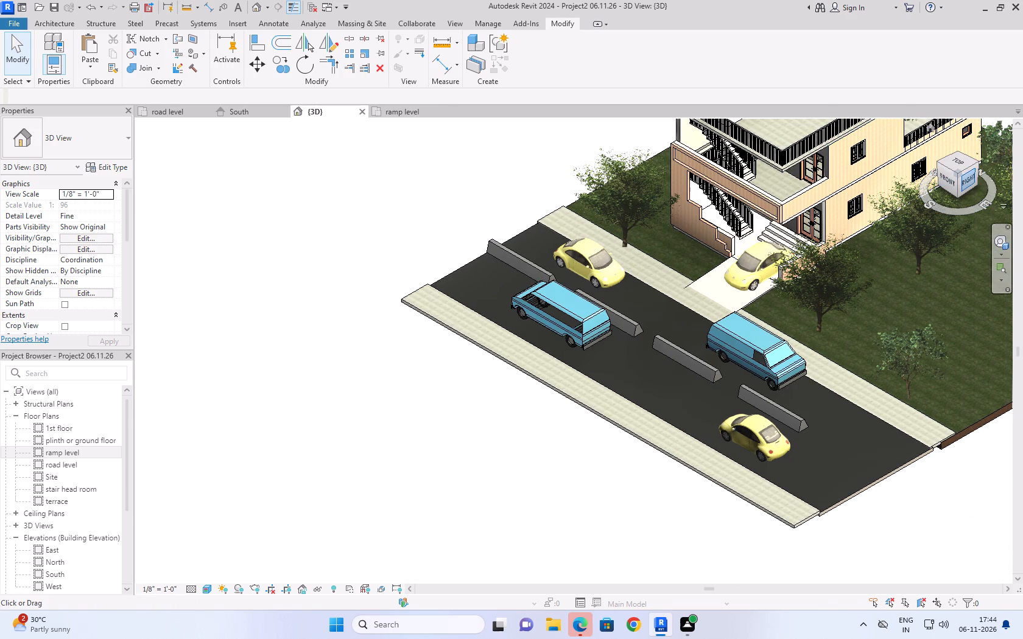
pyautogui.scroll(4, 546, 375)
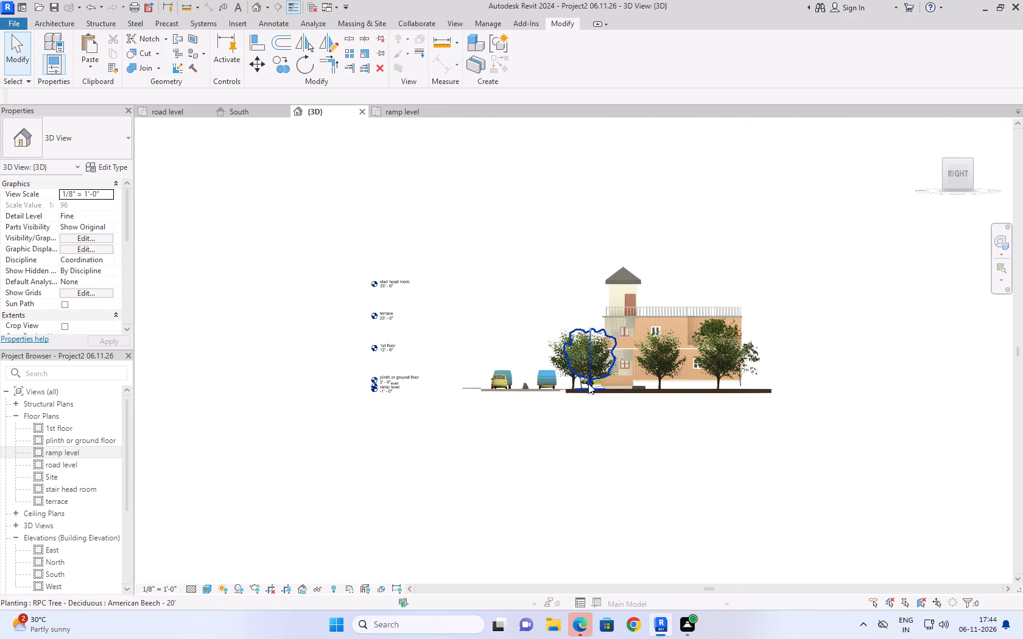
pyautogui.scroll(20, 578, 392)
pyautogui.scroll(4, 578, 392)
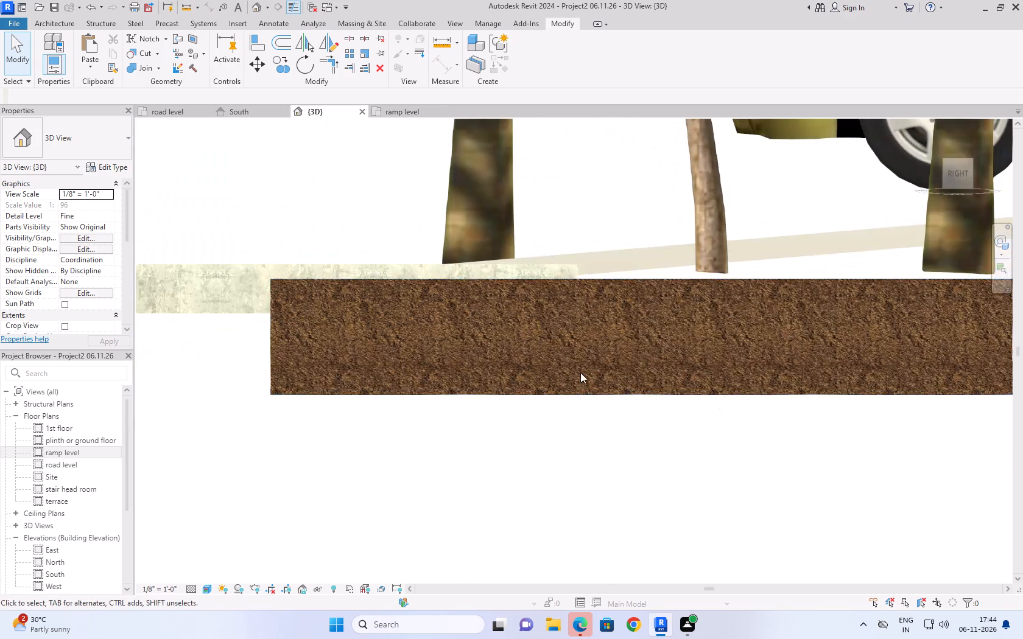
pyautogui.scroll(-3, 634, 270)
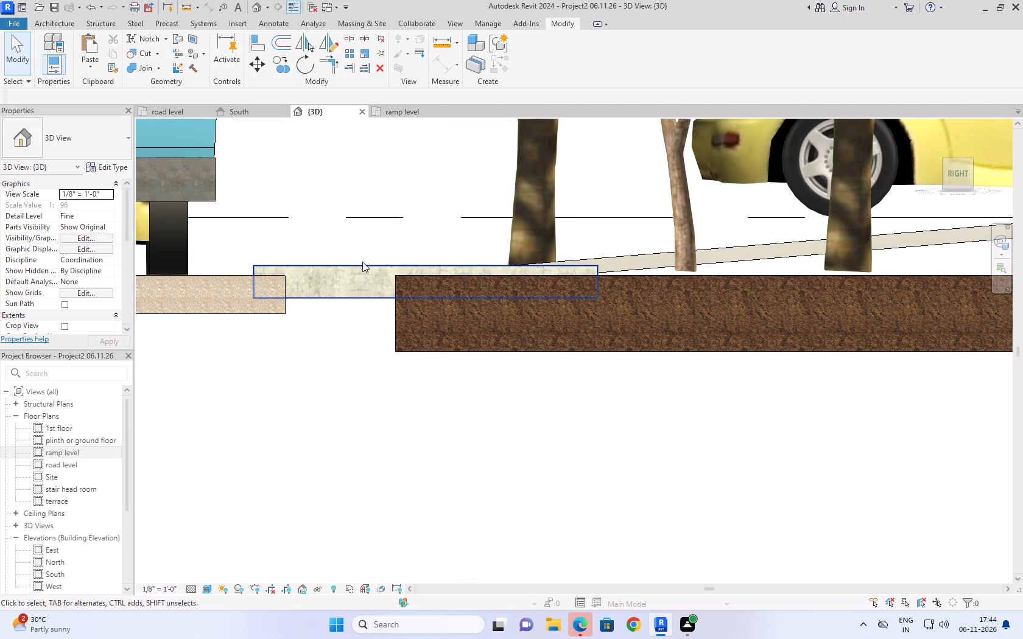
pyautogui.click(362, 262)
pyautogui.press('Left')
pyautogui.press('Left')
pyautogui.press('Left')
pyautogui.press('Left')
pyautogui.press('Left')
pyautogui.press('Left')
pyautogui.press('Left')
pyautogui.press('Left')
pyautogui.press('Left')
pyautogui.press('Left')
pyautogui.press('Left')
pyautogui.press('Left')
pyautogui.press('Left')
pyautogui.press('Left')
pyautogui.press('Left')
pyautogui.press('Left')
pyautogui.press('Left')
pyautogui.press('Left')
pyautogui.press('Left')
pyautogui.press('Left')
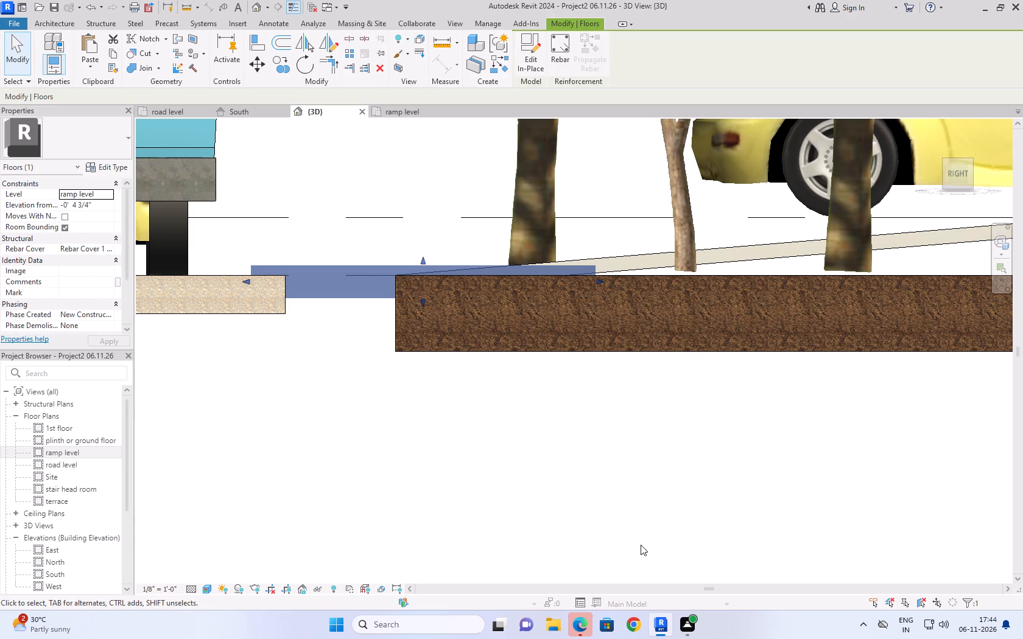
pyautogui.press('Left')
pyautogui.press('Left')
pyautogui.press('Left')
pyautogui.press('Left')
pyautogui.press('Left')
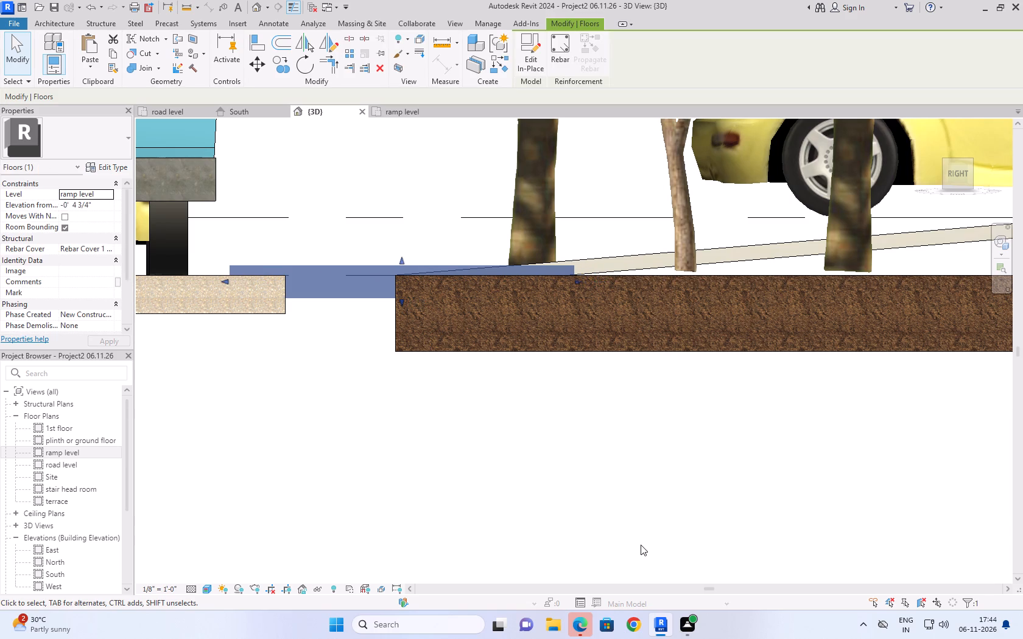
pyautogui.press('Left')
pyautogui.press('Left')
pyautogui.press('Left')
pyautogui.press('Left')
pyautogui.press('Left')
pyautogui.press('Left')
pyautogui.press('Left')
pyautogui.press('Left')
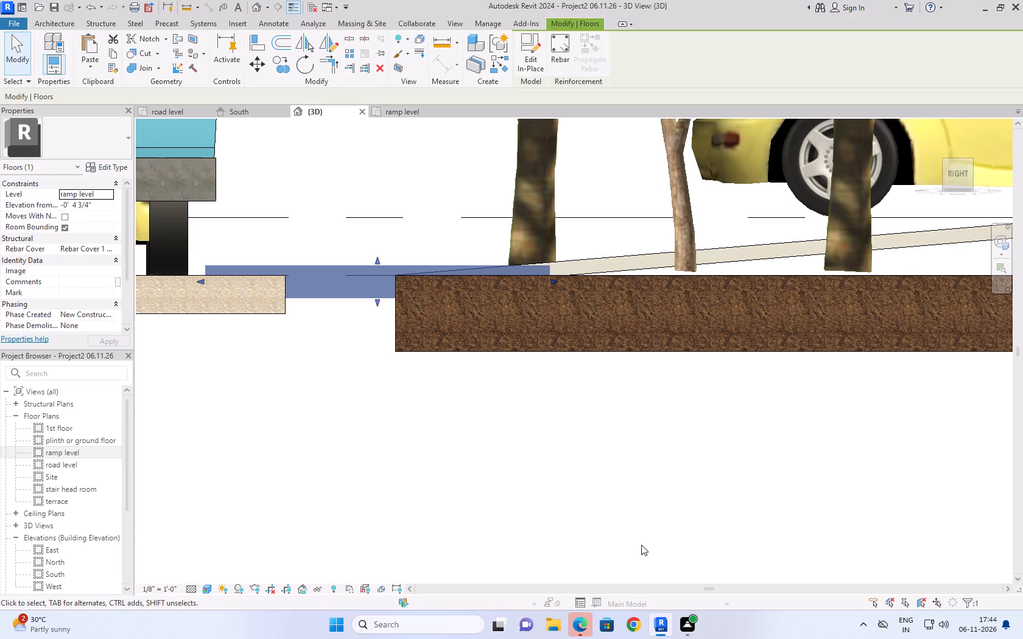
pyautogui.press('Left')
pyautogui.press('Left')
pyautogui.press('Left')
pyautogui.press('Left')
# Lower the house-side concrete strip to an elevation offset of -0' 5 1/4" and shift it slightly further toward the road.
pyautogui.press('Down')
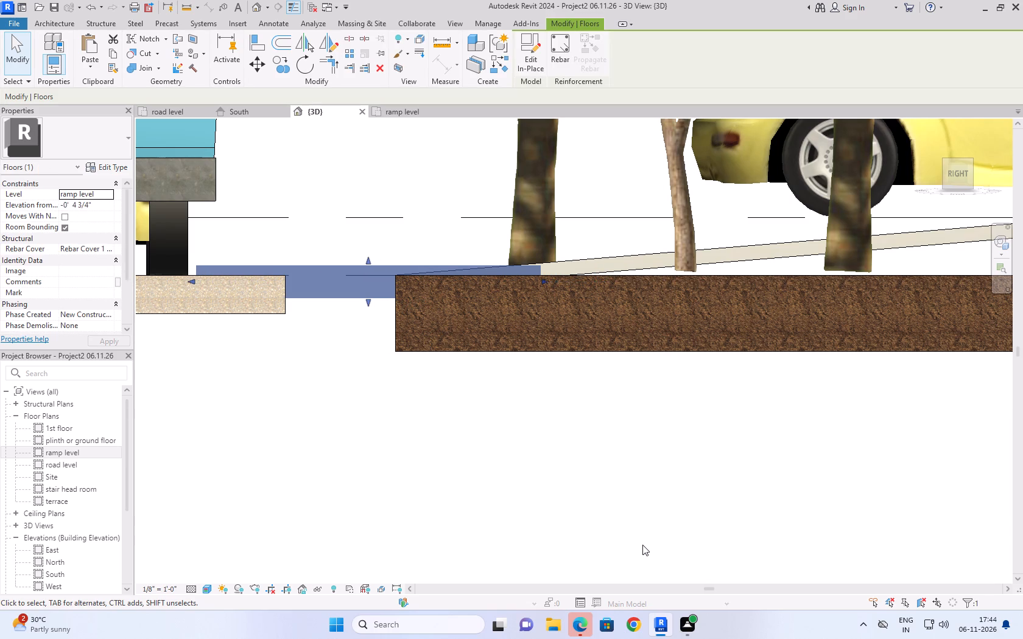
pyautogui.press('Down')
pyautogui.press('Down')
pyautogui.press('Left')
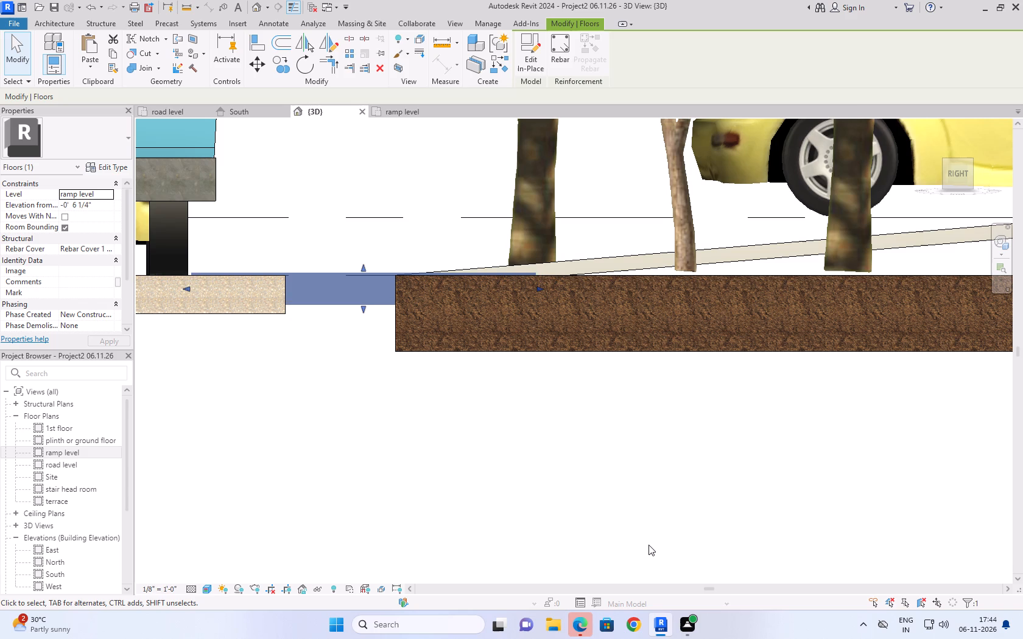
pyautogui.press('Up')
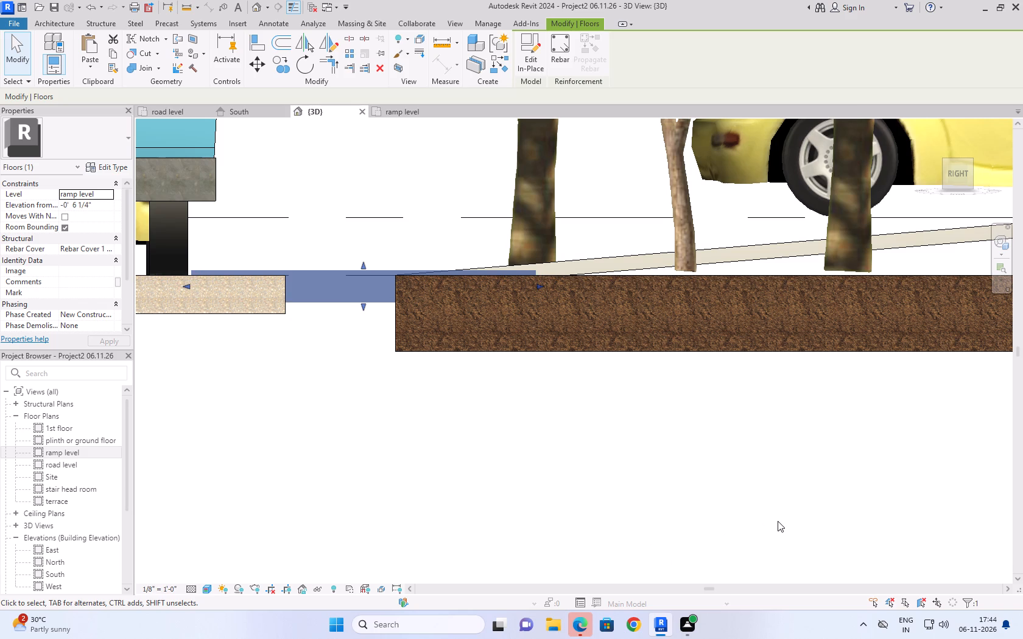
pyautogui.scroll(1, 778, 521)
pyautogui.scroll(-3, 961, 536)
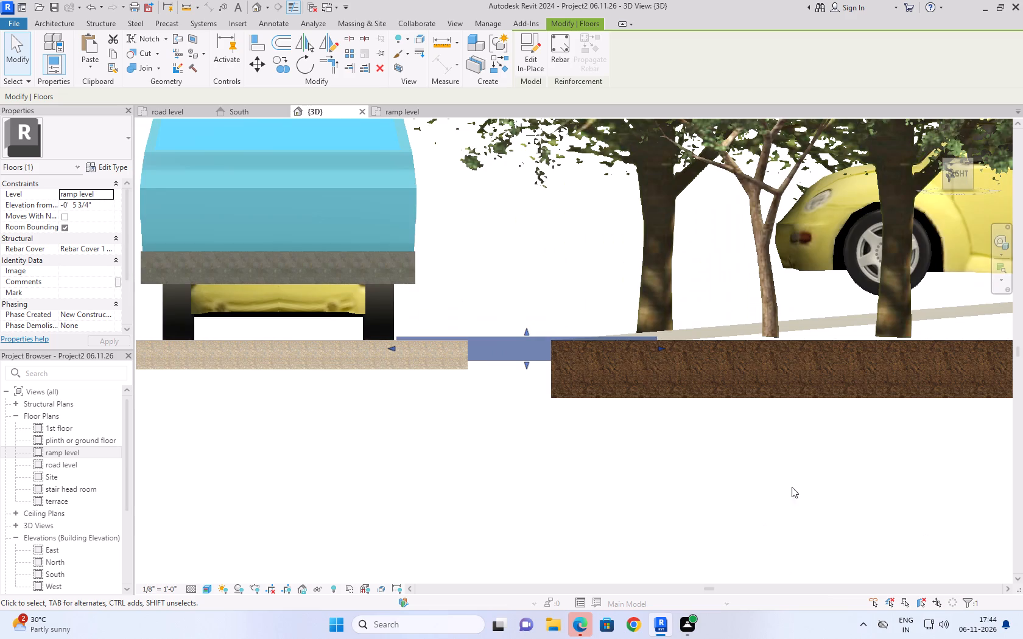
pyautogui.press('Up')
pyautogui.press('Down')
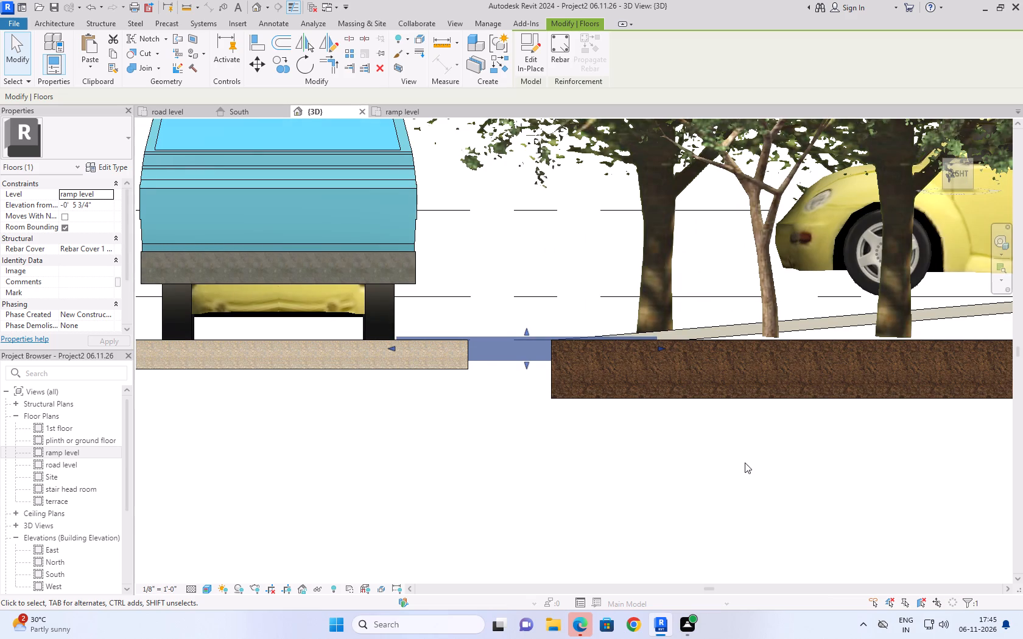
pyautogui.press('Up')
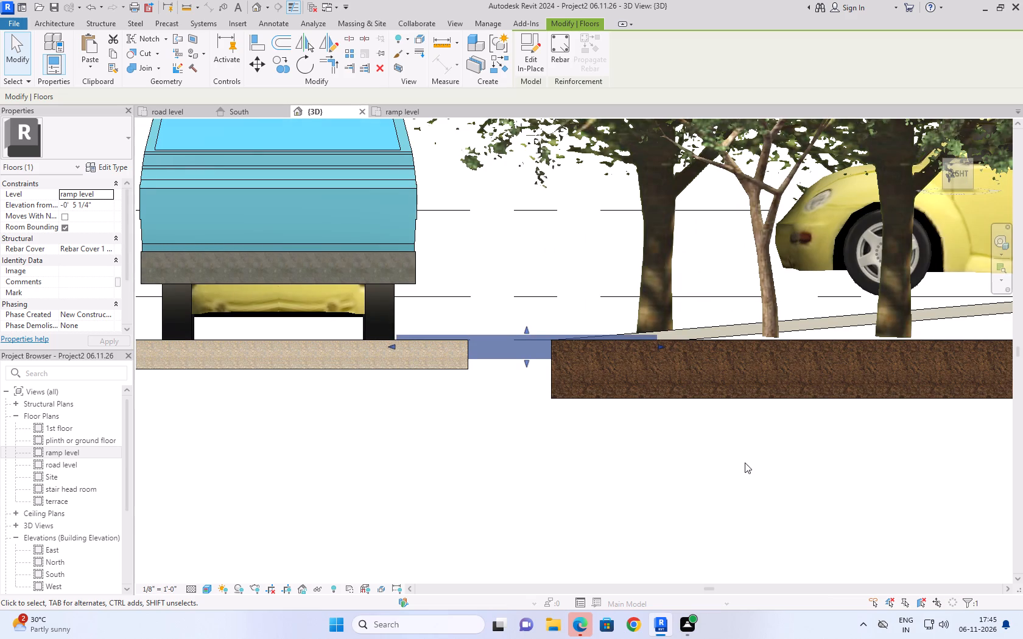
pyautogui.press('Left')
pyautogui.press('Down')
pyautogui.press('Up')
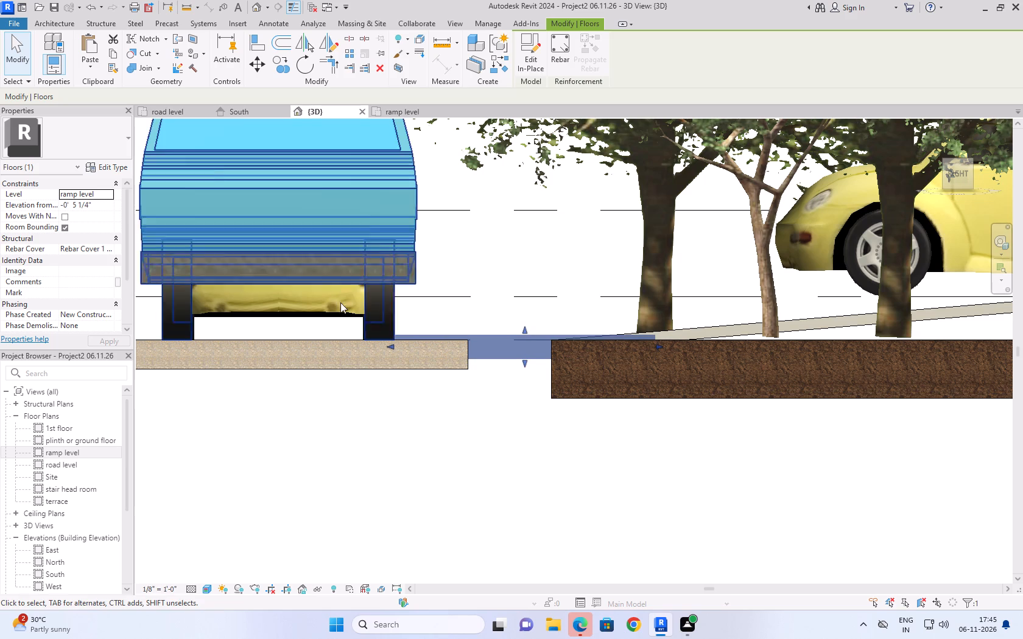
# Nudge the concrete road slab away from the house until only a narrow overlap with the house-side strip remains.
pyautogui.click(327, 340)
pyautogui.press('Left')
pyautogui.press('Left')
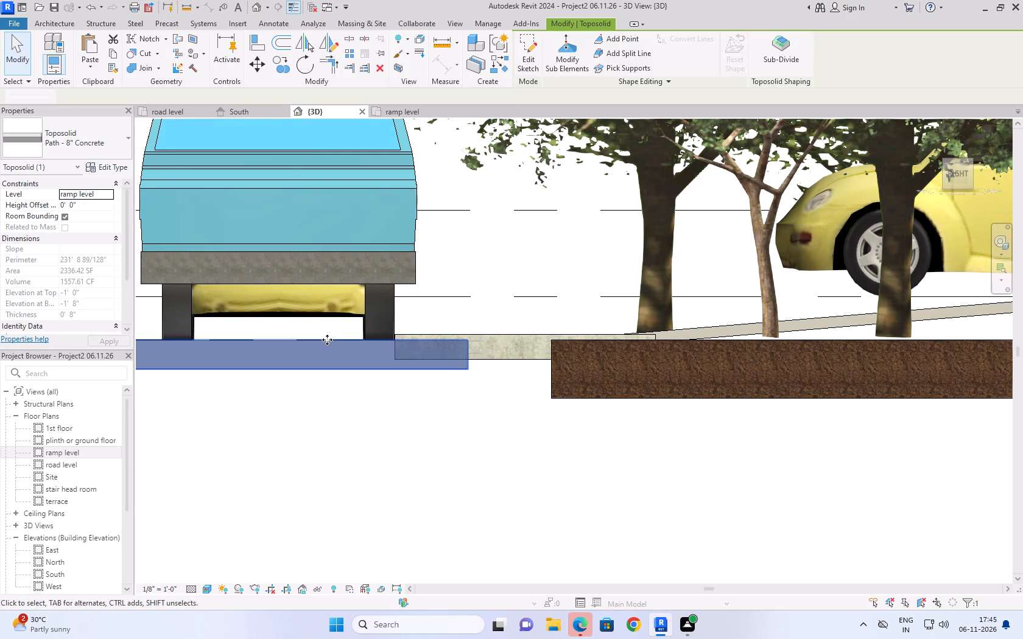
pyautogui.press('Left')
pyautogui.press('Left')
pyautogui.press('Left')
pyautogui.press('Left')
pyautogui.press('Left')
pyautogui.press('Left')
pyautogui.press('Left')
pyautogui.press('Left')
pyautogui.press('Left')
pyautogui.press('Left')
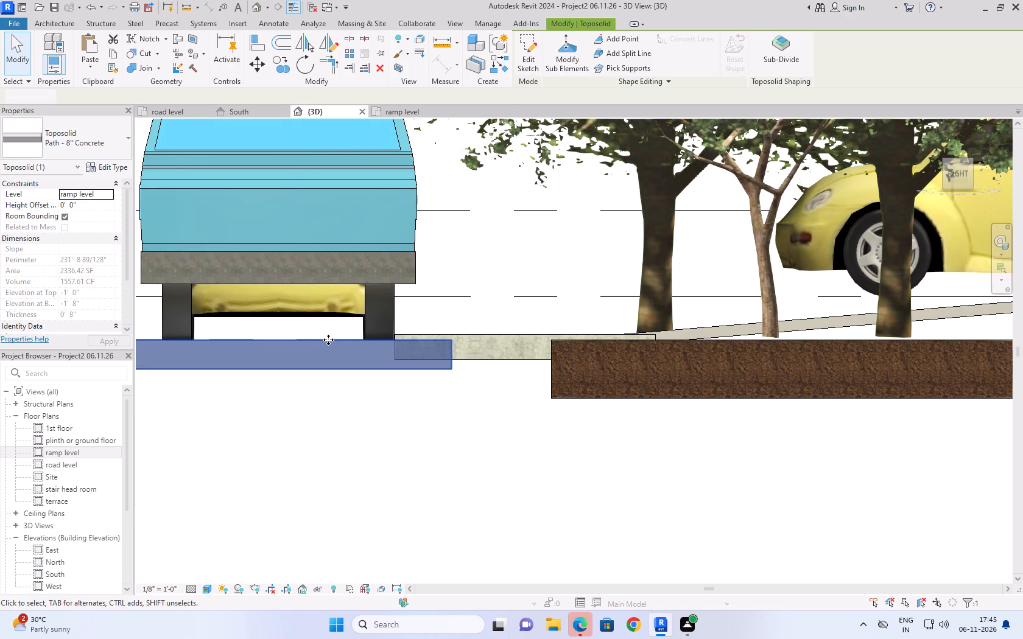
pyautogui.press('Left')
pyautogui.press('Left')
pyautogui.press('Left')
pyautogui.press('Left')
pyautogui.press('Left')
pyautogui.press('Left')
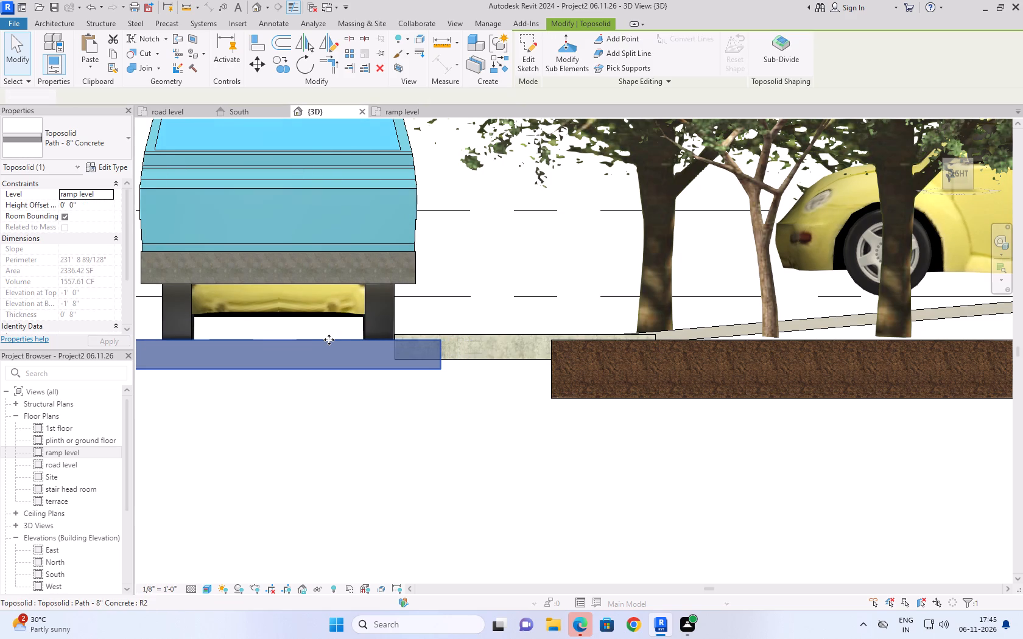
pyautogui.press('Left')
pyautogui.press('Left')
pyautogui.press('Left')
pyautogui.press('Left')
pyautogui.press('Left')
pyautogui.press('Left')
pyautogui.press('Left')
pyautogui.press('Left')
pyautogui.press('Left')
pyautogui.press('Left')
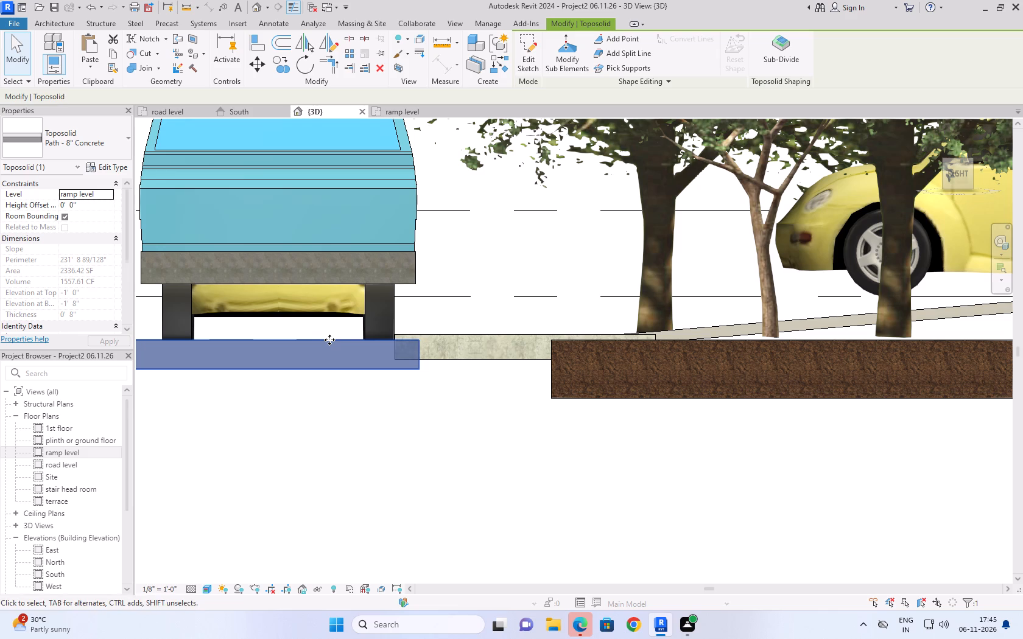
pyautogui.press('Left')
pyautogui.press('Left')
pyautogui.press('Left')
pyautogui.press('Left')
pyautogui.press('Left')
pyautogui.click(501, 487)
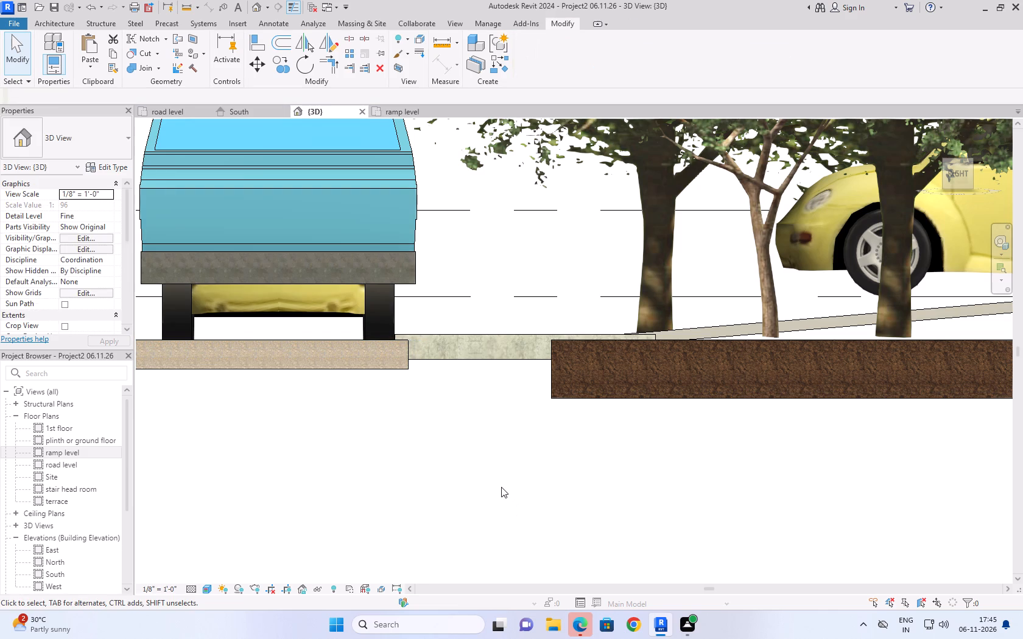
# In the road level plan, nudge the van and the Beetle in the house-side lane three increments away from the house-side strip.
pyautogui.scroll(-3, 597, 501)
pyautogui.scroll(-7, 691, 526)
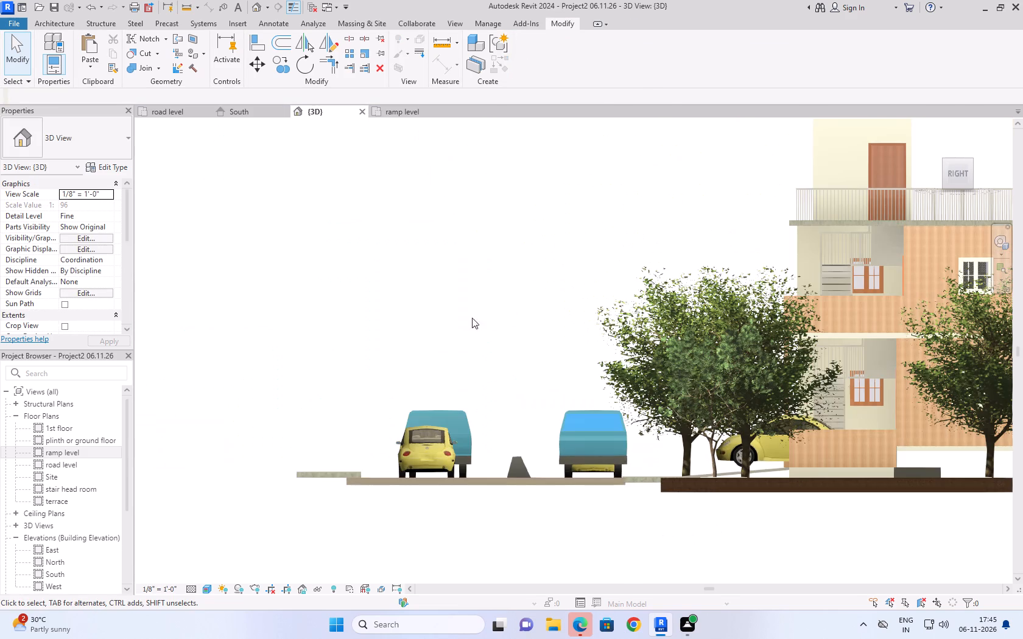
pyautogui.click(177, 114)
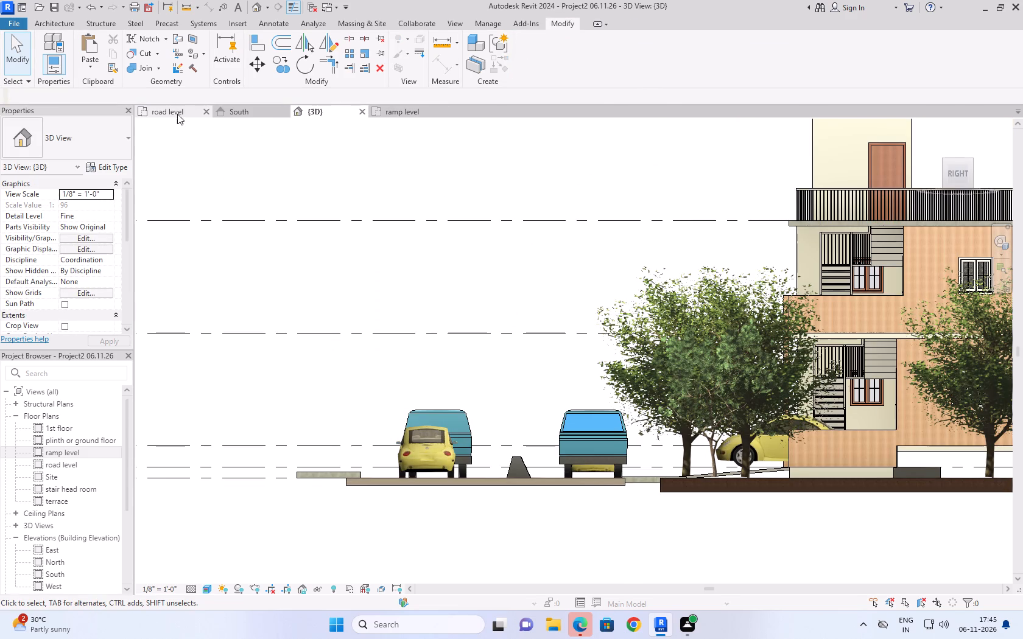
pyautogui.scroll(-3, 847, 430)
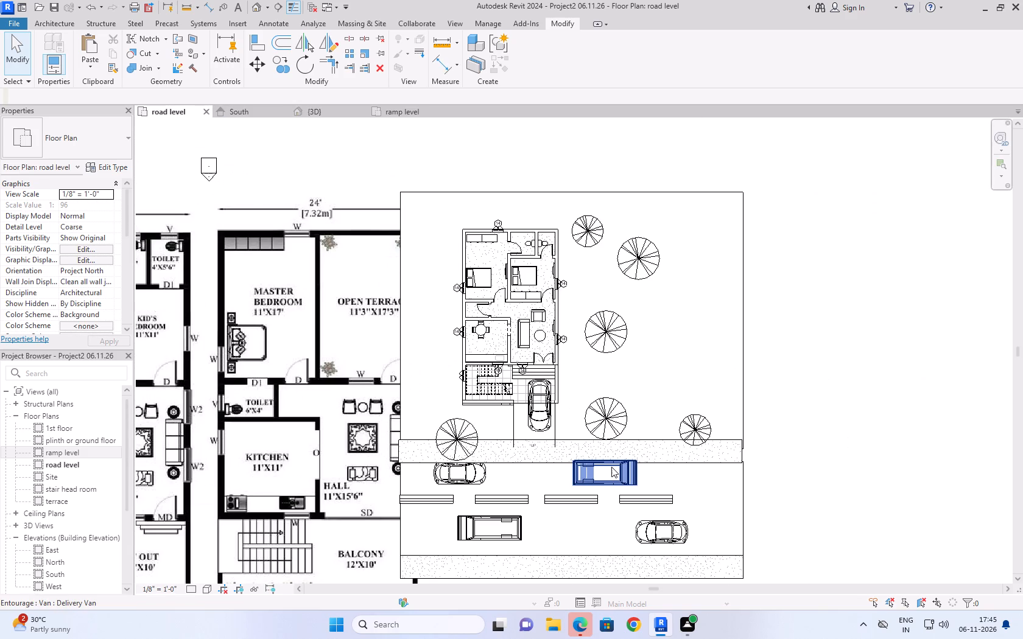
pyautogui.click(611, 467)
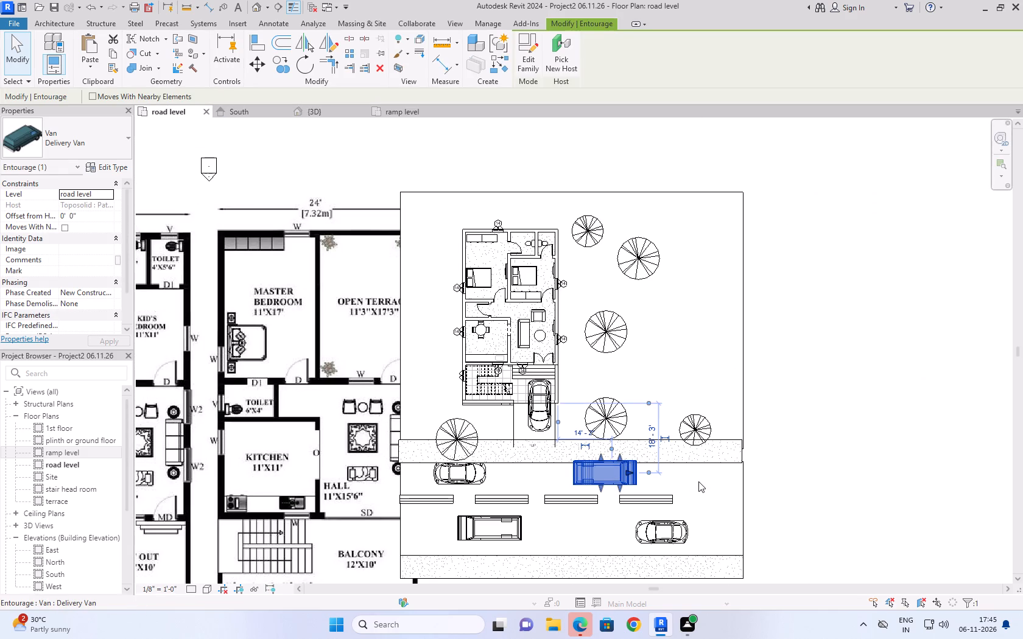
pyautogui.press('Down')
pyautogui.press('Down')
pyautogui.press('Down')
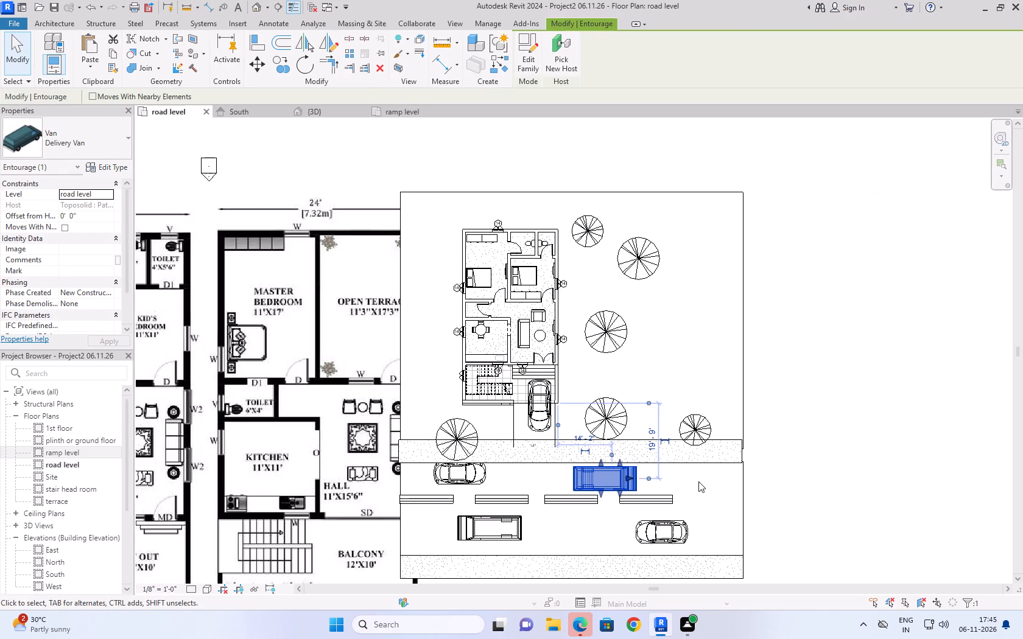
pyautogui.click(472, 468)
pyautogui.press('Down')
pyautogui.press('Down')
pyautogui.press('Down')
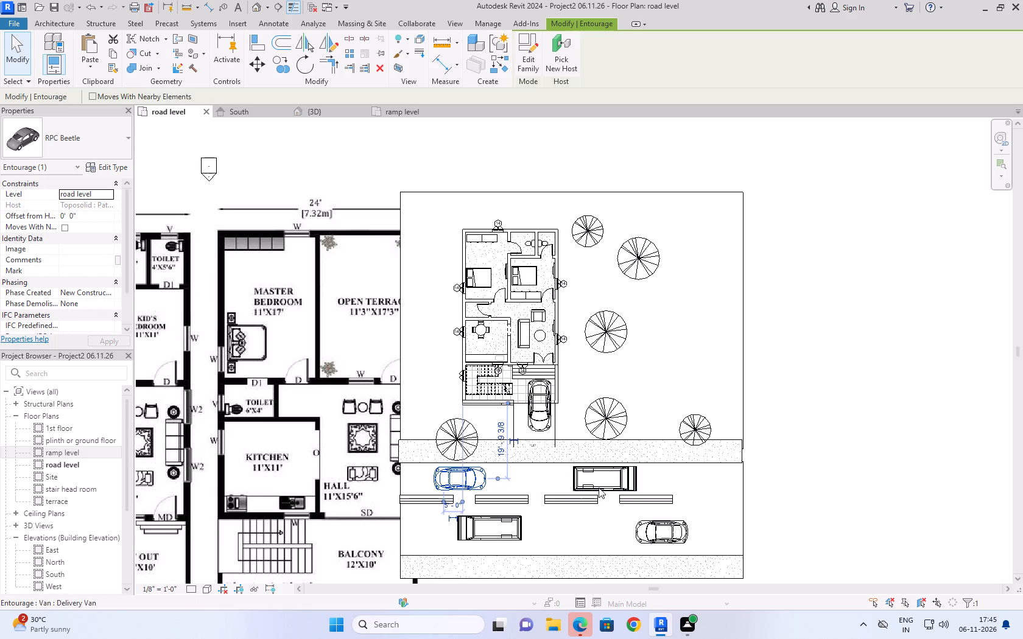
# Nudge the three divider walls nearest the road's open end three increments each, away from the house.
pyautogui.click(810, 494)
pyautogui.click(650, 500)
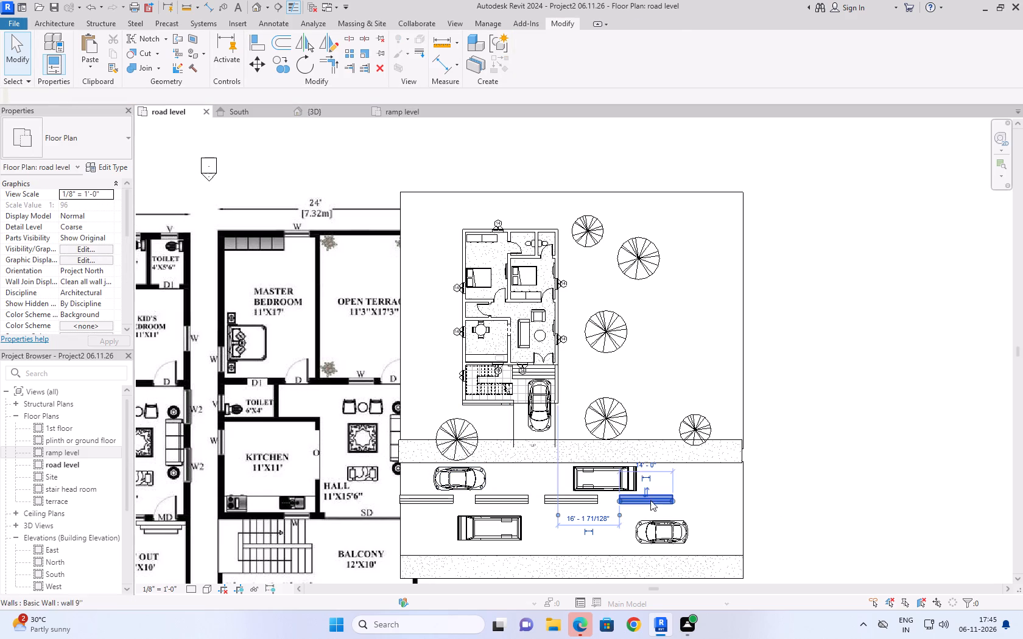
pyautogui.press('Down')
pyautogui.press('Down')
pyautogui.press('Down')
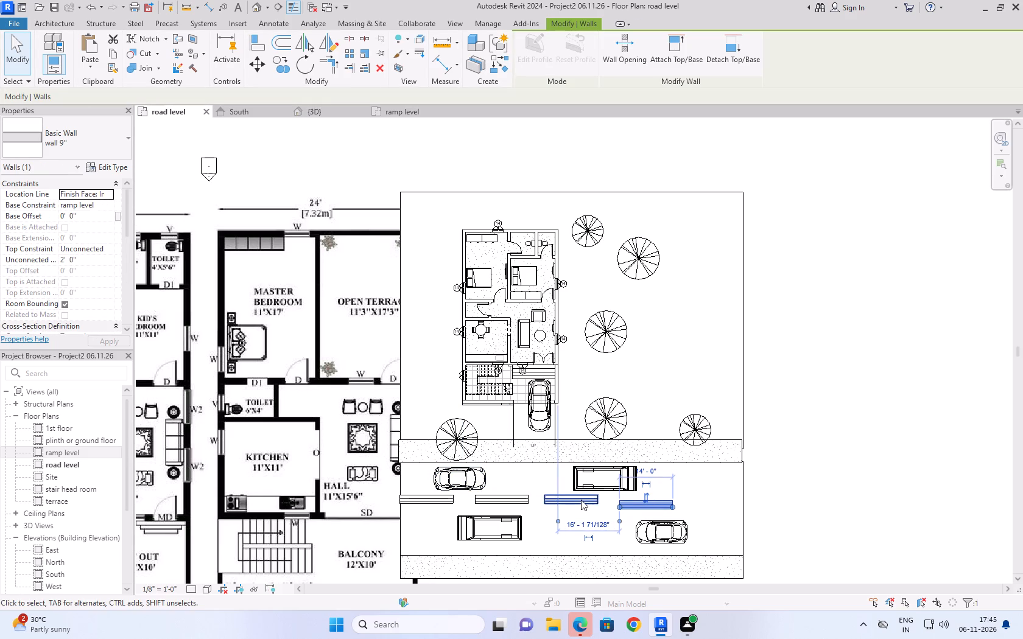
pyautogui.click(581, 500)
pyautogui.press('Down')
pyautogui.press('Down')
pyautogui.press('Down')
pyautogui.click(522, 495)
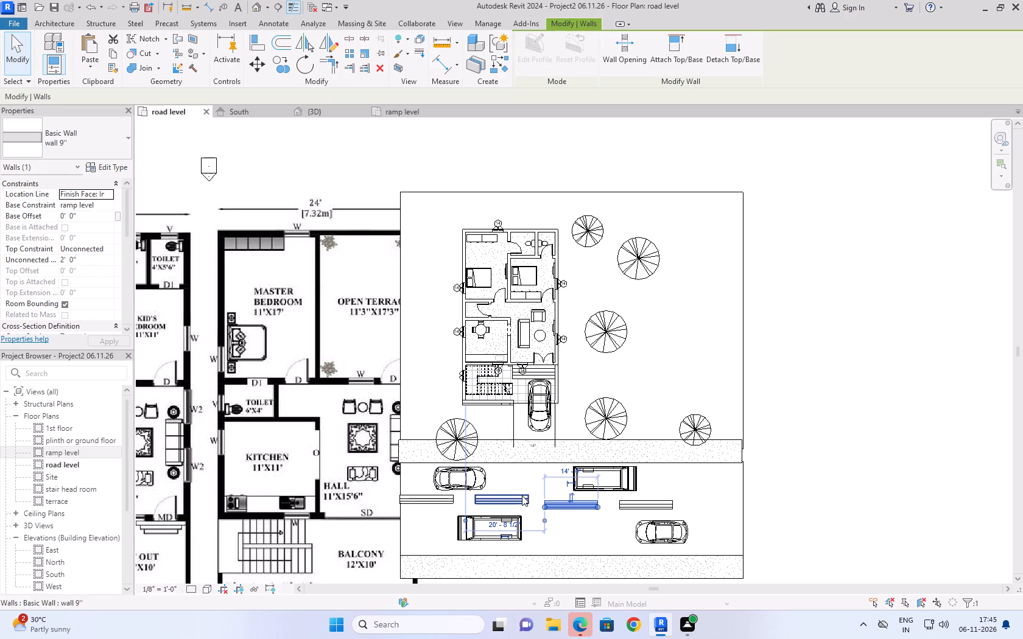
pyautogui.press('Down')
pyautogui.press('Down')
pyautogui.press('Down')
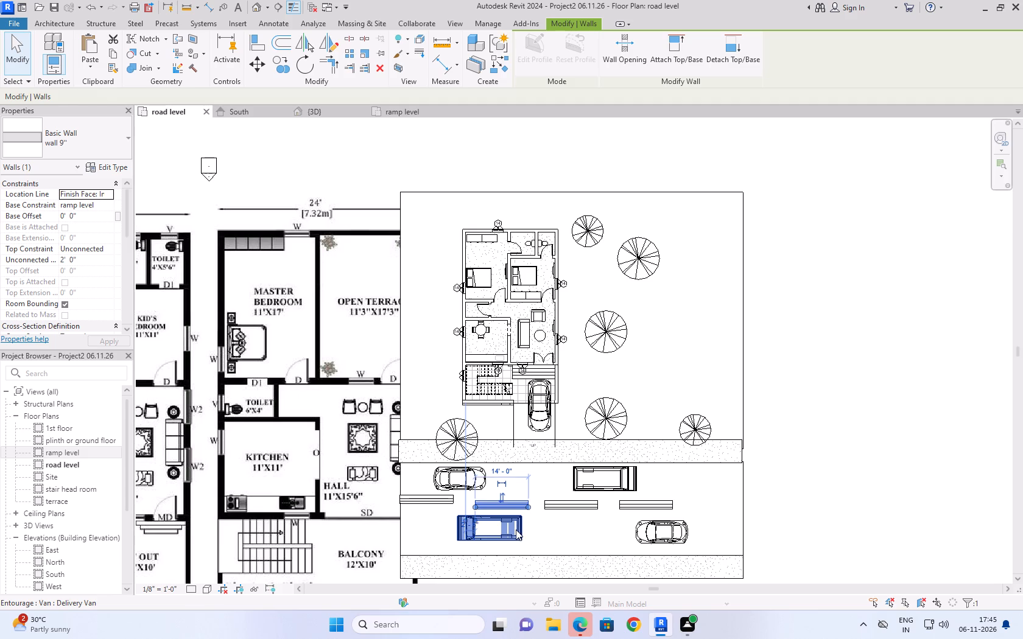
# Nudge the van and the Beetle in the far lane away from the divider walls, toward the outer strip.
pyautogui.click(516, 529)
pyautogui.press('Down')
pyautogui.press('Down')
pyautogui.press('Down')
pyautogui.press('Down')
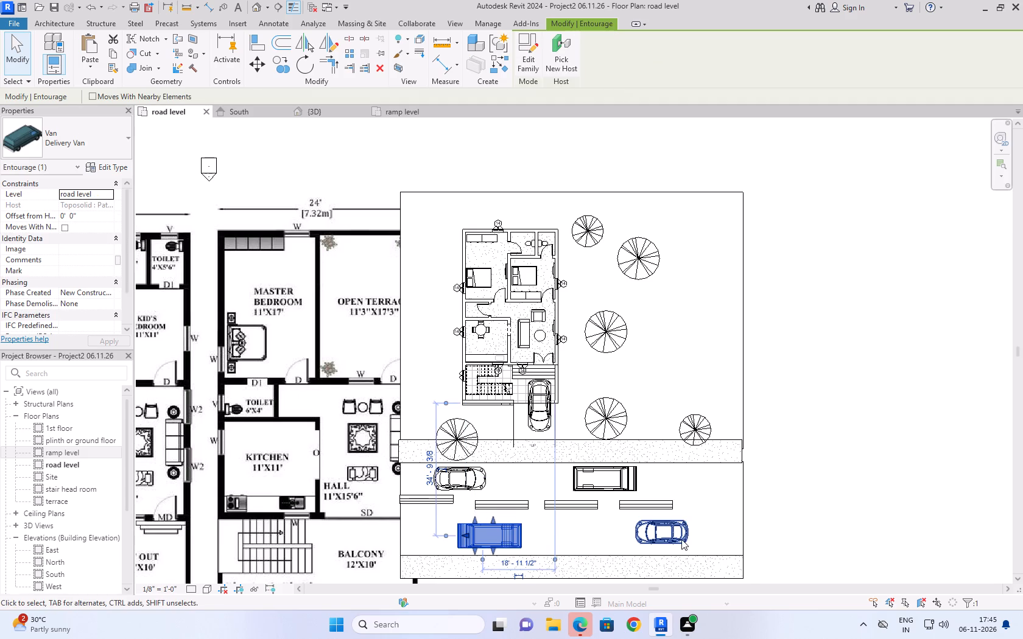
pyautogui.click(681, 539)
pyautogui.press('Down')
pyautogui.press('Down')
pyautogui.press('Down')
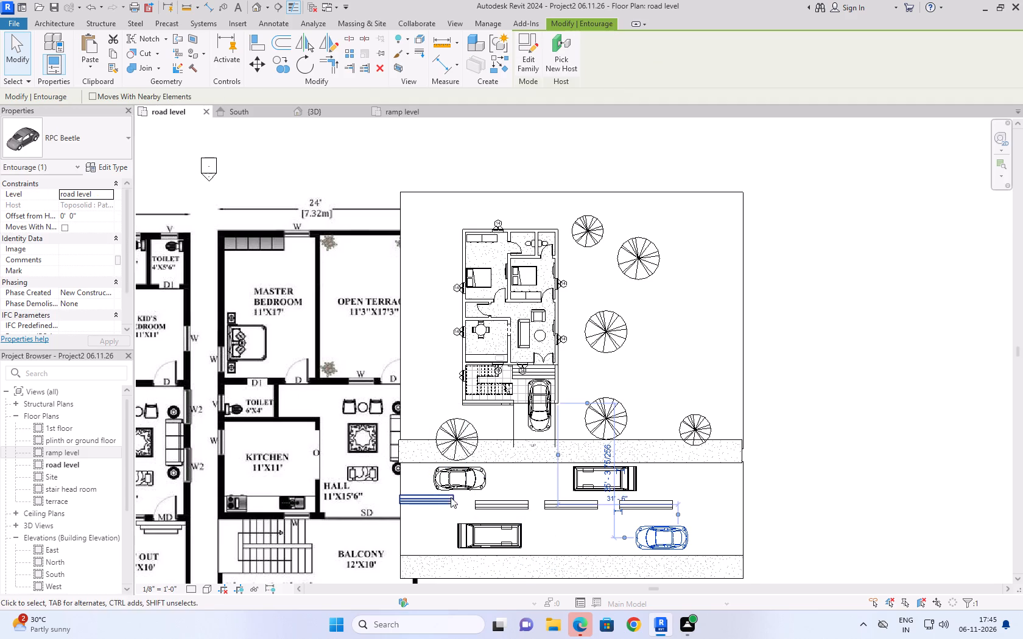
# Nudge the remaining divider wall at the road's other end away from the house, in line with the other three.
pyautogui.click(448, 496)
pyautogui.press('Down')
pyautogui.press('Down')
pyautogui.press('Down')
pyautogui.press('Up')
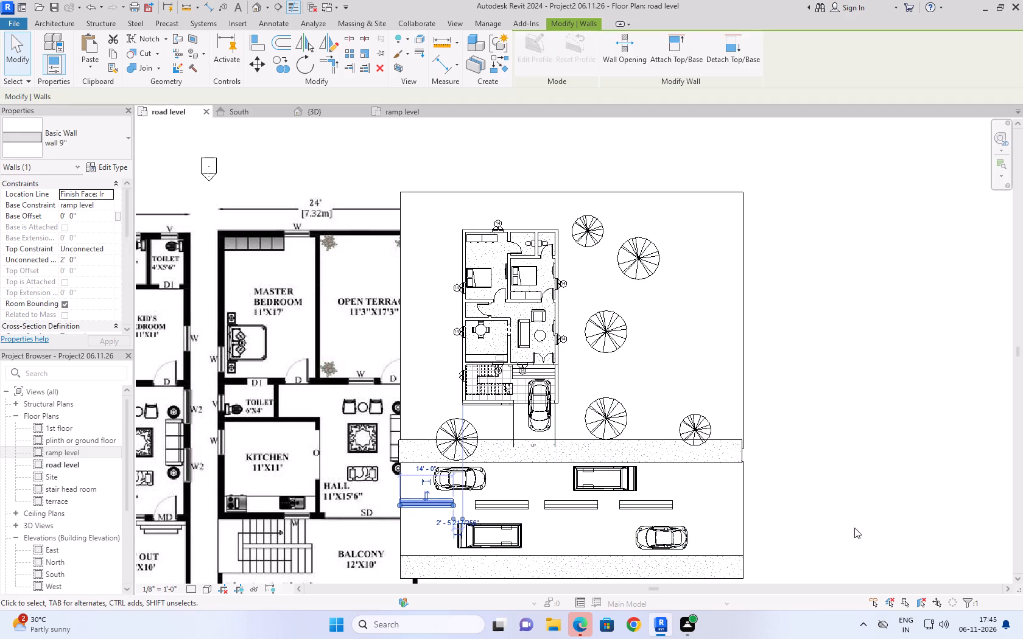
# Nudge the Beetle and the van in the house-side lane one increment each toward the divider walls.
pyautogui.click(888, 522)
pyautogui.click(478, 482)
pyautogui.press('Down')
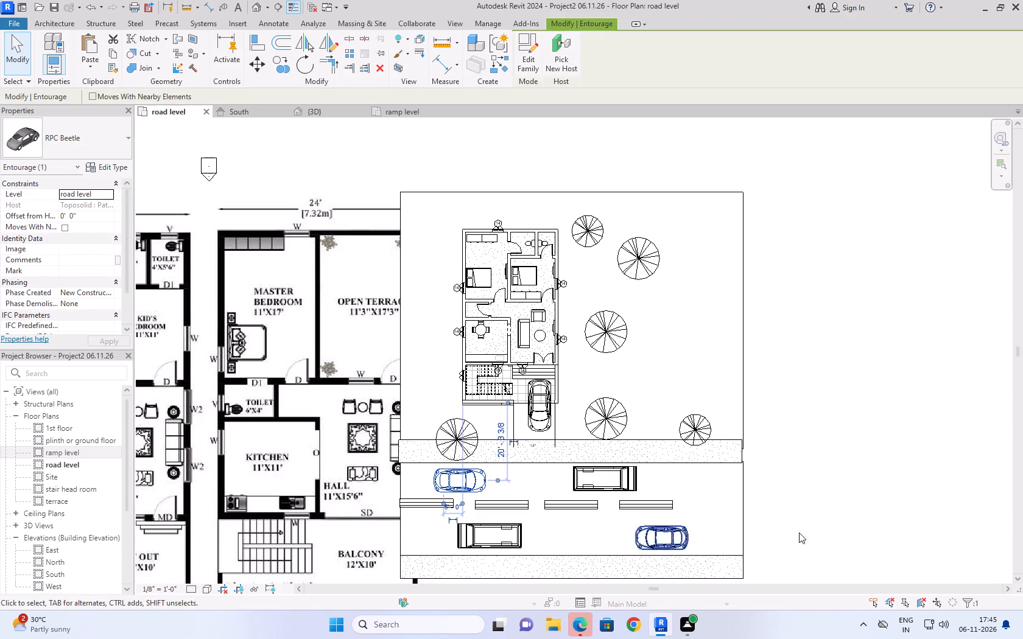
pyautogui.click(904, 512)
pyautogui.click(617, 483)
pyautogui.press('Down')
pyautogui.click(830, 467)
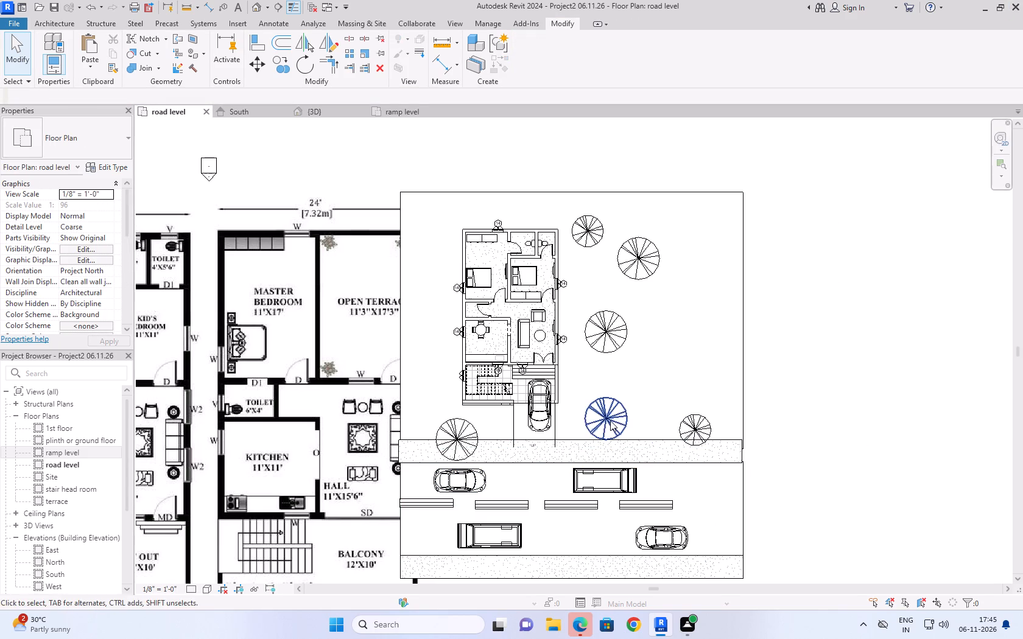
# In the 3D view, nudge the out-of-line divider wall away from the house until its profile lines up with the other dividers.
pyautogui.click(309, 108)
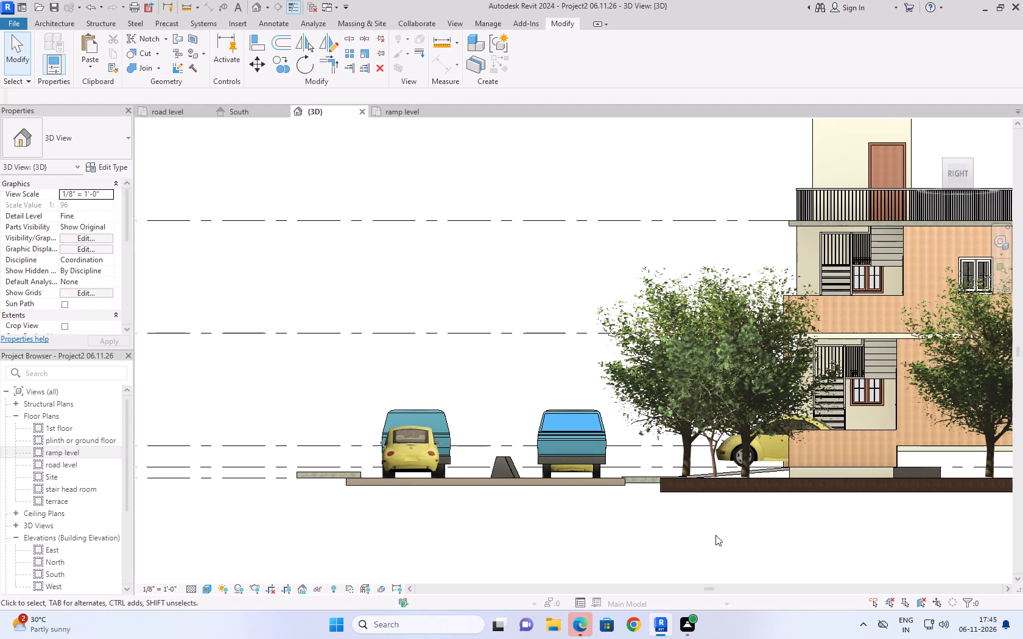
pyautogui.scroll(9, 516, 470)
pyautogui.middleClick(516, 470)
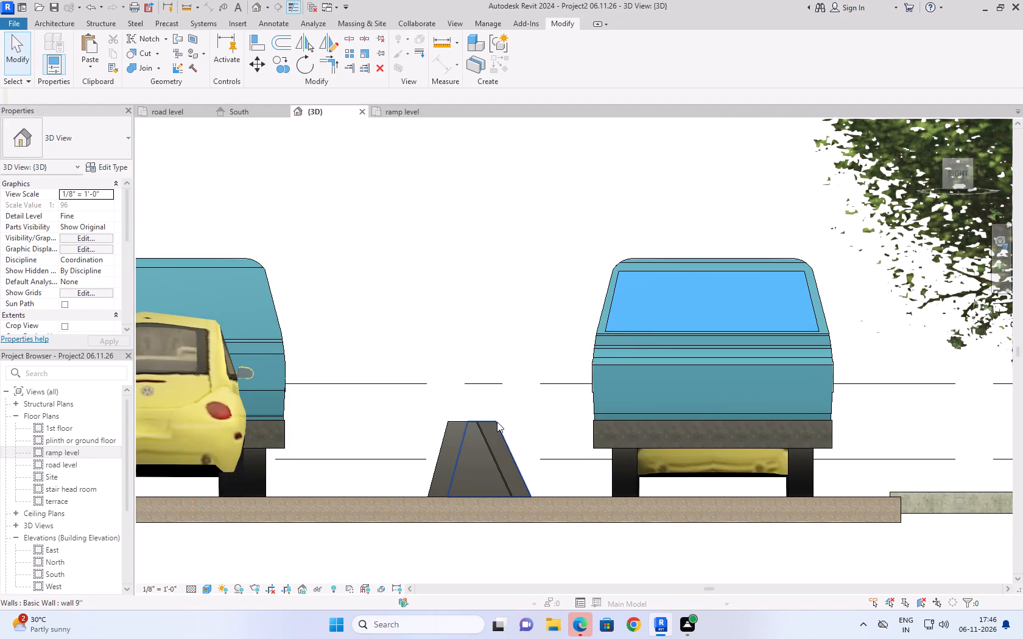
pyautogui.click(497, 422)
pyautogui.press('Left')
pyautogui.press('Left')
pyautogui.press('Left')
pyautogui.press('Left')
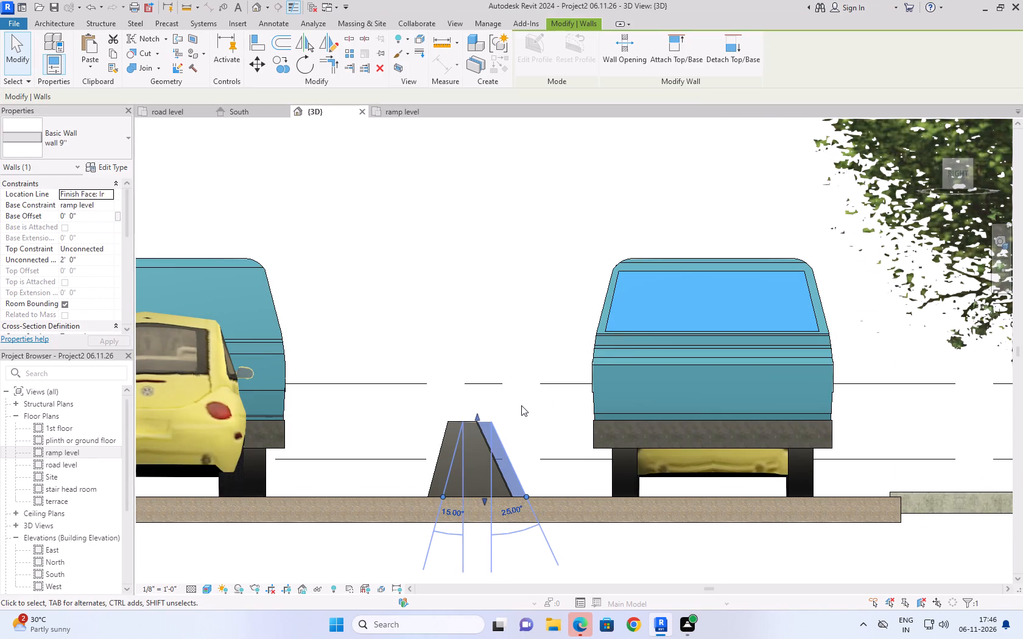
pyautogui.press('Left')
pyautogui.press('Left')
pyautogui.press('Left')
pyautogui.press('Left')
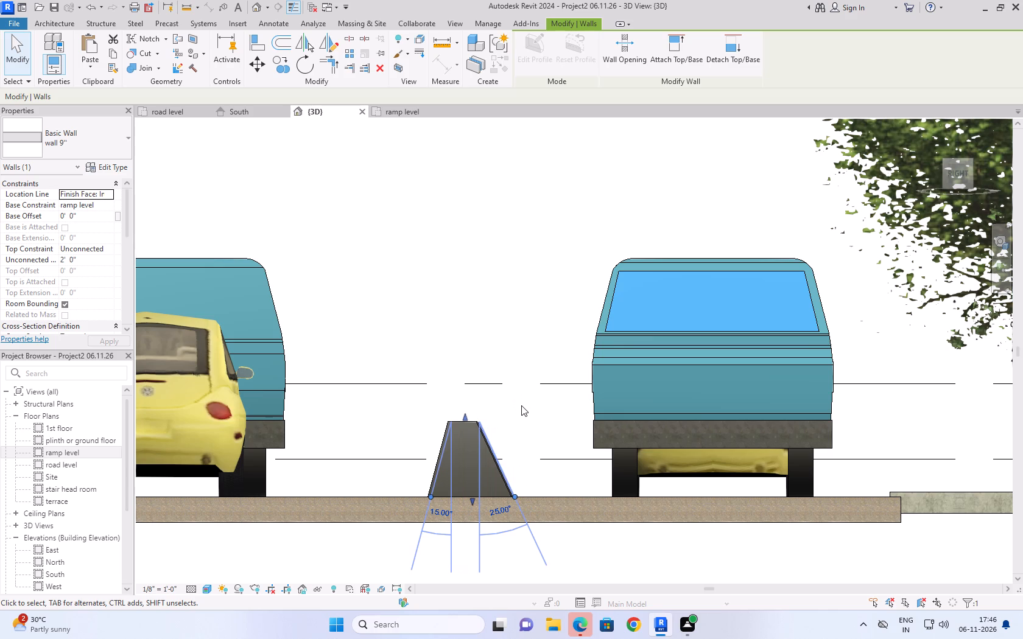
pyautogui.press('Left')
pyautogui.press('Right')
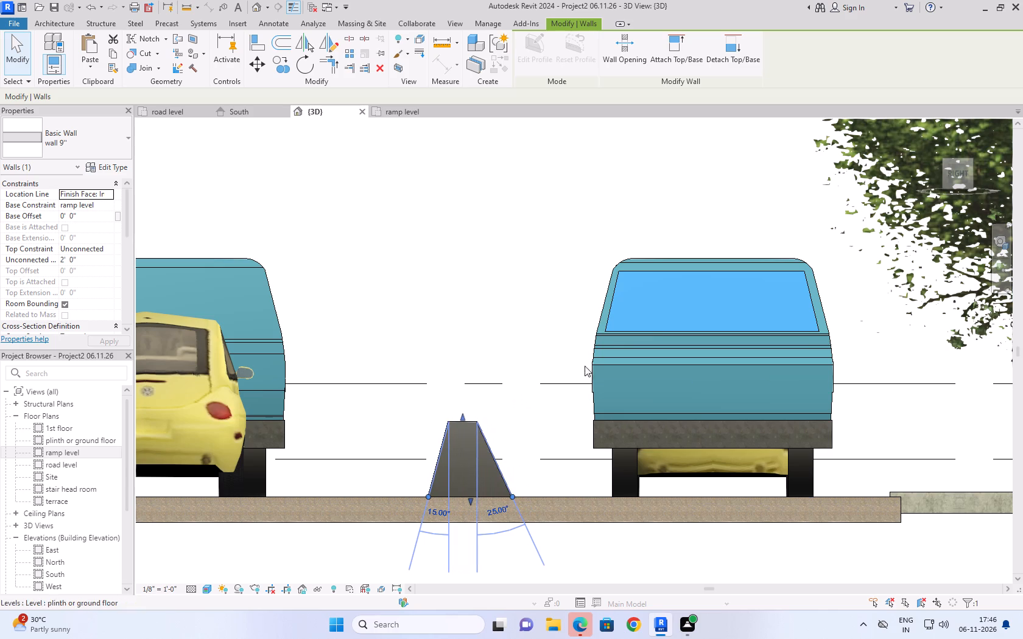
pyautogui.click(515, 259)
pyautogui.scroll(-4, 550, 268)
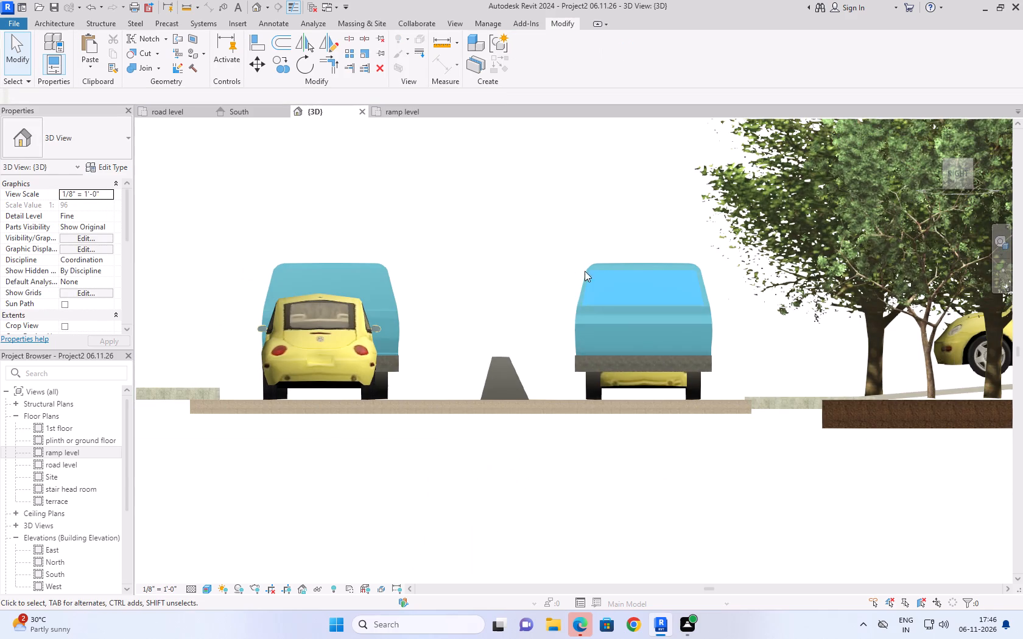
pyautogui.scroll(-5, 566, 595)
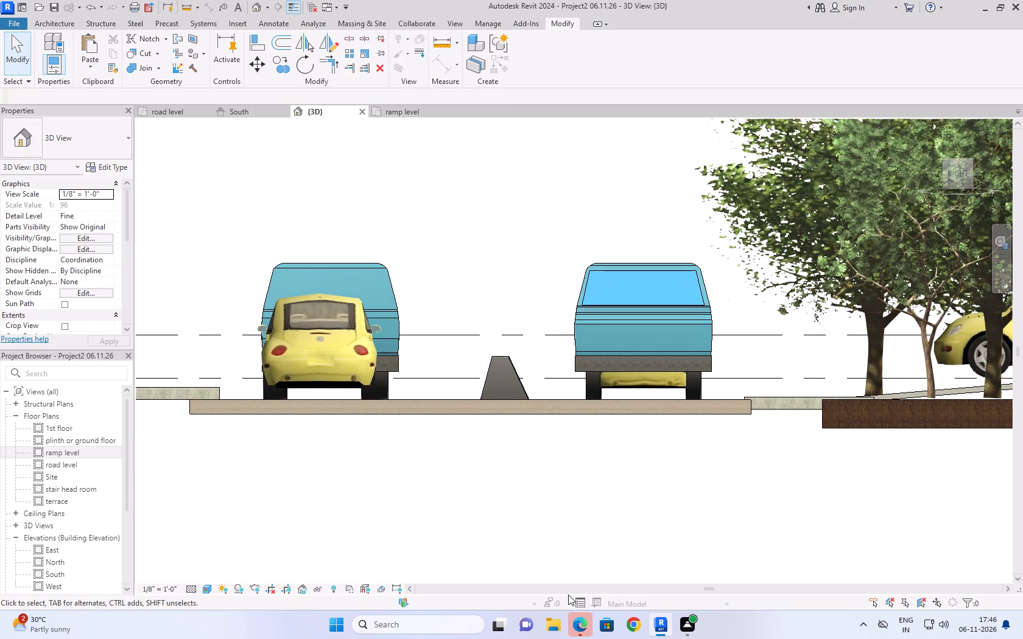
pyautogui.scroll(-4, 580, 582)
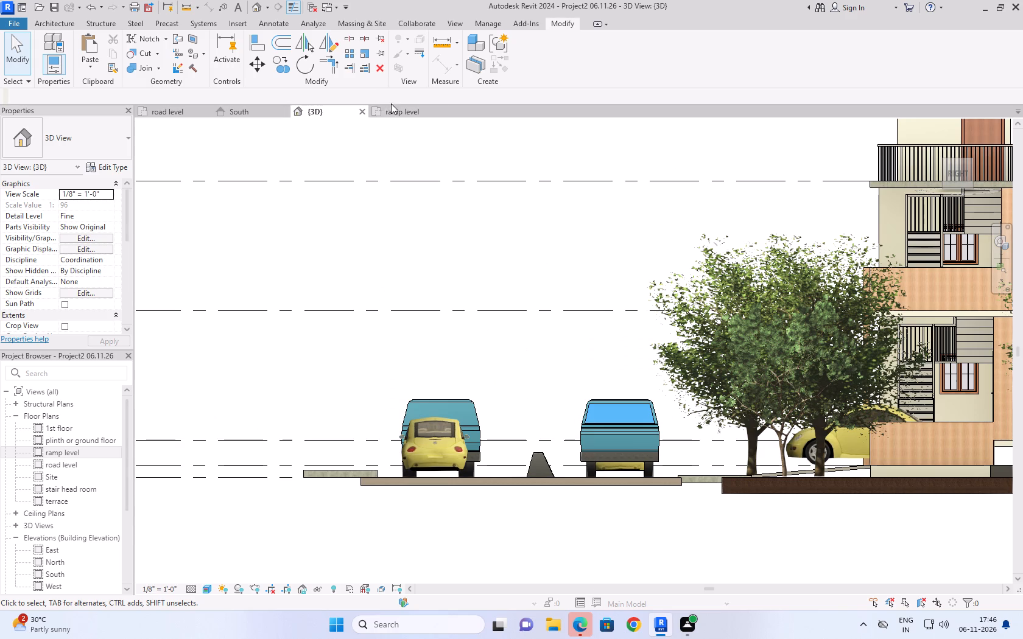
# In the ramp level plan, change the American Beech tree beside the driveway, nearest the road, to Common Apple - 20'.
pyautogui.click(402, 118)
pyautogui.click(404, 114)
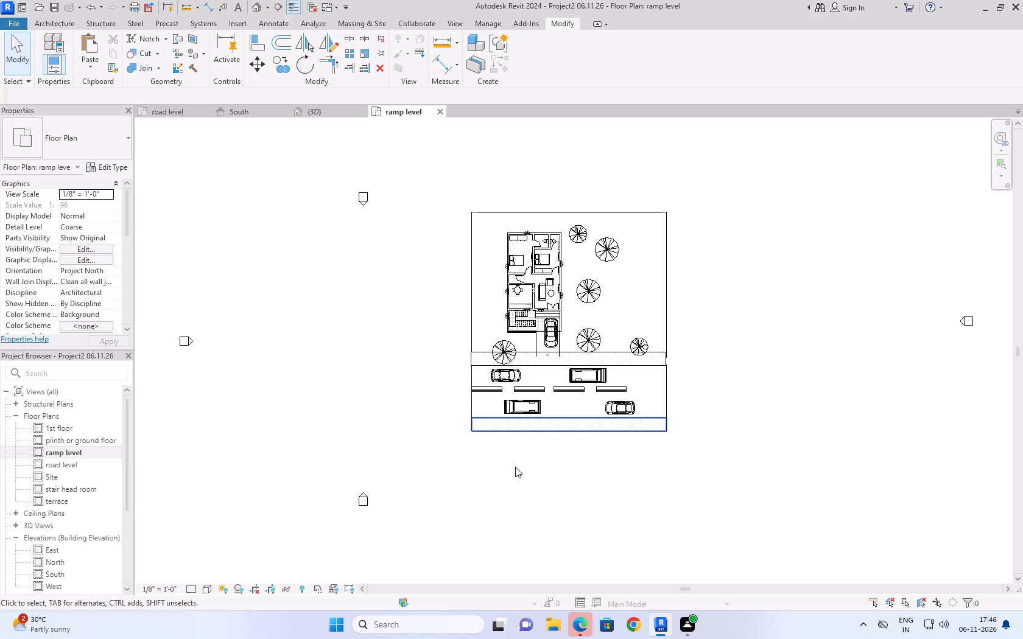
pyautogui.click(555, 543)
pyautogui.click(596, 340)
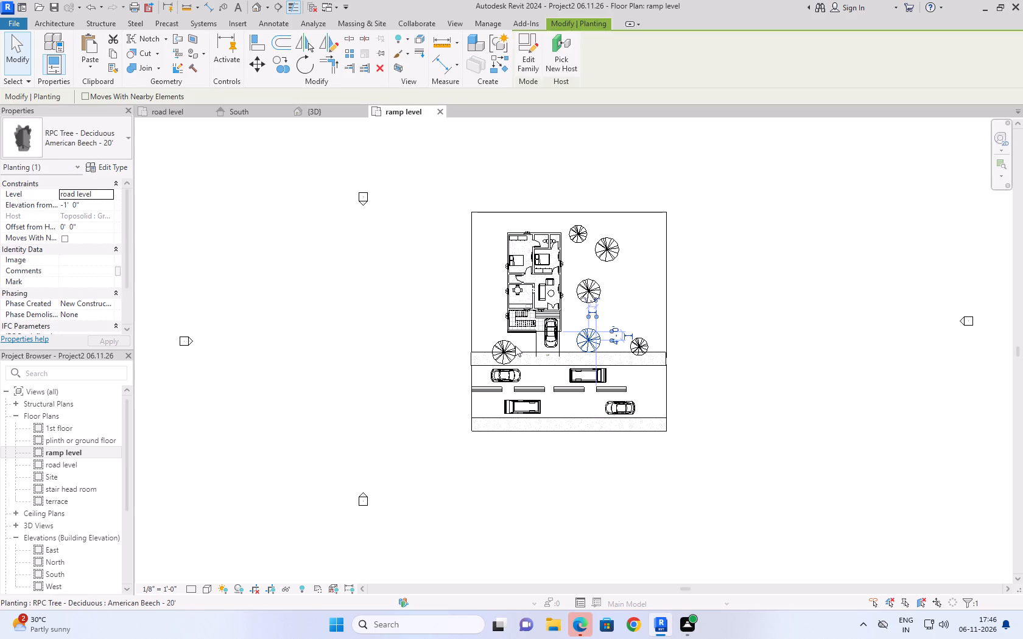
pyautogui.click(103, 137)
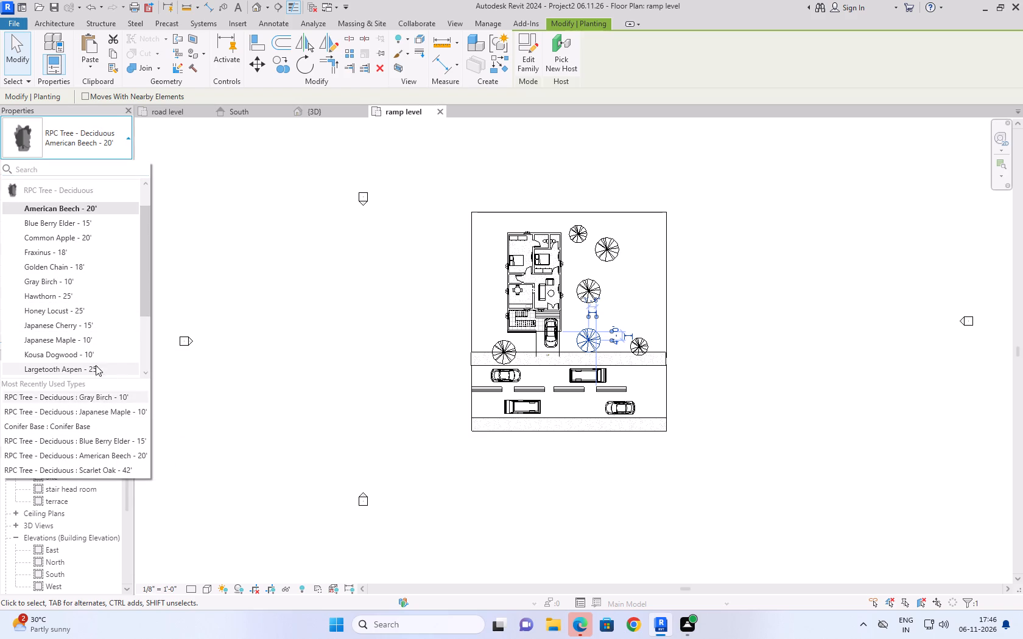
pyautogui.click(60, 239)
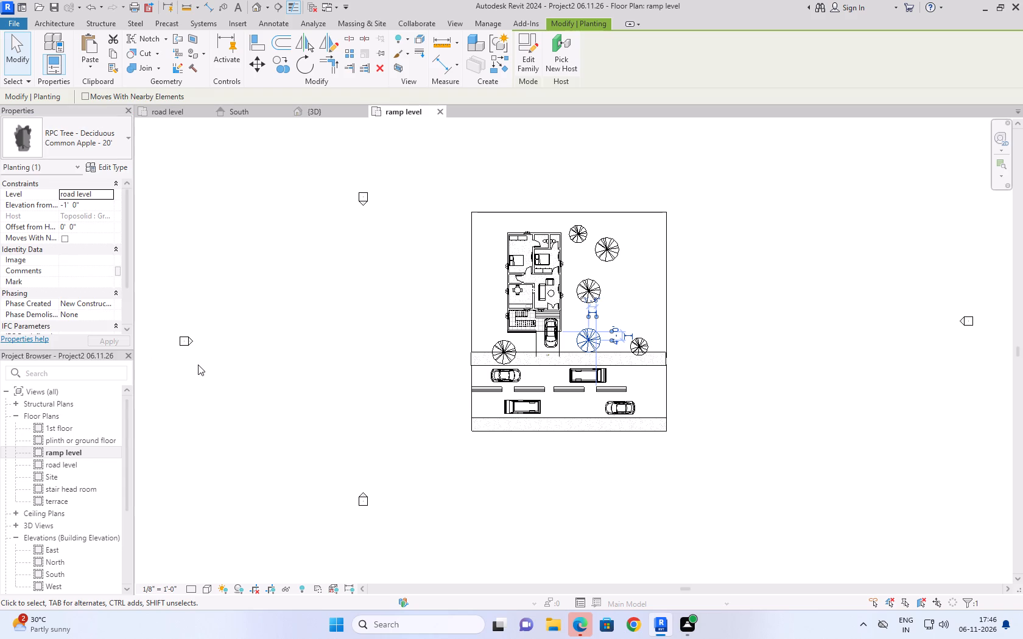
pyautogui.click(454, 464)
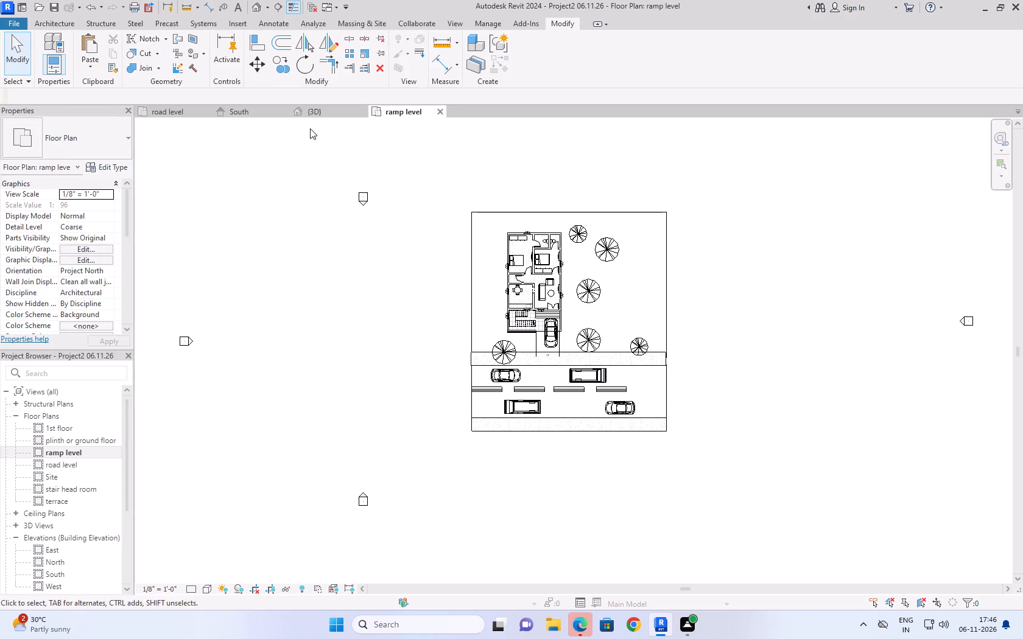
# Examine the apple tree beside the driveway and its surroundings in the 3D home view, up close and from afar.
pyautogui.click(318, 116)
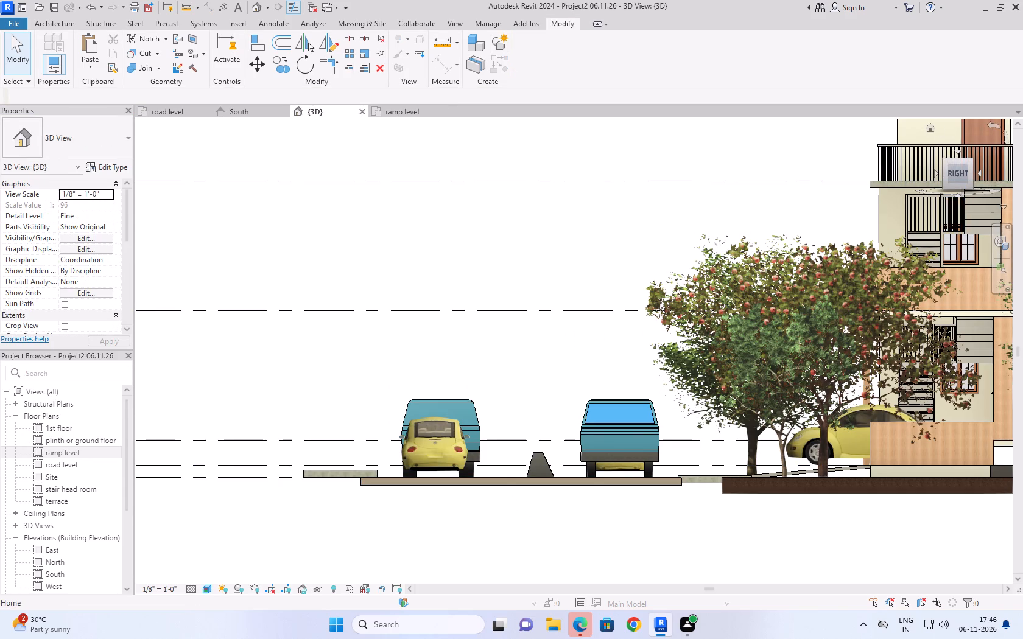
pyautogui.click(933, 127)
pyautogui.scroll(10, 733, 503)
pyautogui.scroll(1, 648, 243)
pyautogui.moveTo(650, 243); pyautogui.dragTo(583, 389, button='middle')
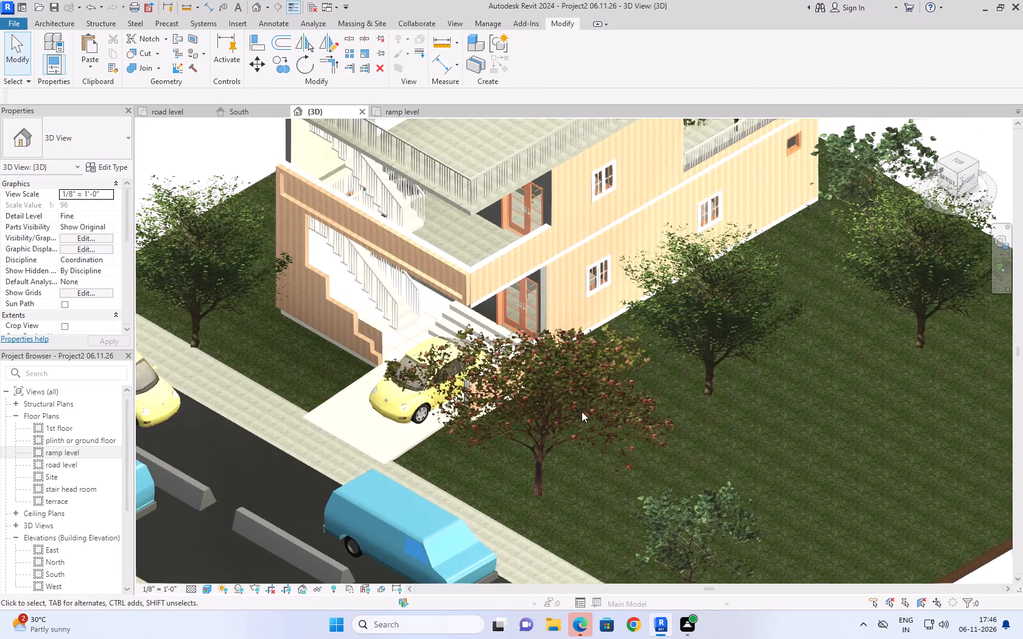
pyautogui.scroll(8, 586, 418)
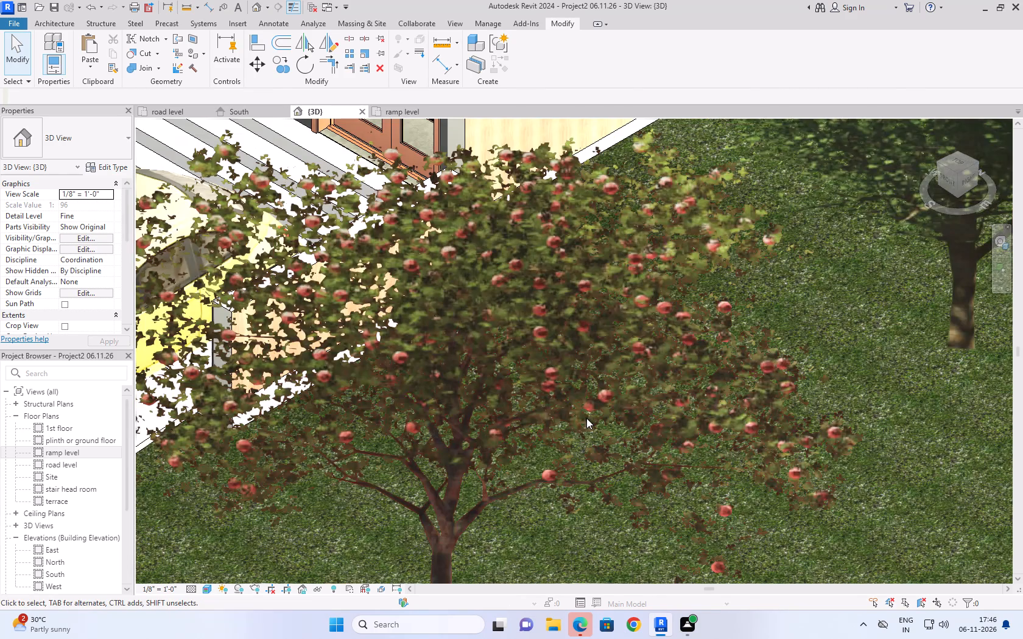
pyautogui.scroll(-8, 543, 352)
pyautogui.scroll(-3, 580, 431)
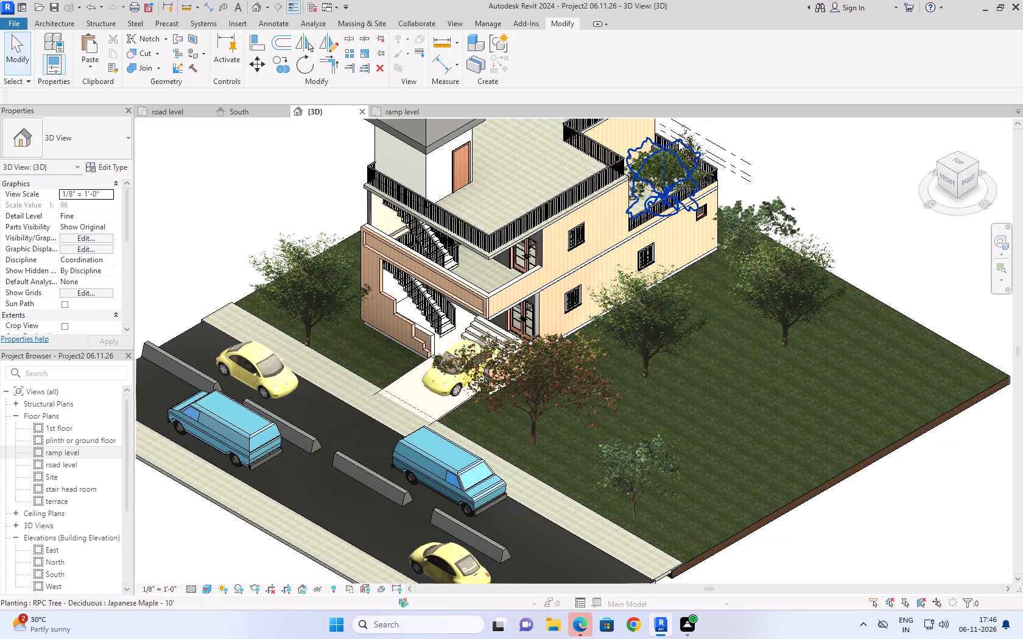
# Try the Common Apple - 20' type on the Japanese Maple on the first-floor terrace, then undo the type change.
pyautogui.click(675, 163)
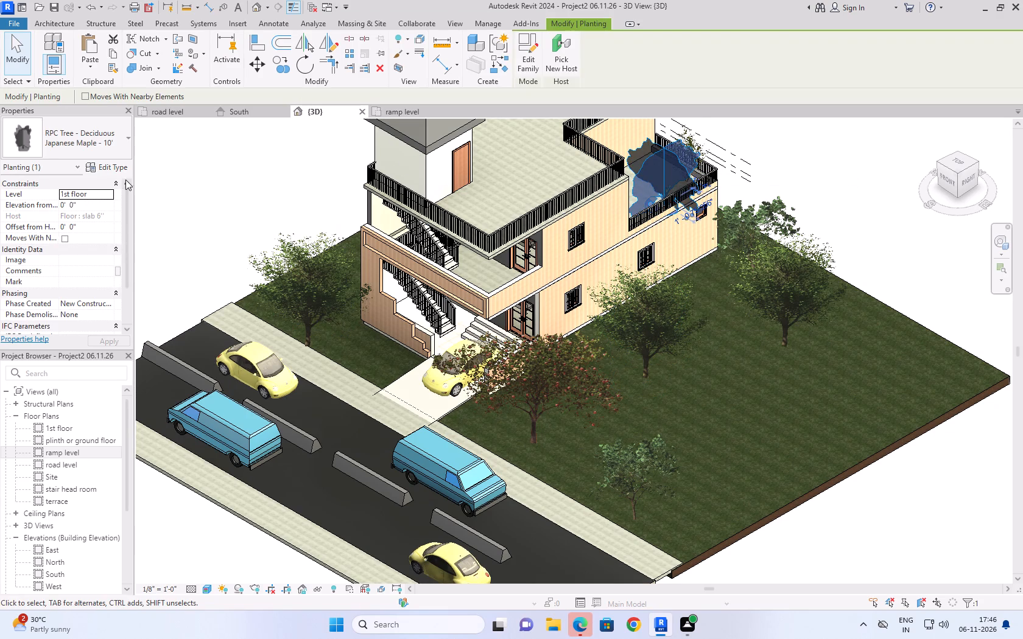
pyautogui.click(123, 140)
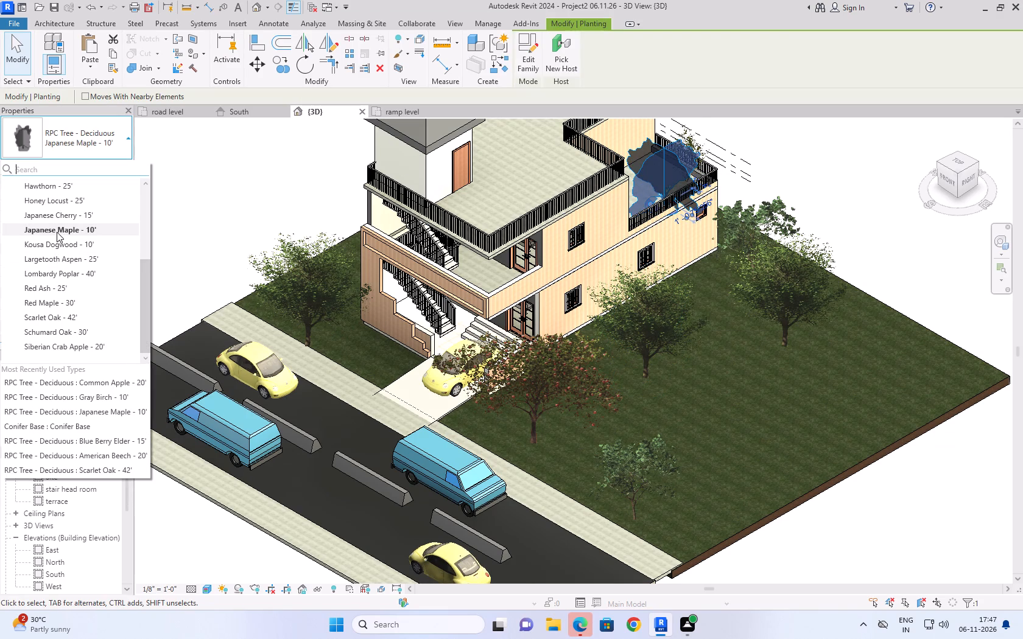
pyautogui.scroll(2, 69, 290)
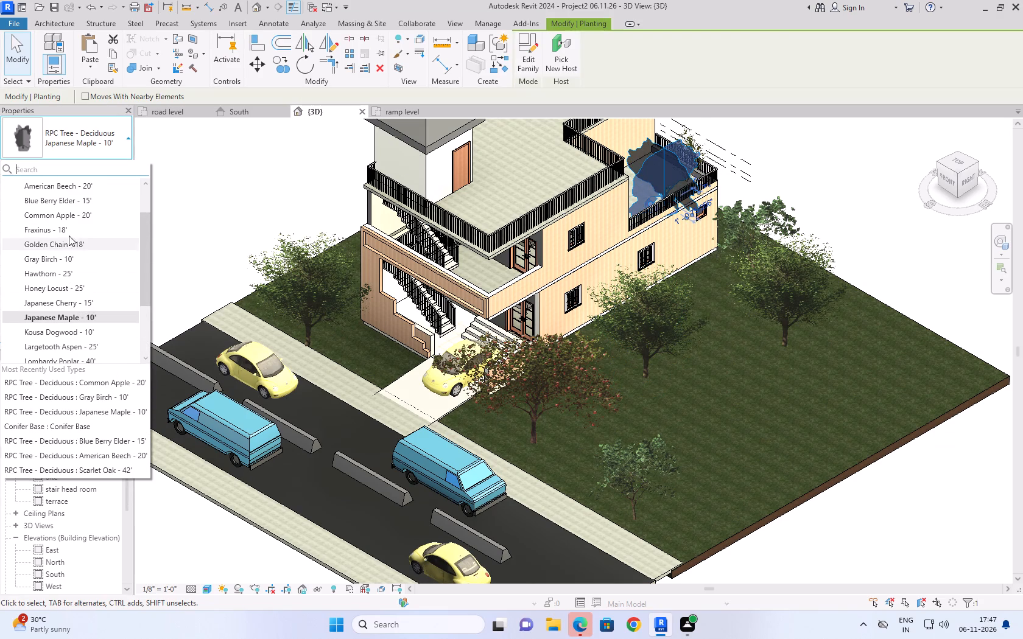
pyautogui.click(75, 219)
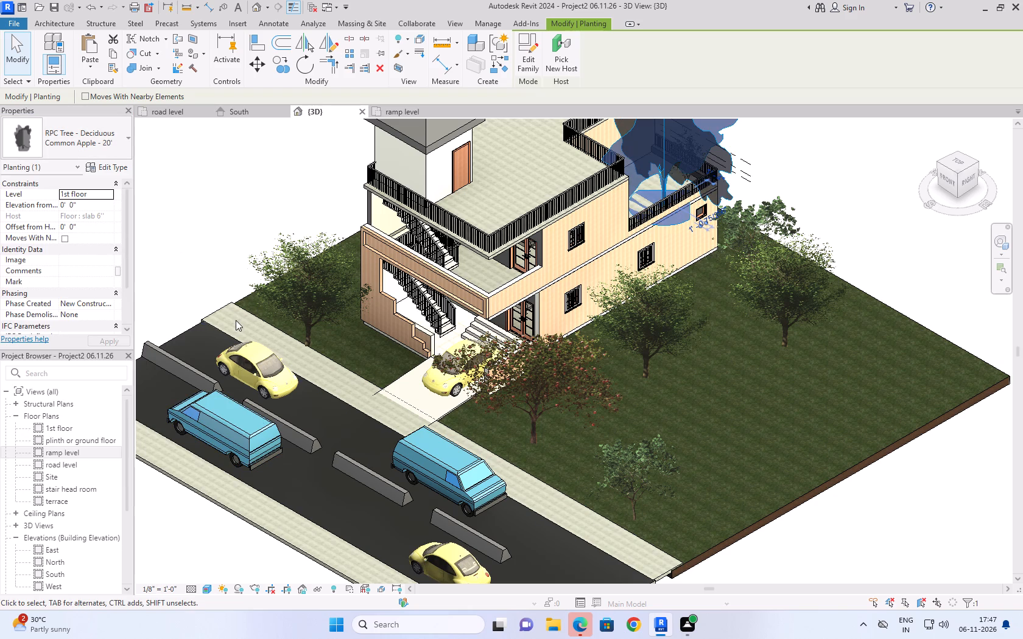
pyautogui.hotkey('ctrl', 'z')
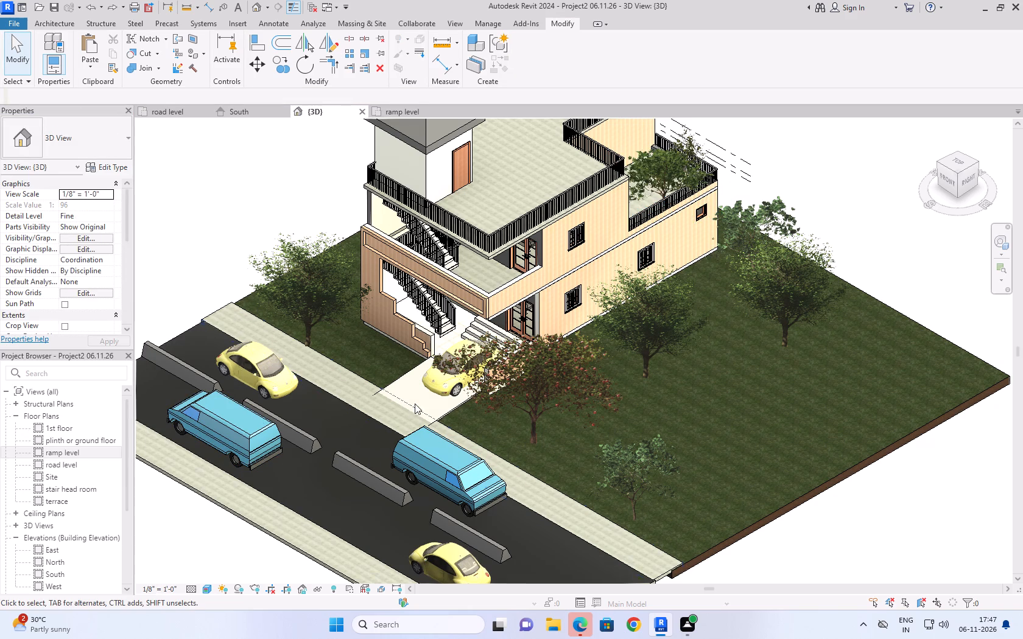
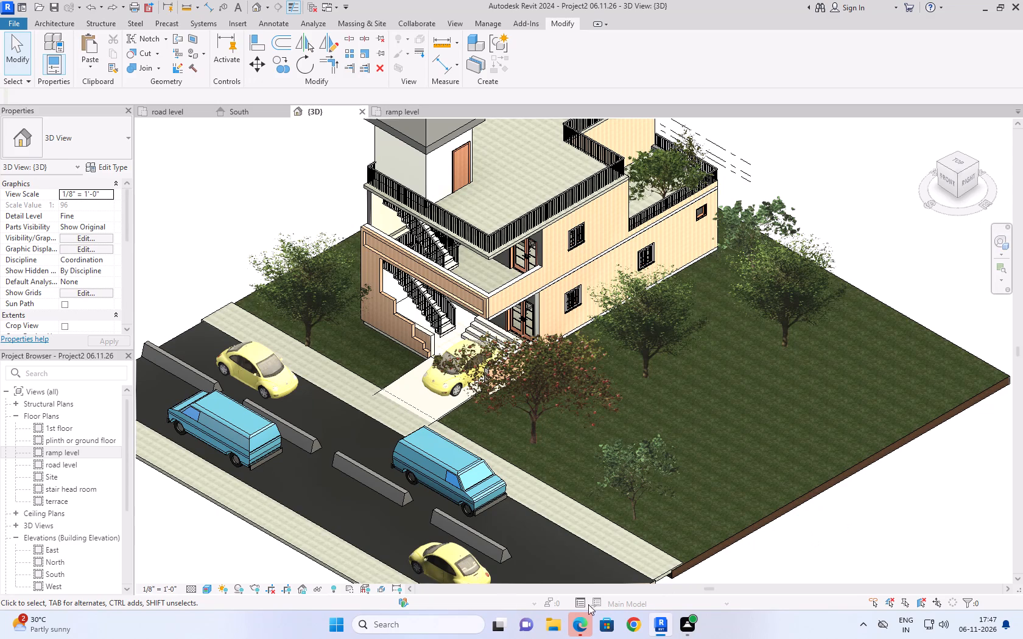
# Change the Blue Berry Elder tree on the lawn near the road's corner to Common Apple - 20'.
pyautogui.click(816, 538)
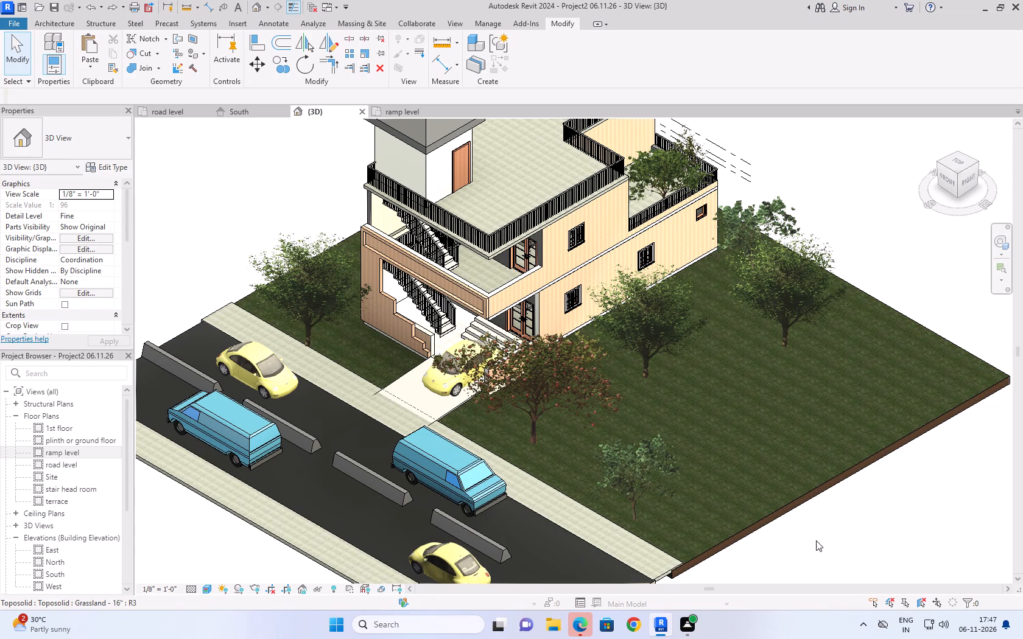
pyautogui.scroll(-2, 816, 540)
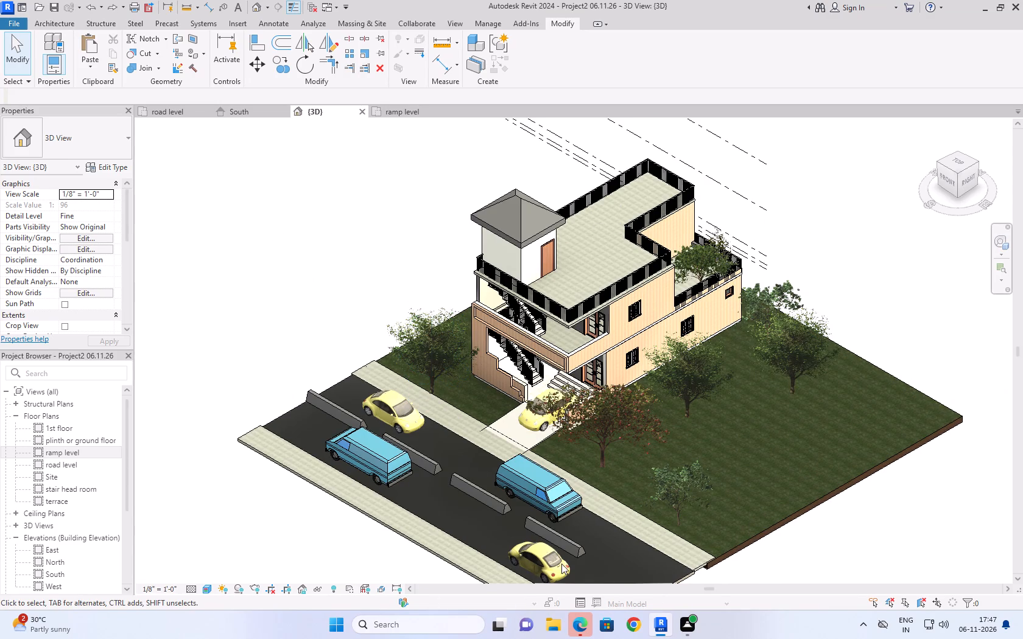
pyautogui.click(665, 486)
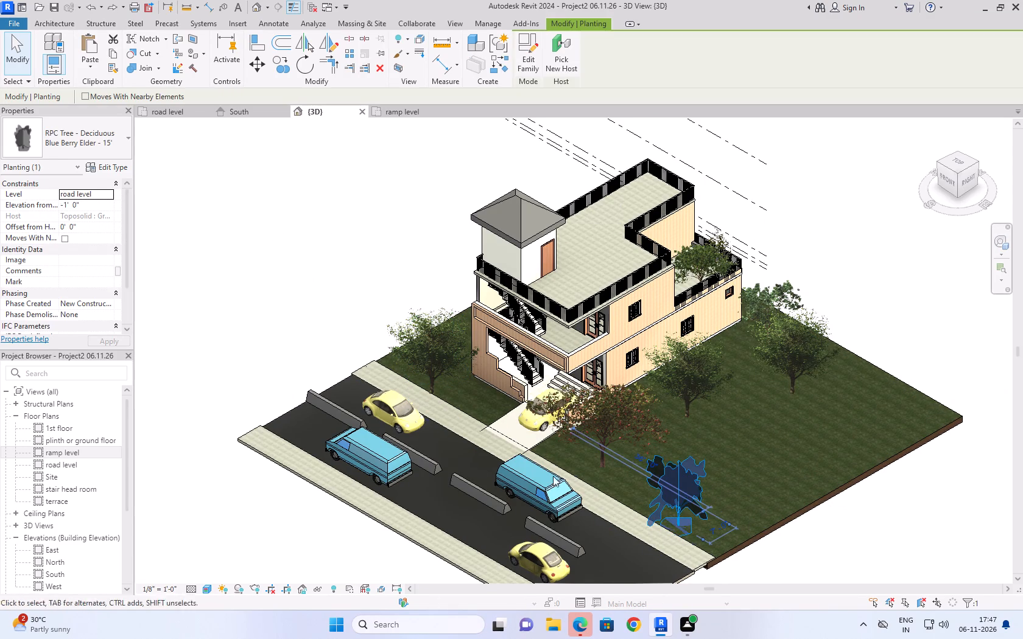
pyautogui.click(117, 150)
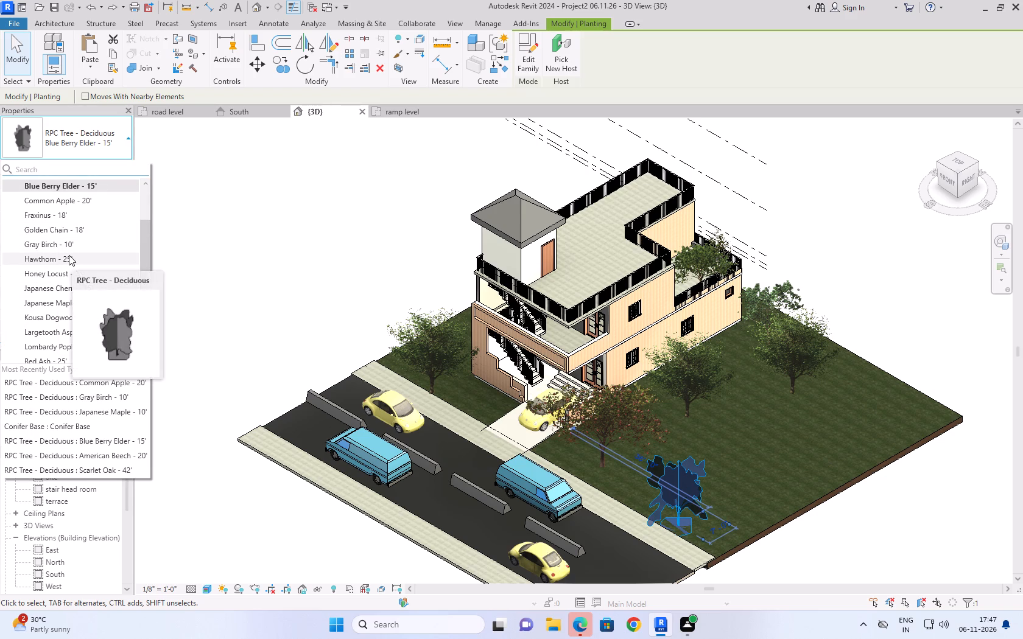
pyautogui.click(62, 203)
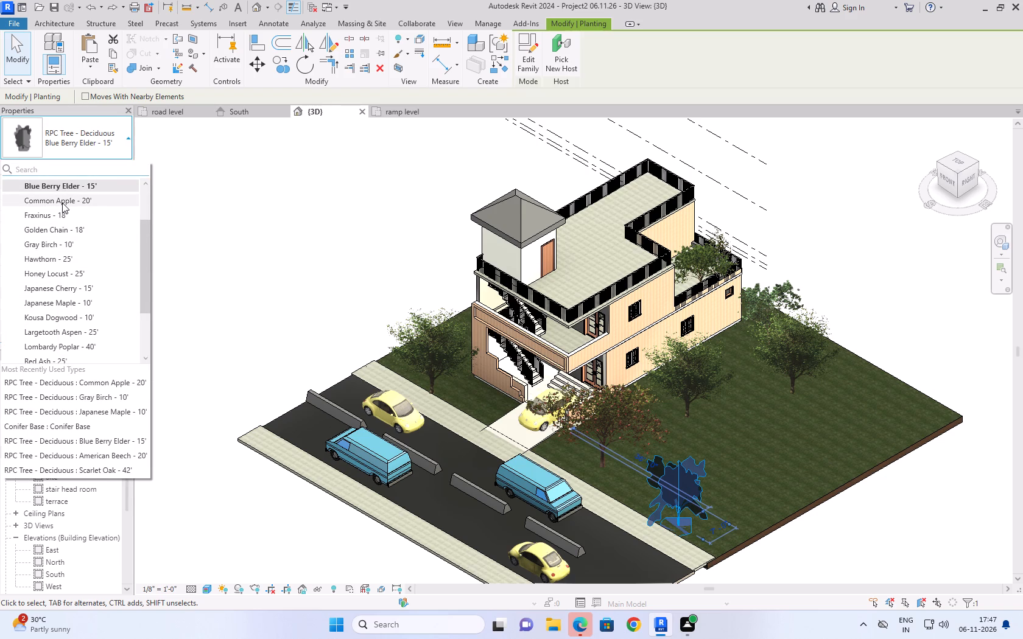
pyautogui.click(875, 517)
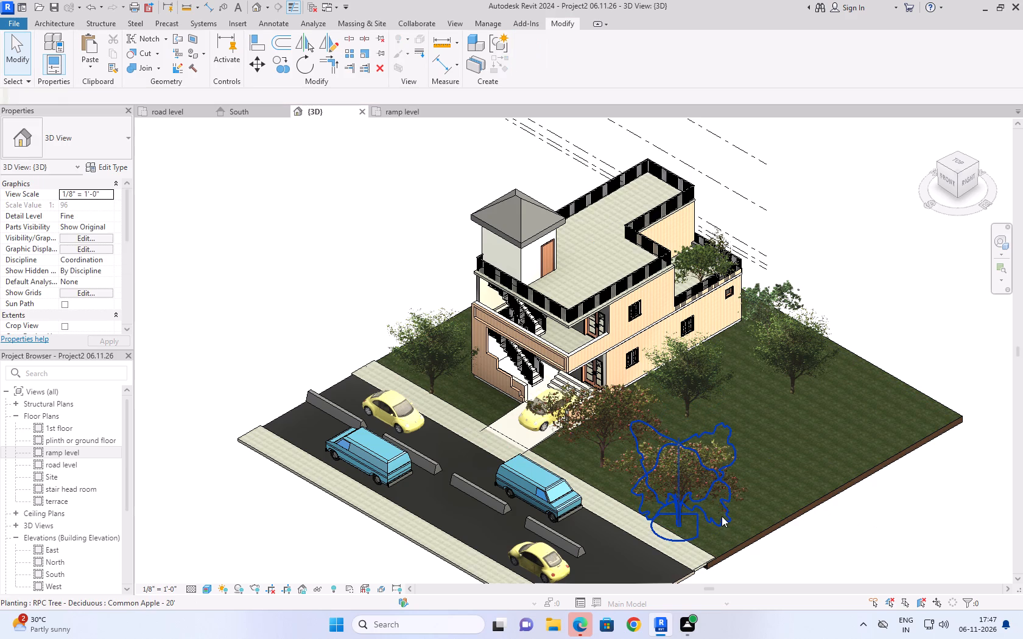
pyautogui.click(380, 199)
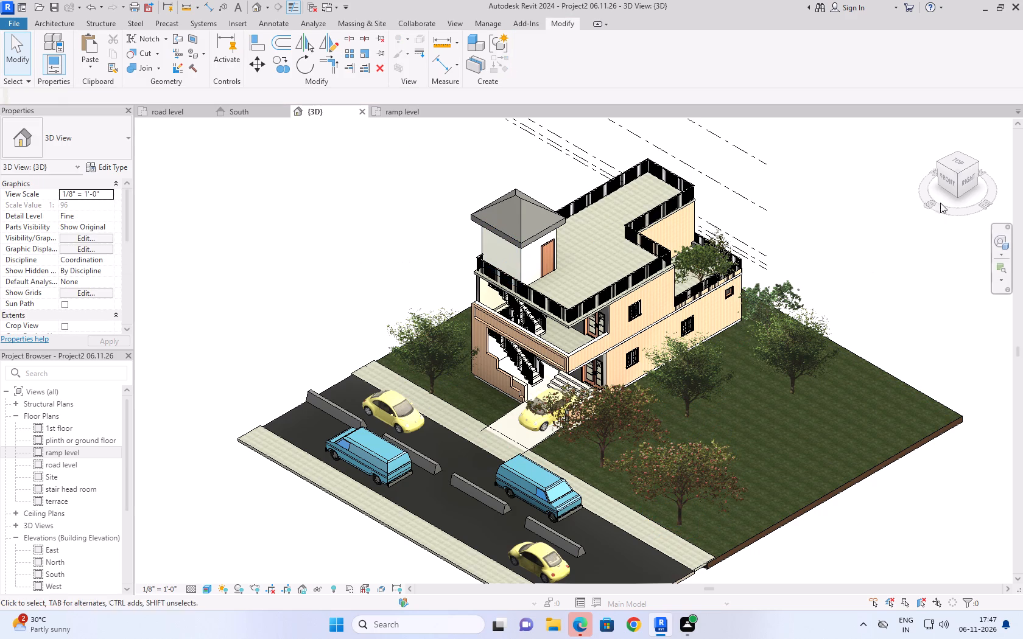
# Examine the trees, house and road in the 3D home view, up close and from afar.
pyautogui.click(932, 130)
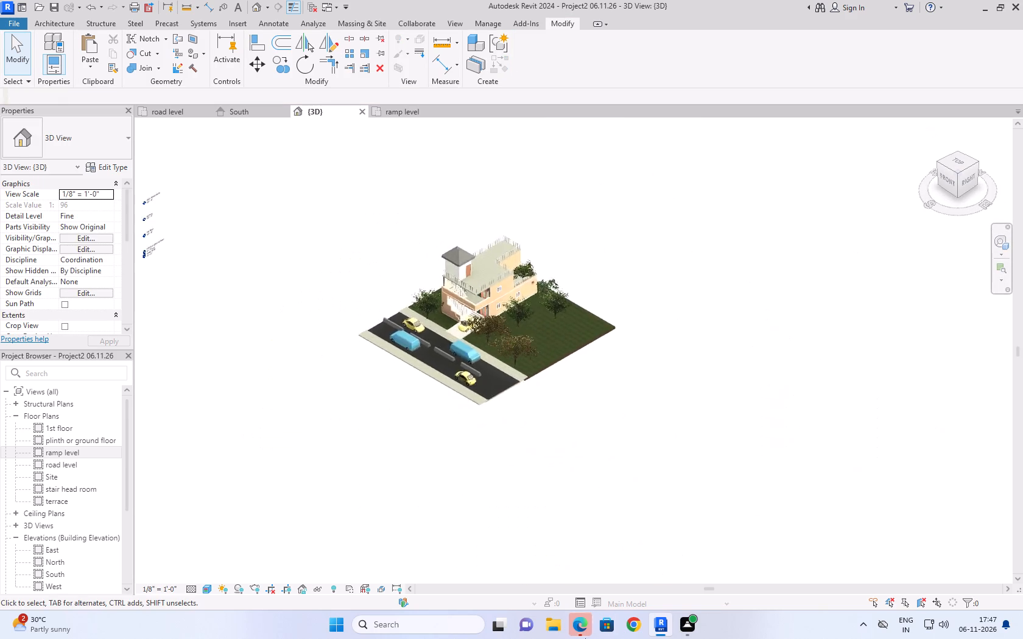
pyautogui.scroll(3, 782, 553)
pyautogui.scroll(4, 728, 542)
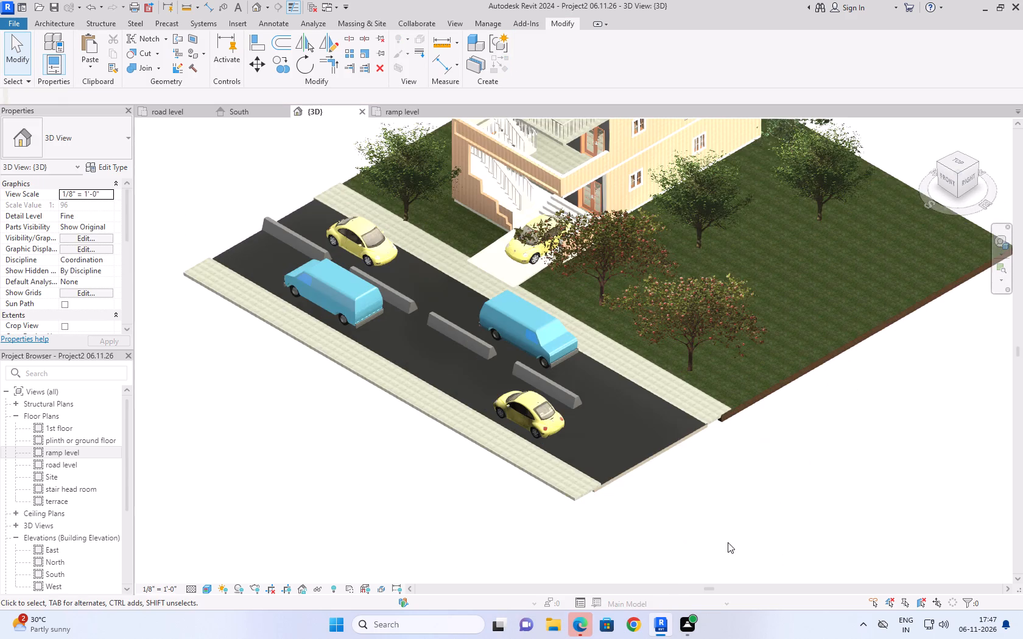
pyautogui.moveTo(728, 503); pyautogui.dragTo(621, 561, button='middle')
pyautogui.scroll(-3, 621, 561)
pyautogui.scroll(3, 571, 410)
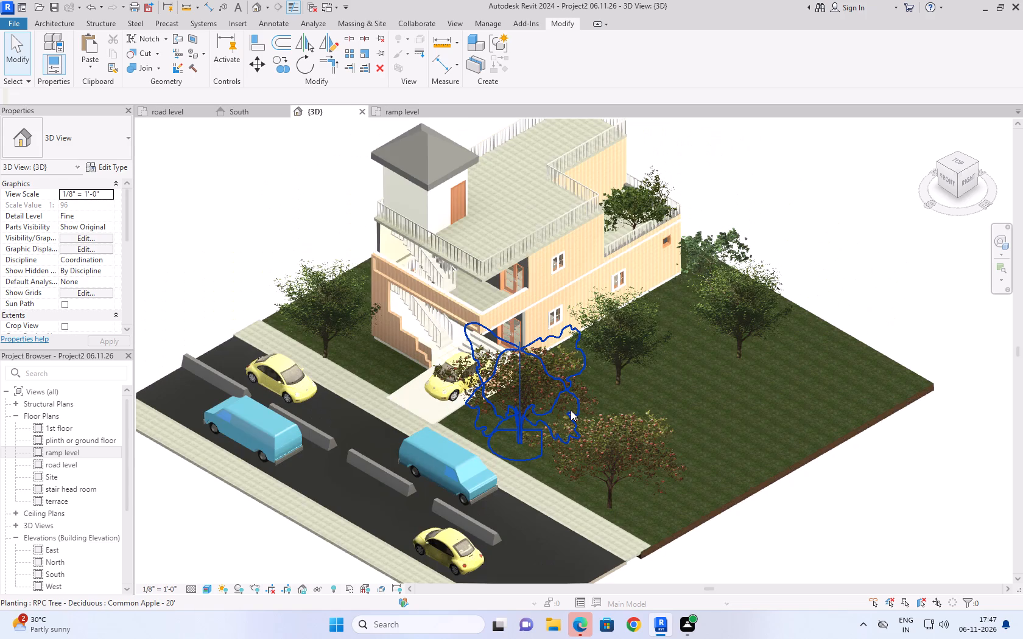
pyautogui.scroll(-4, 684, 238)
pyautogui.scroll(2, 647, 131)
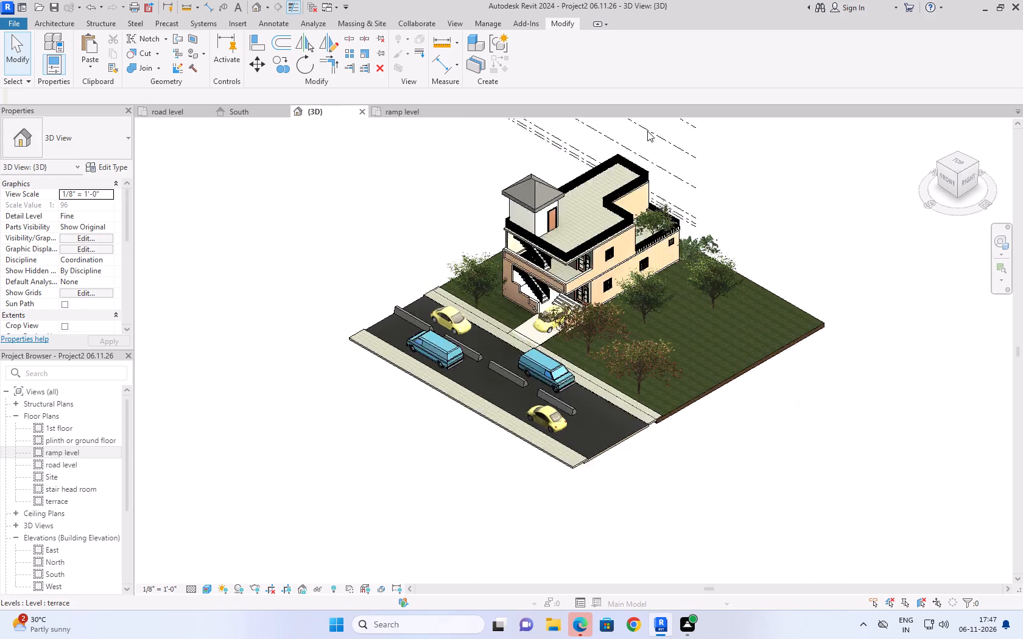
pyautogui.scroll(2, 647, 131)
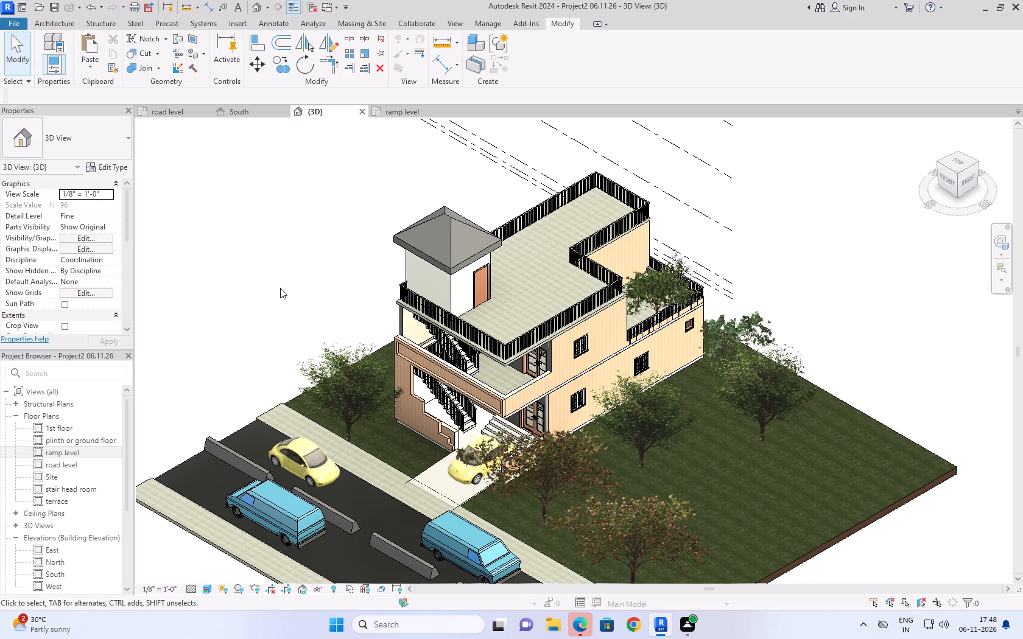
pyautogui.scroll(-1, 279, 292)
pyautogui.scroll(1, 279, 293)
pyautogui.scroll(-2, 279, 293)
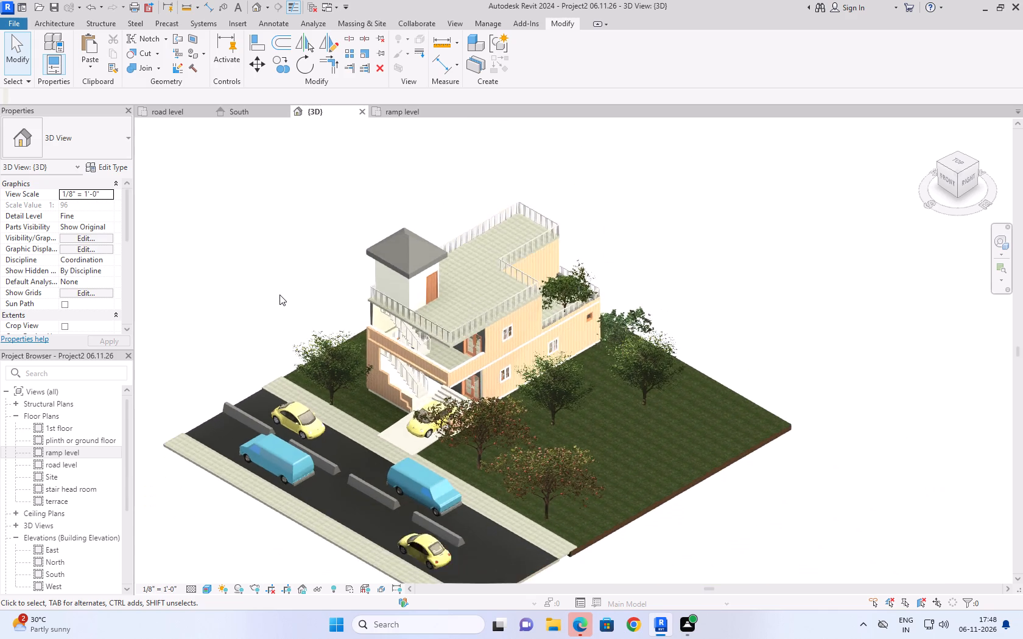
pyautogui.scroll(-1, 279, 295)
pyautogui.scroll(3, 279, 295)
pyautogui.scroll(-3, 279, 295)
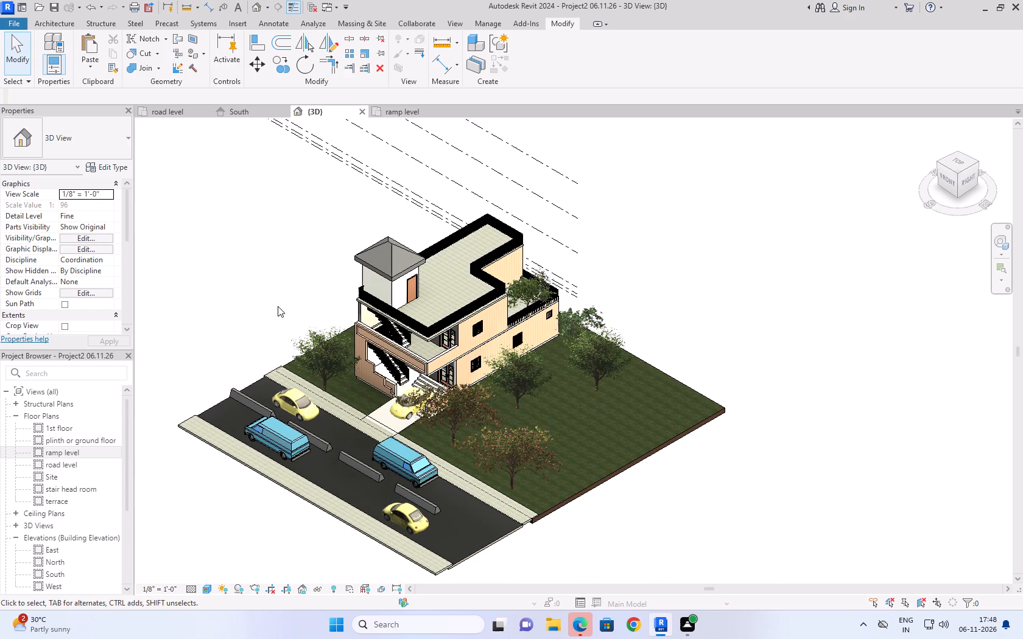
pyautogui.scroll(-1, 310, 352)
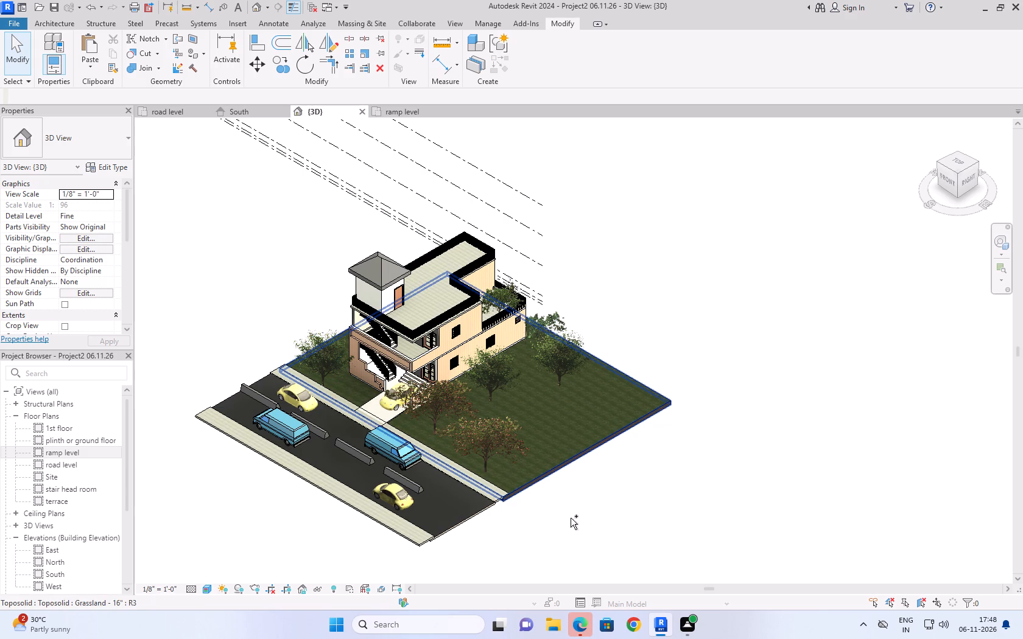
# Save the project.
pyautogui.hotkey('ctrl', 's')
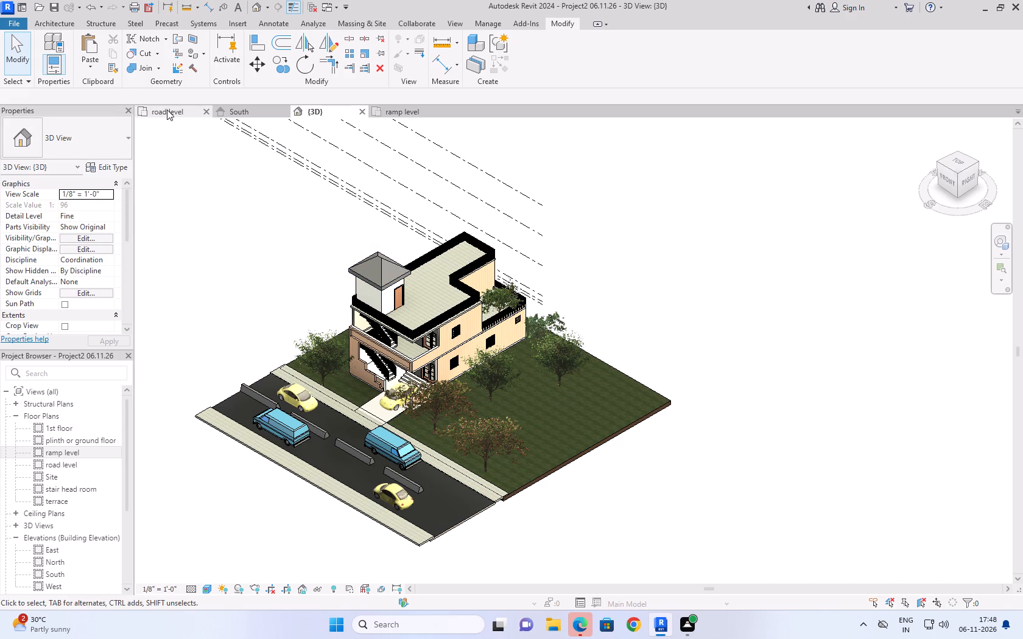
# Examine in the right side view how the road, paved strip and grassland toposolid meet beside the house.
pyautogui.scroll(2, 543, 542)
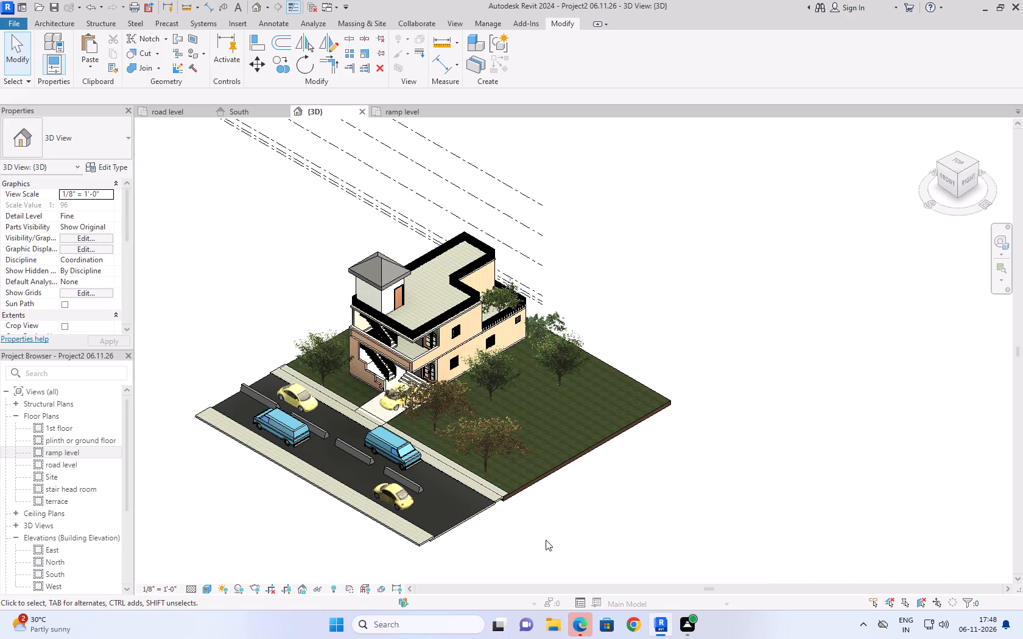
pyautogui.scroll(1, 546, 540)
pyautogui.click(573, 515)
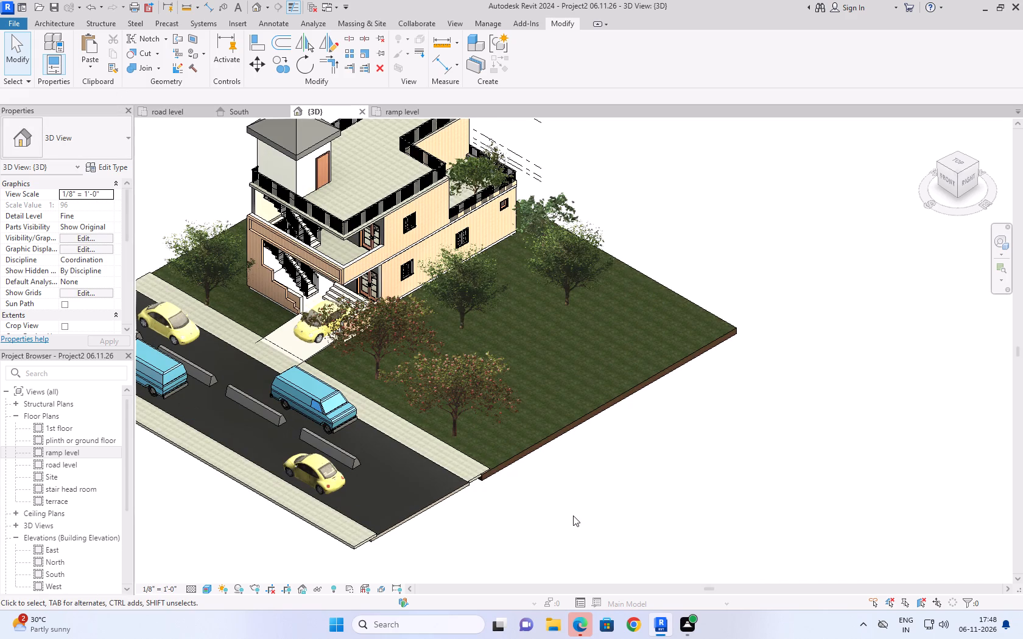
pyautogui.click(972, 180)
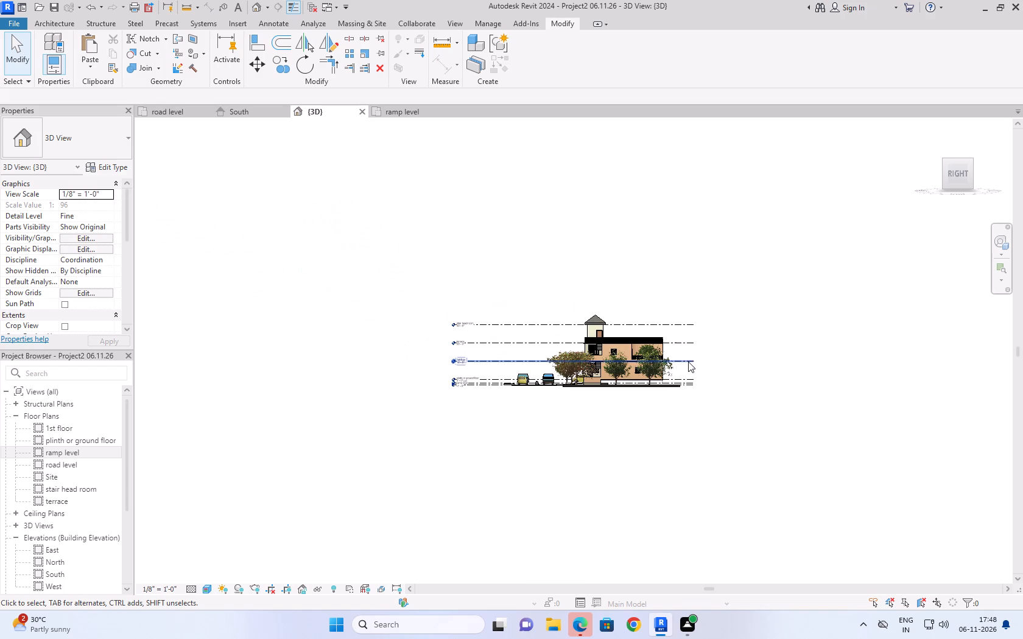
pyautogui.scroll(2, 617, 316)
pyautogui.scroll(2, 577, 447)
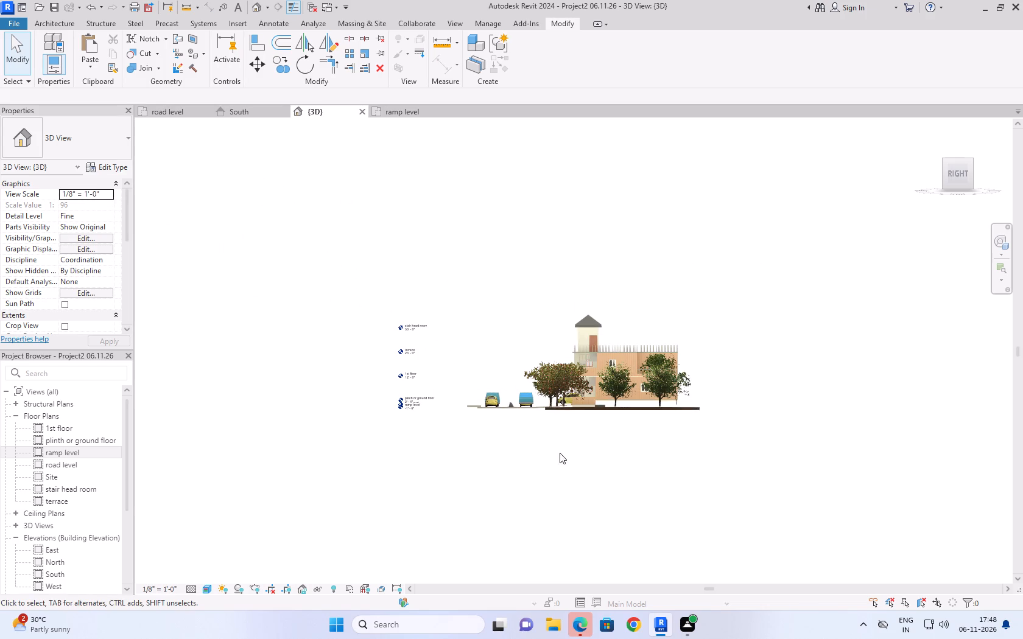
pyautogui.scroll(3, 560, 453)
pyautogui.scroll(8, 469, 343)
pyautogui.scroll(4, 597, 445)
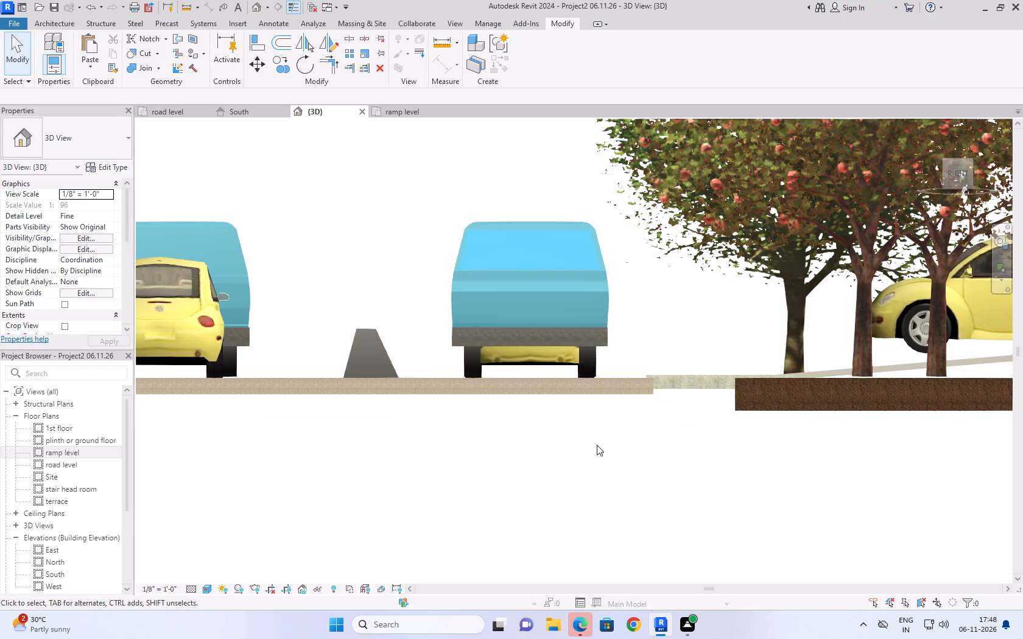
pyautogui.scroll(-2, 623, 417)
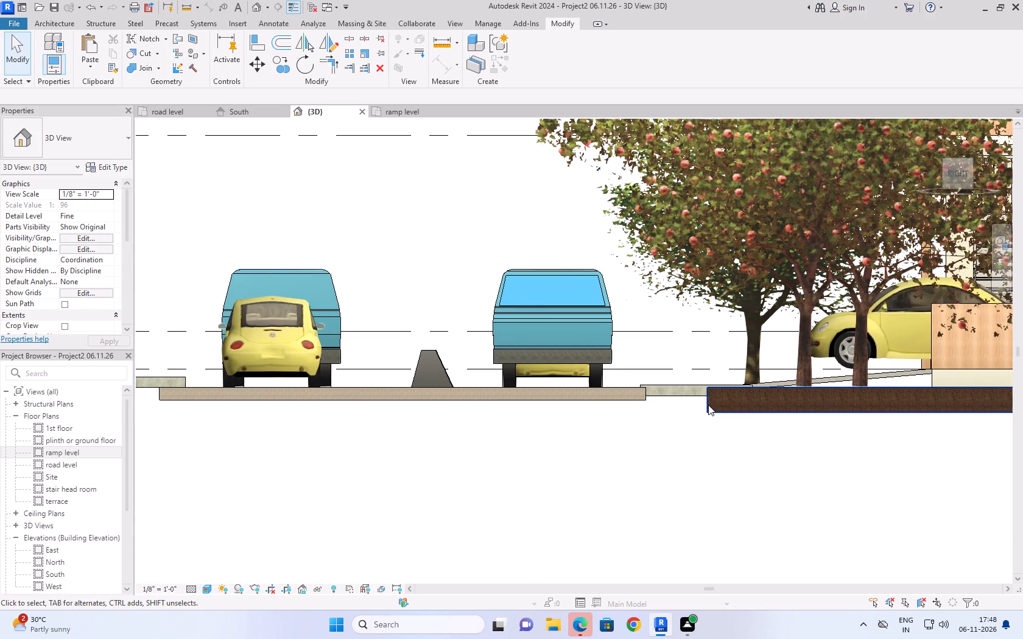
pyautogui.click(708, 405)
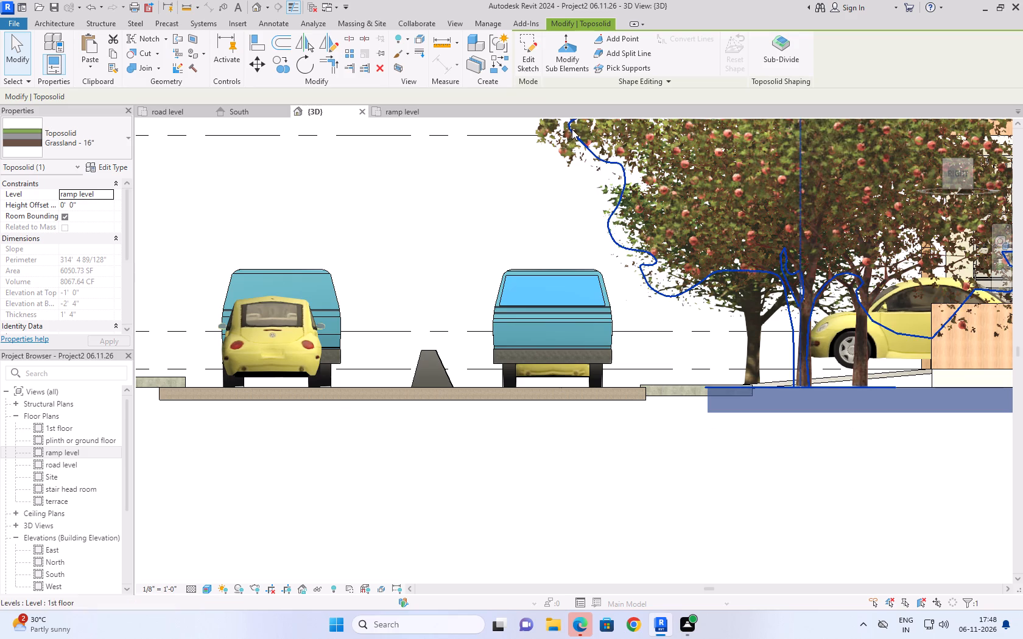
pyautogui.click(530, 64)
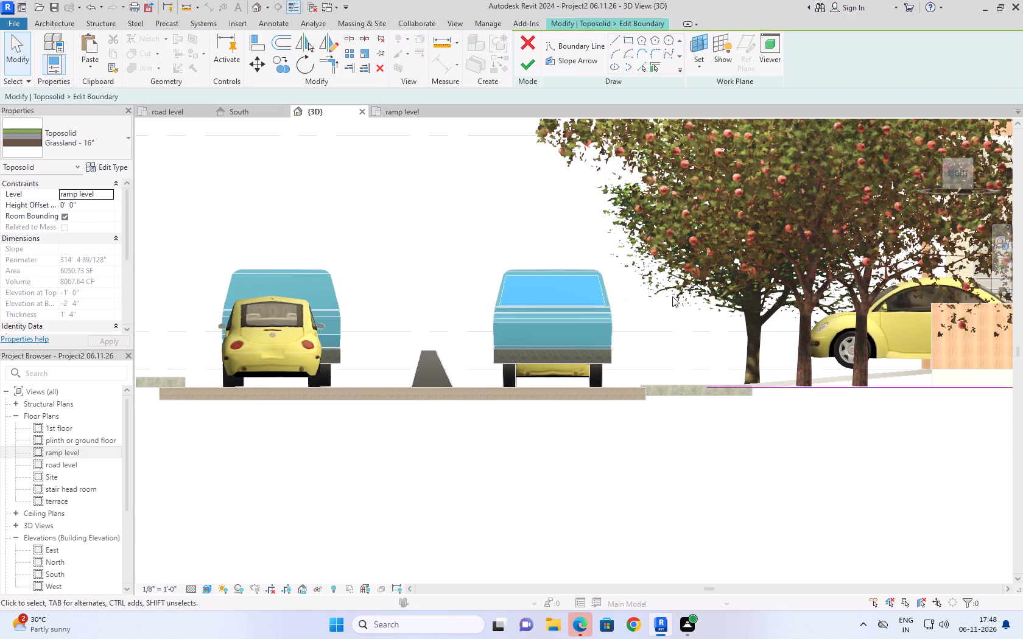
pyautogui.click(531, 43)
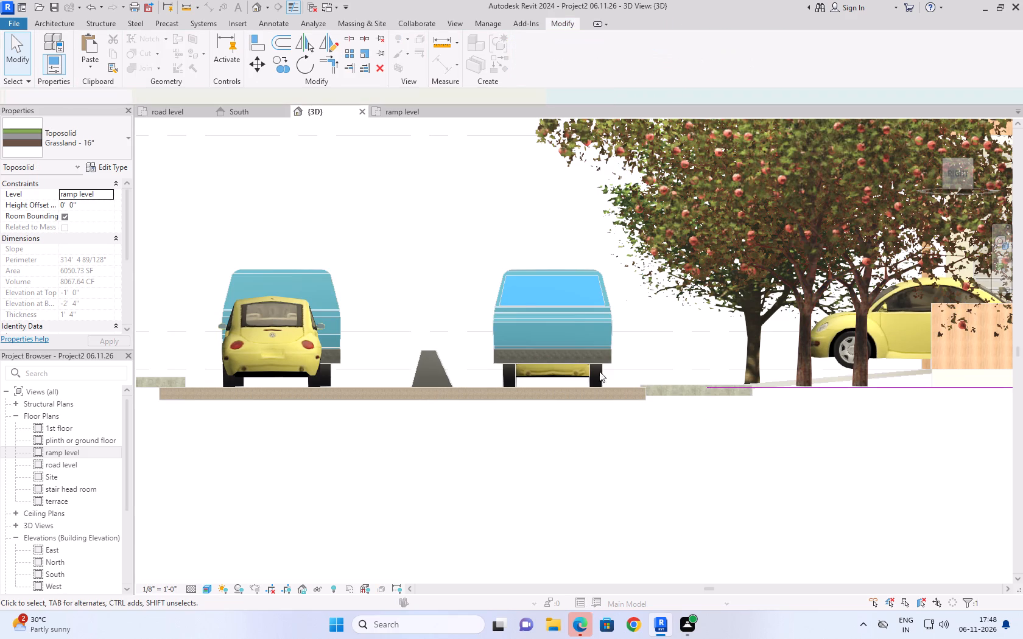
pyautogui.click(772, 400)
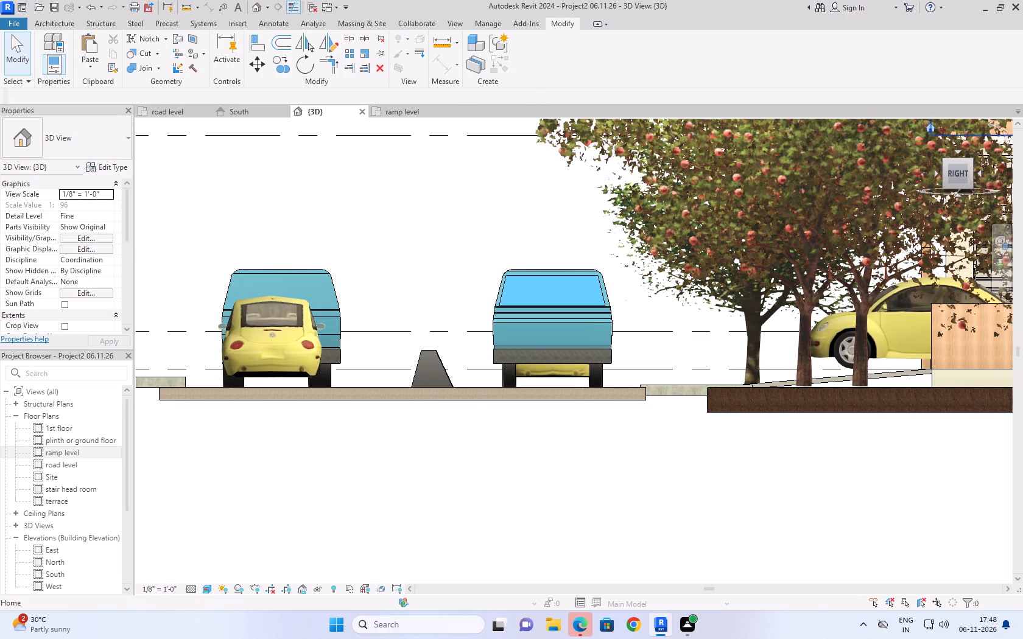
# Move the grassland toposolid's road-side boundary line under the paved strip to the road's edge, about 15' 5" from the house front.
pyautogui.click(929, 128)
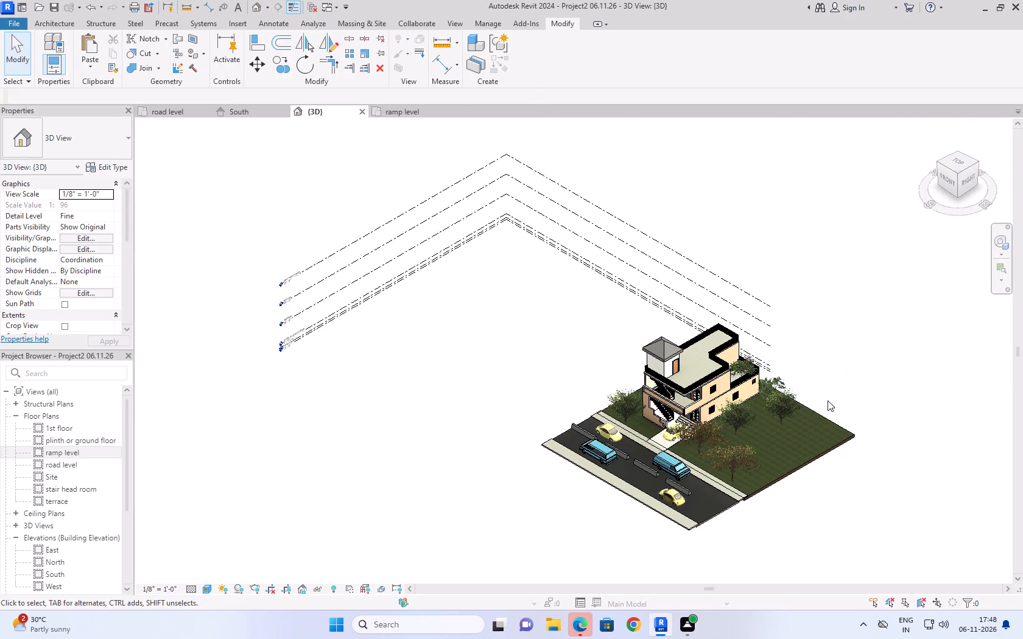
pyautogui.click(823, 452)
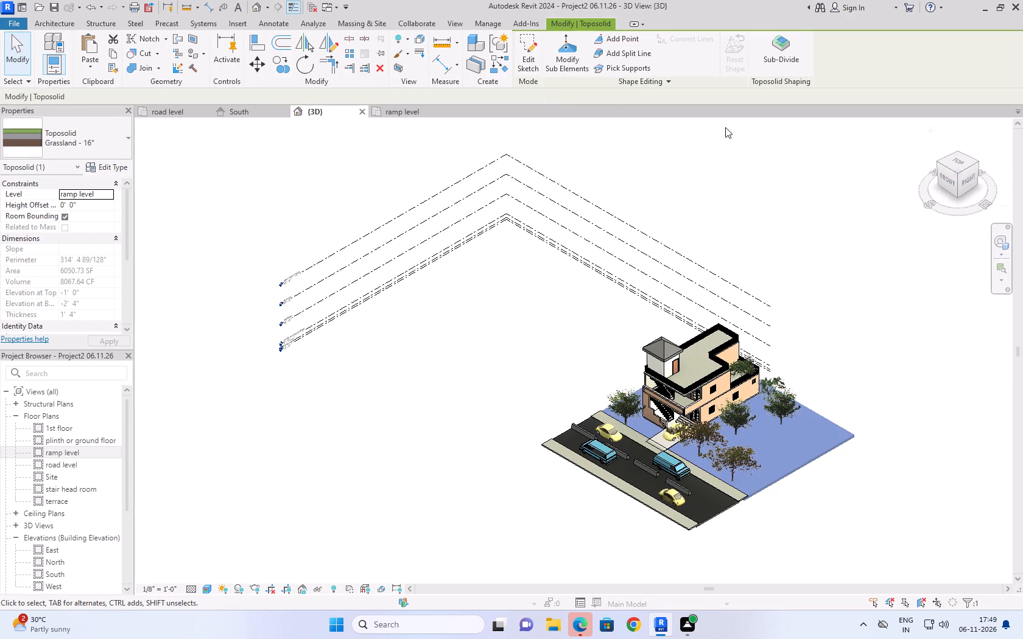
pyautogui.click(518, 61)
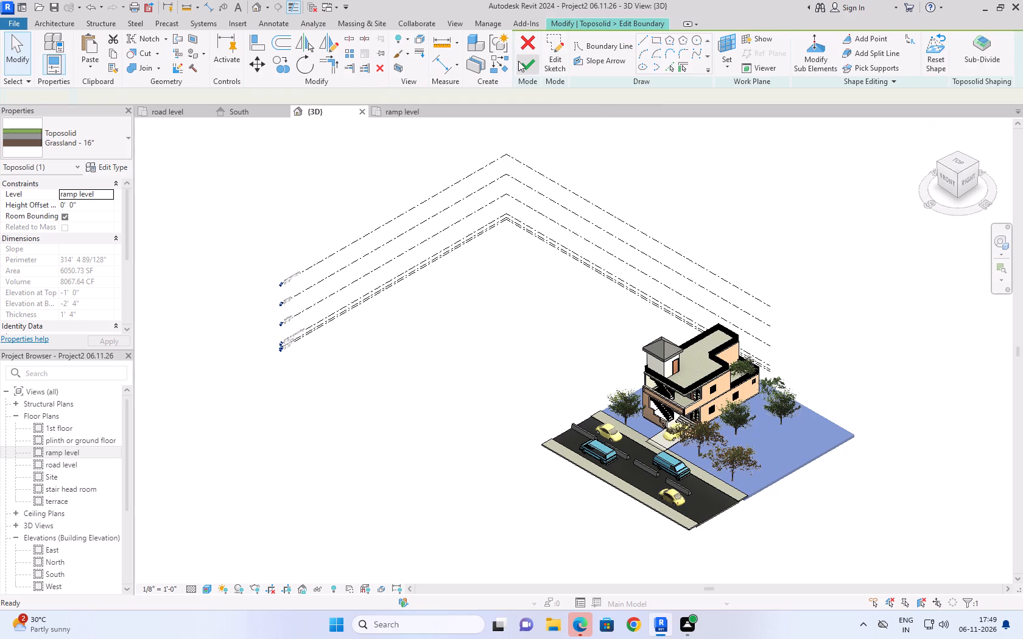
pyautogui.click(966, 162)
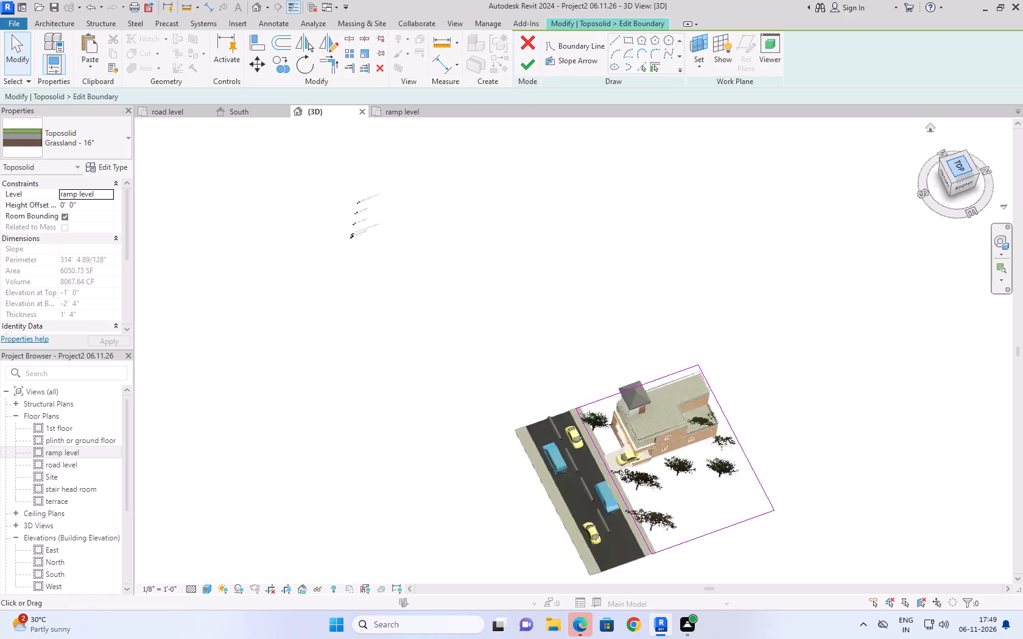
pyautogui.scroll(8, 591, 518)
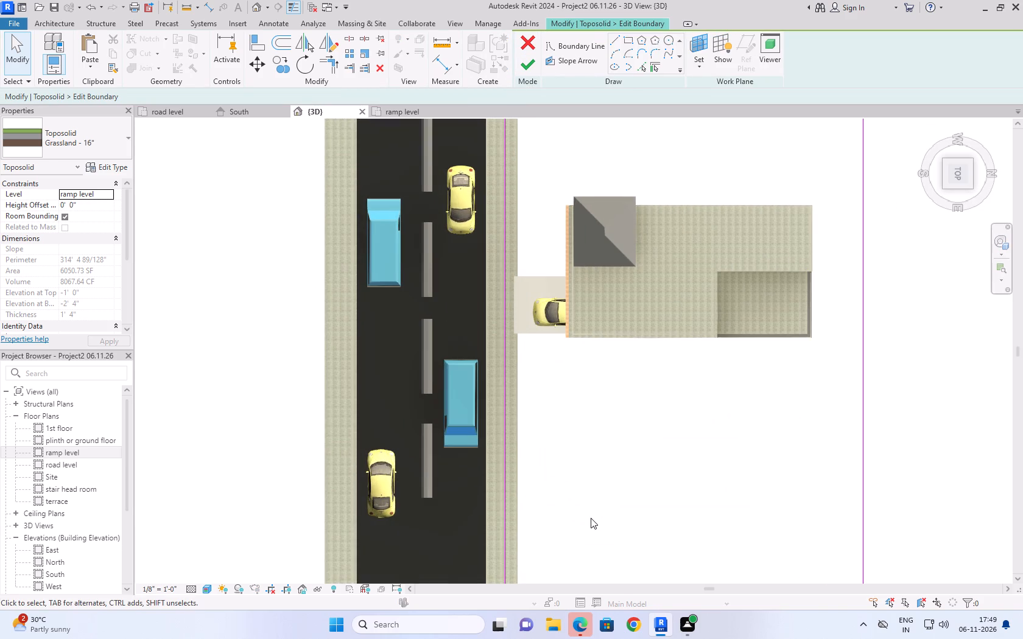
pyautogui.click(507, 472)
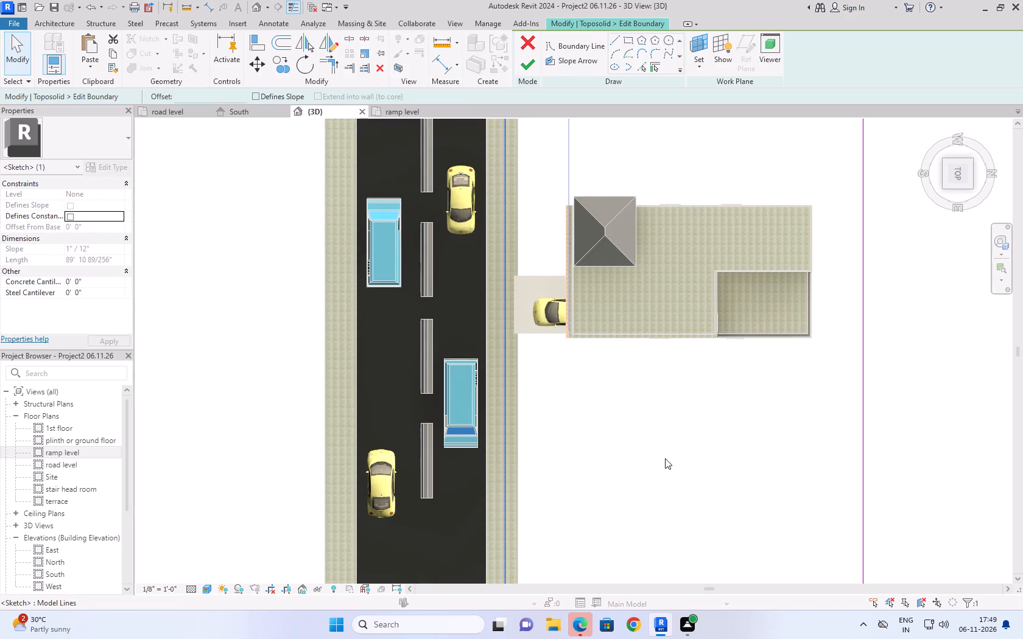
pyautogui.scroll(-4, 675, 463)
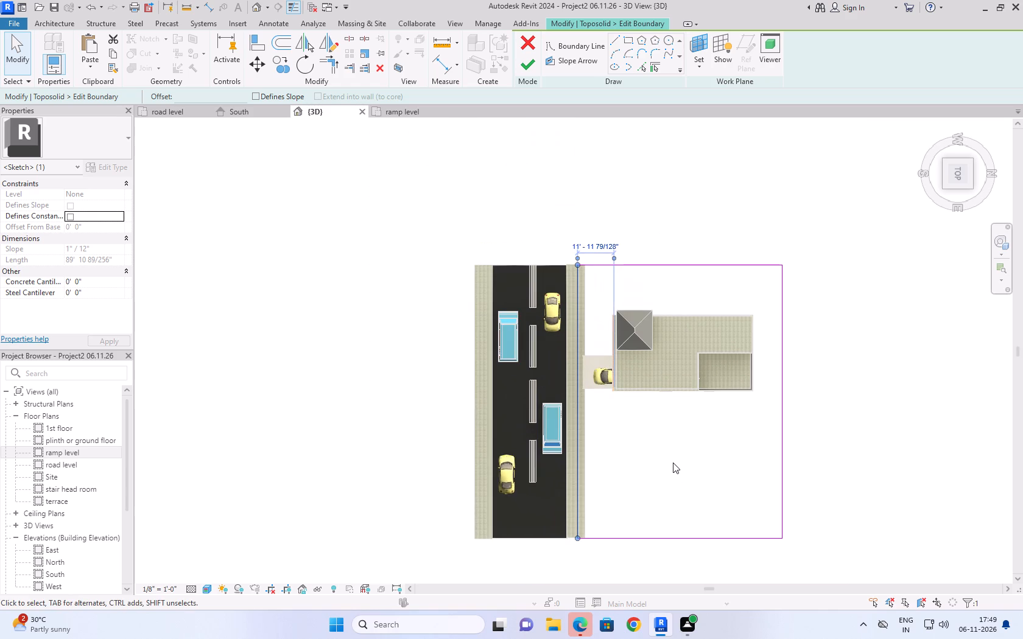
pyautogui.press('Left')
pyautogui.press('Left')
pyautogui.press('Left')
pyautogui.press('Left')
pyautogui.press('Left')
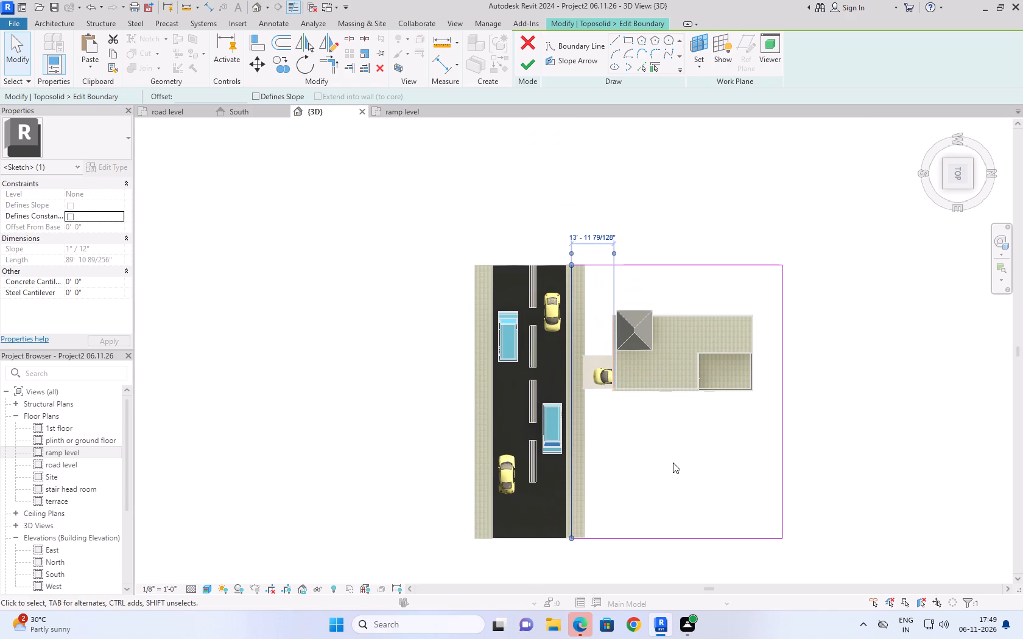
pyautogui.press('Left')
pyautogui.press('Left')
pyautogui.press('Left')
pyautogui.press('Right')
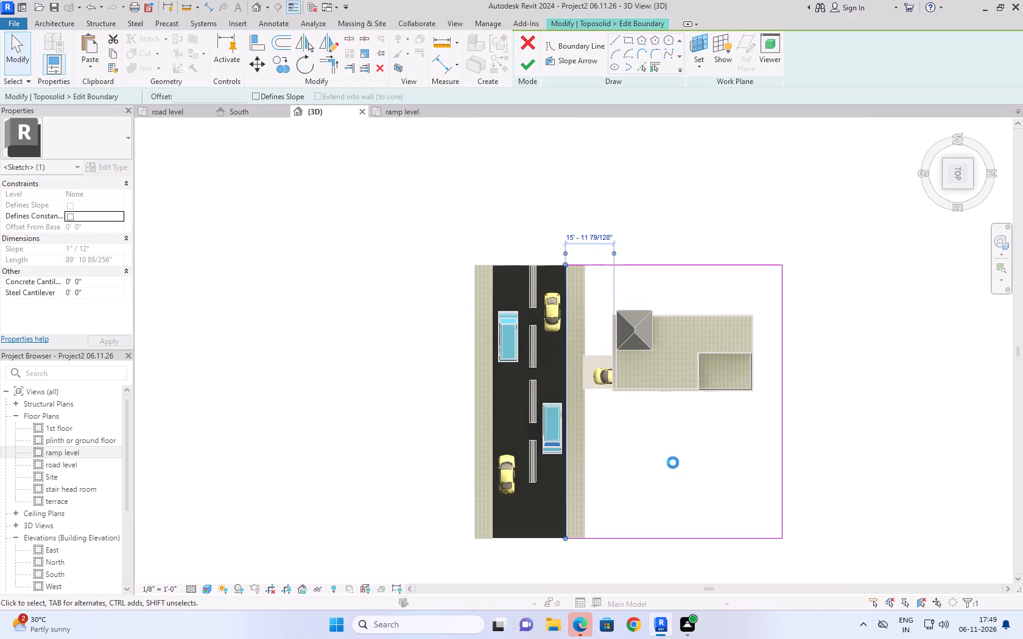
pyautogui.press('Right')
pyautogui.press('Left')
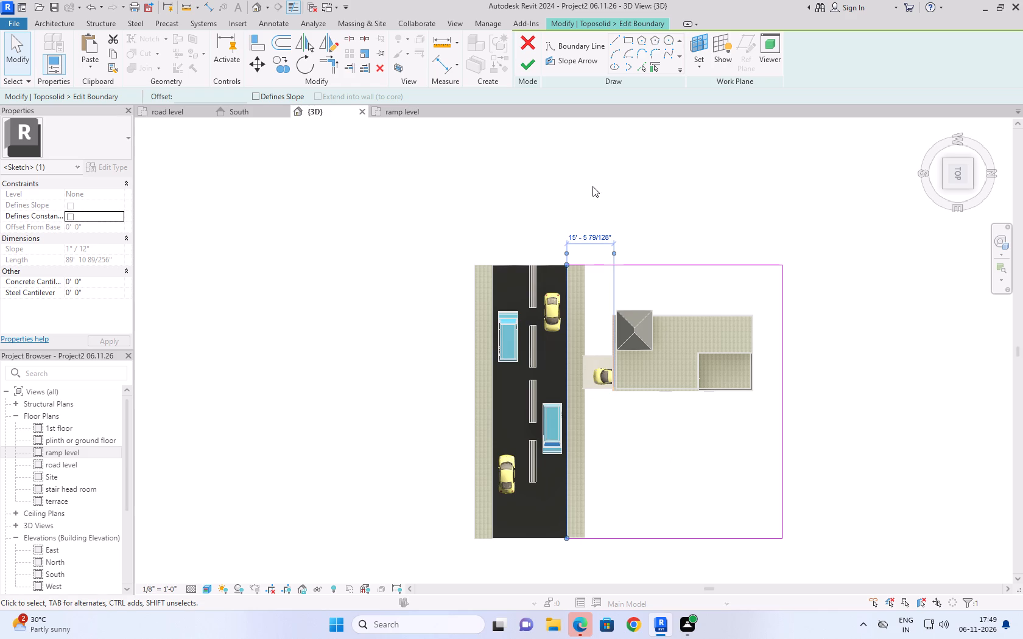
pyautogui.click(536, 66)
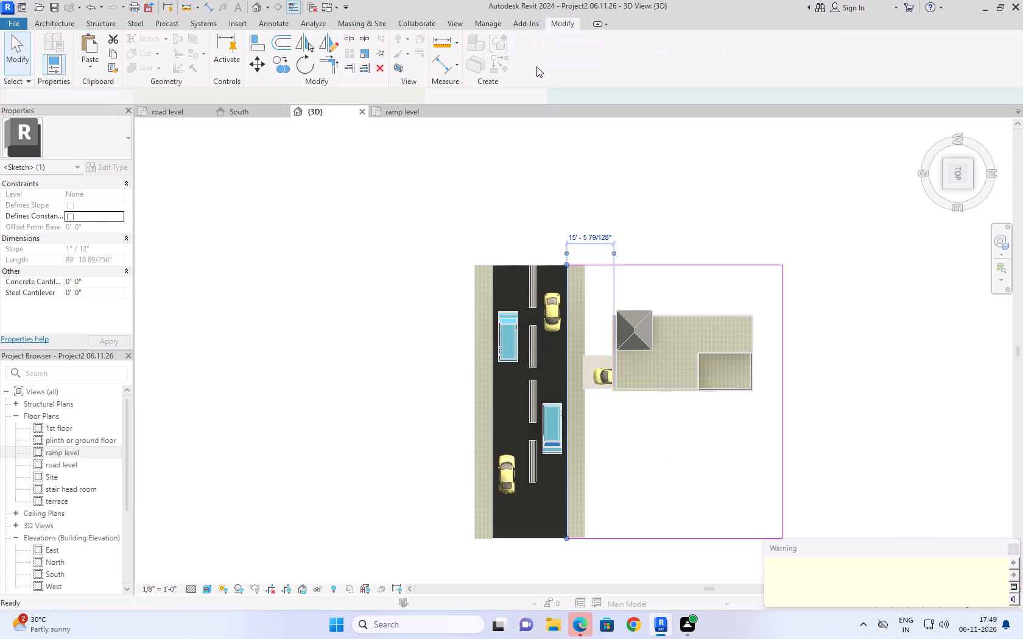
pyautogui.click(1015, 550)
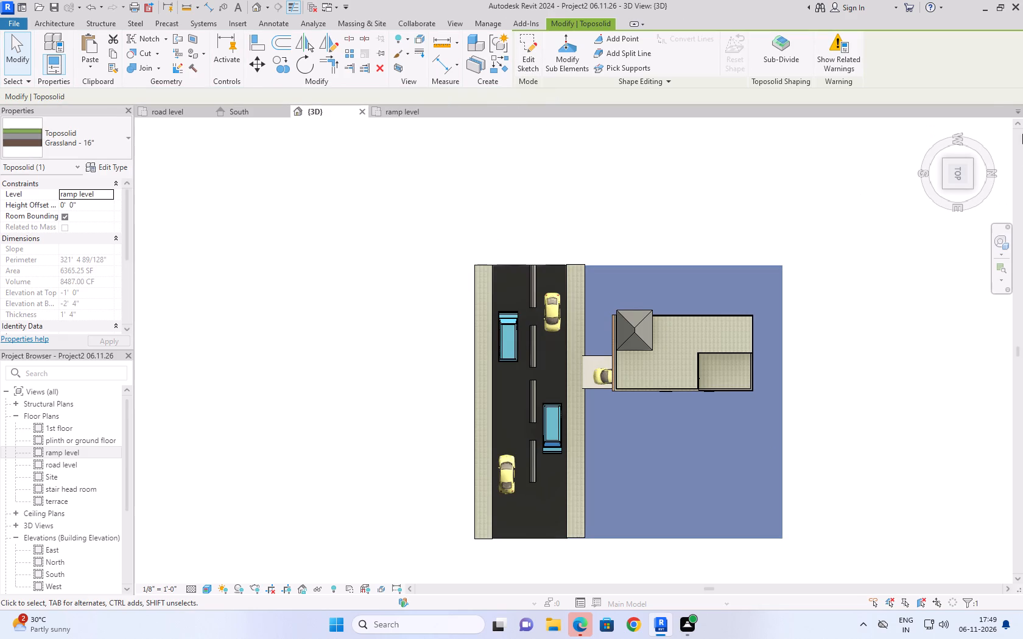
pyautogui.click(935, 129)
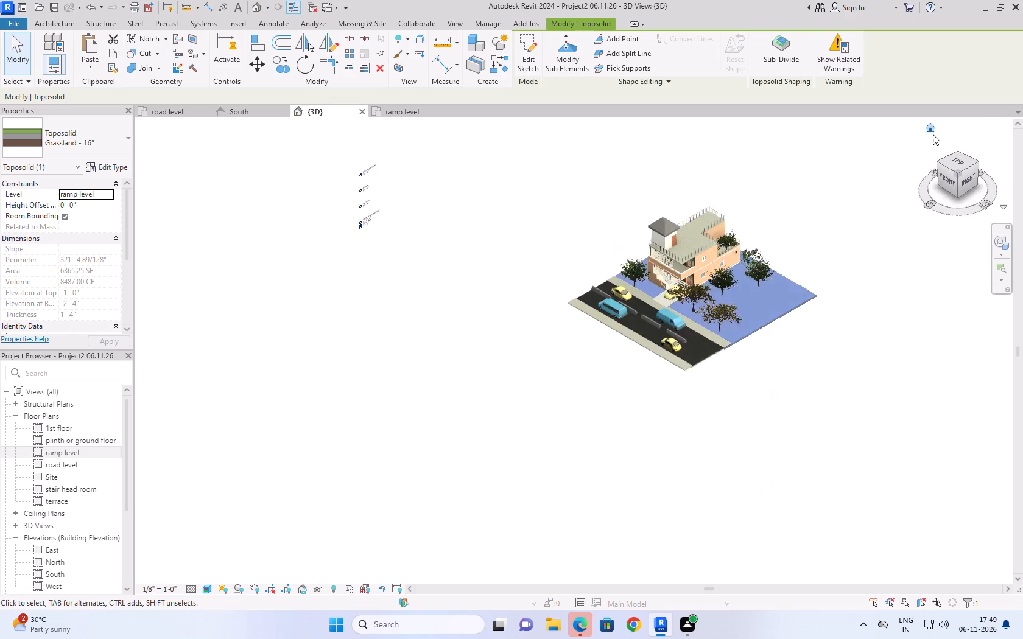
pyautogui.click(793, 536)
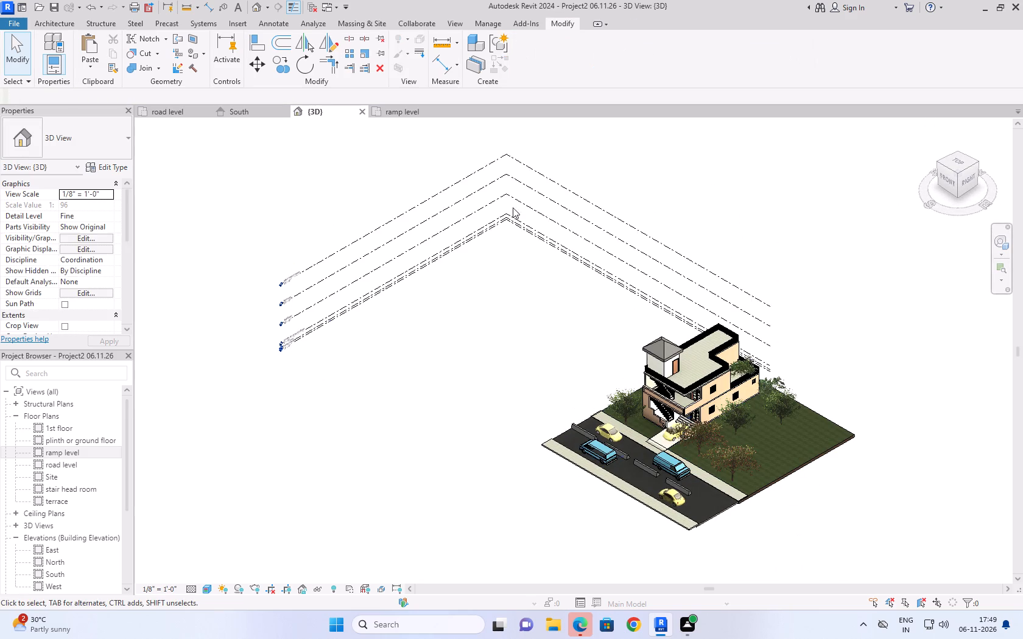
# Examine in the right side view how the extended grassland meets the road, paved strip, trees, ramp and house base.
pyautogui.click(971, 175)
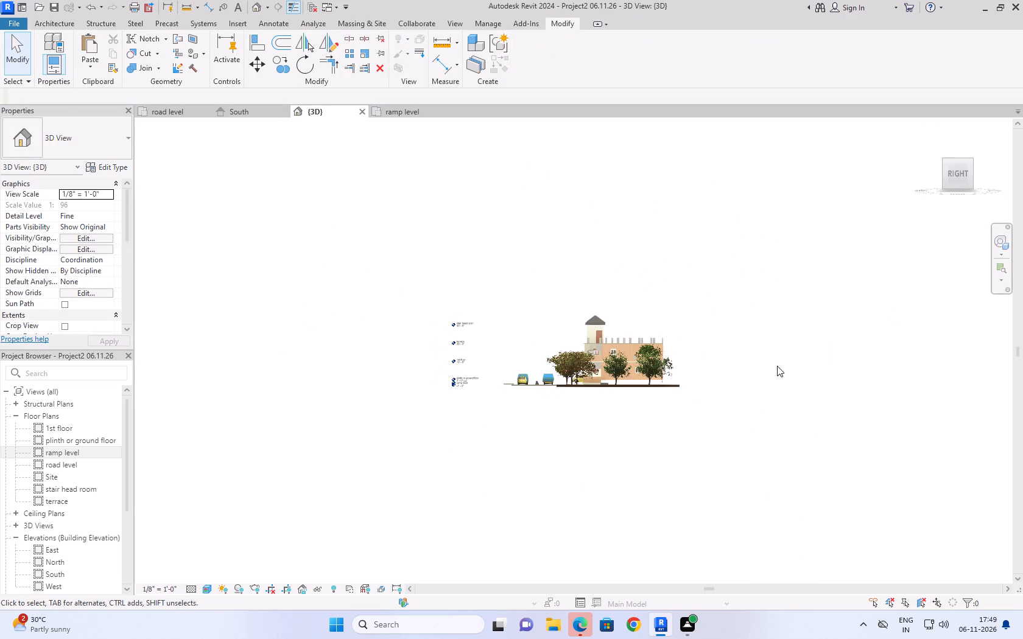
pyautogui.scroll(8, 622, 421)
pyautogui.moveTo(521, 334); pyautogui.dragTo(451, 475, button='middle')
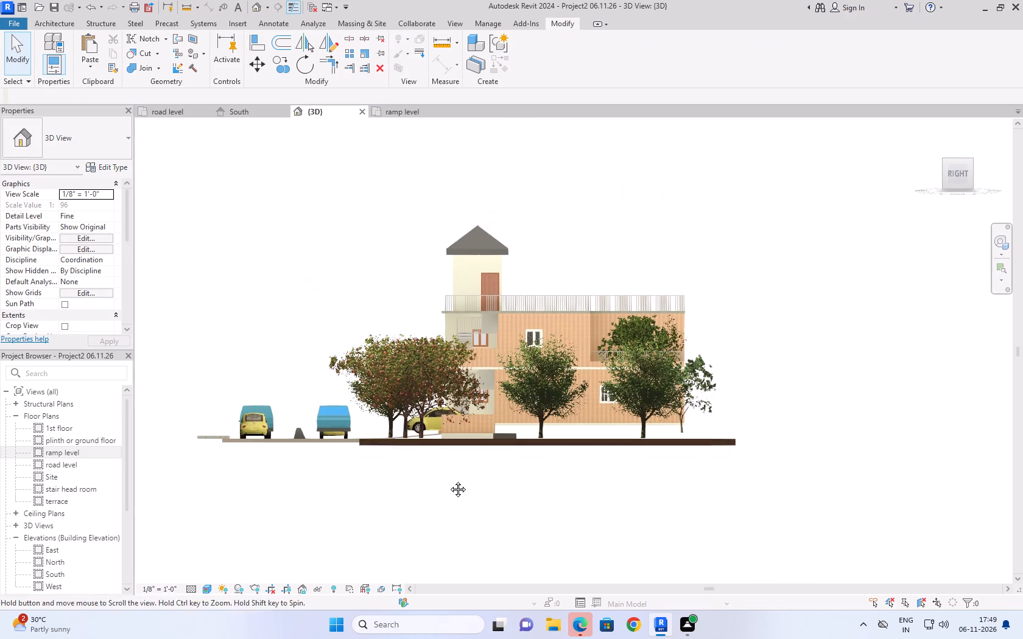
pyautogui.scroll(8, 454, 471)
pyautogui.scroll(-4, 462, 489)
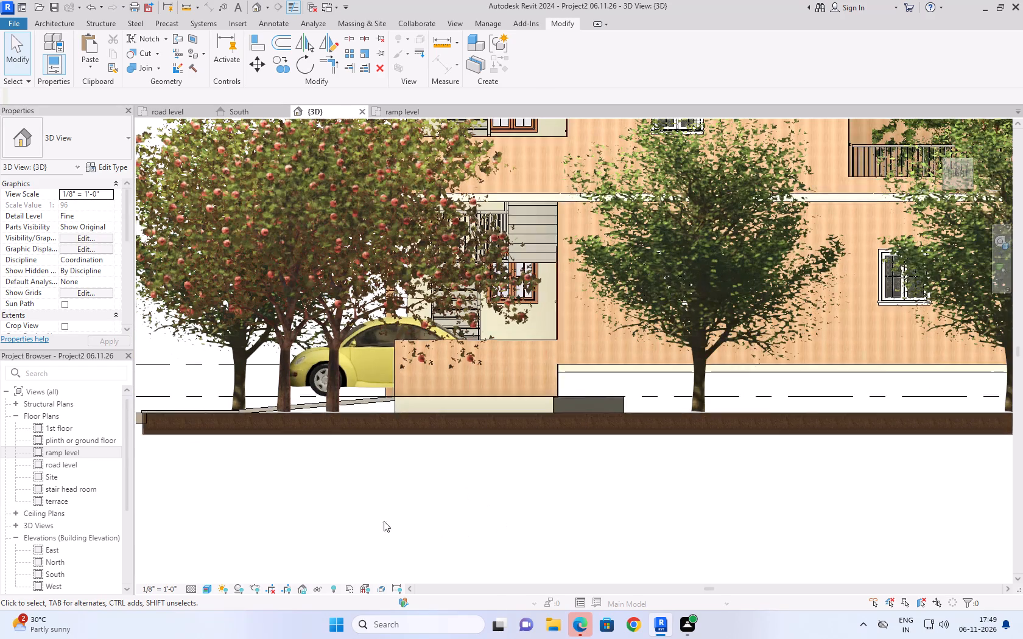
pyautogui.scroll(-3, 342, 509)
pyautogui.scroll(5, 231, 498)
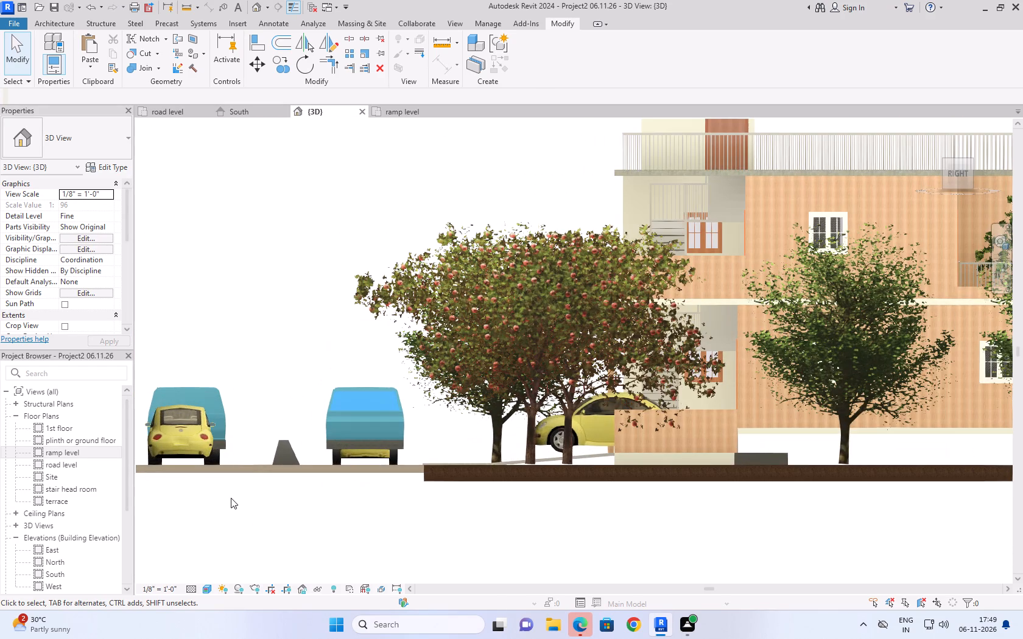
pyautogui.scroll(7, 492, 506)
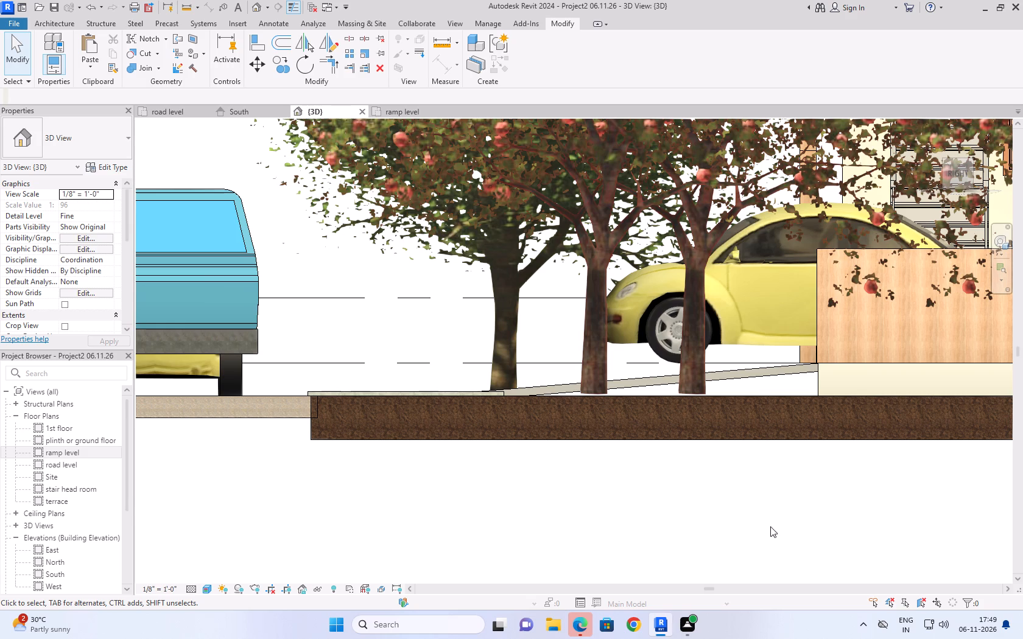
pyautogui.moveTo(775, 523); pyautogui.dragTo(522, 497, button='middle')
pyautogui.scroll(-5, 522, 496)
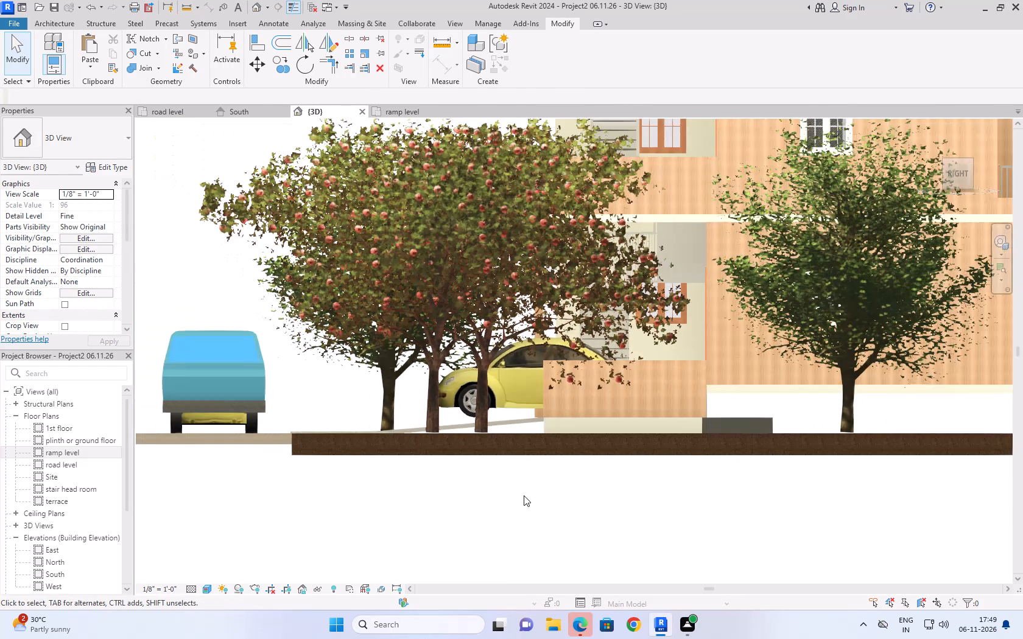
pyautogui.scroll(-2, 524, 495)
pyautogui.scroll(5, 563, 438)
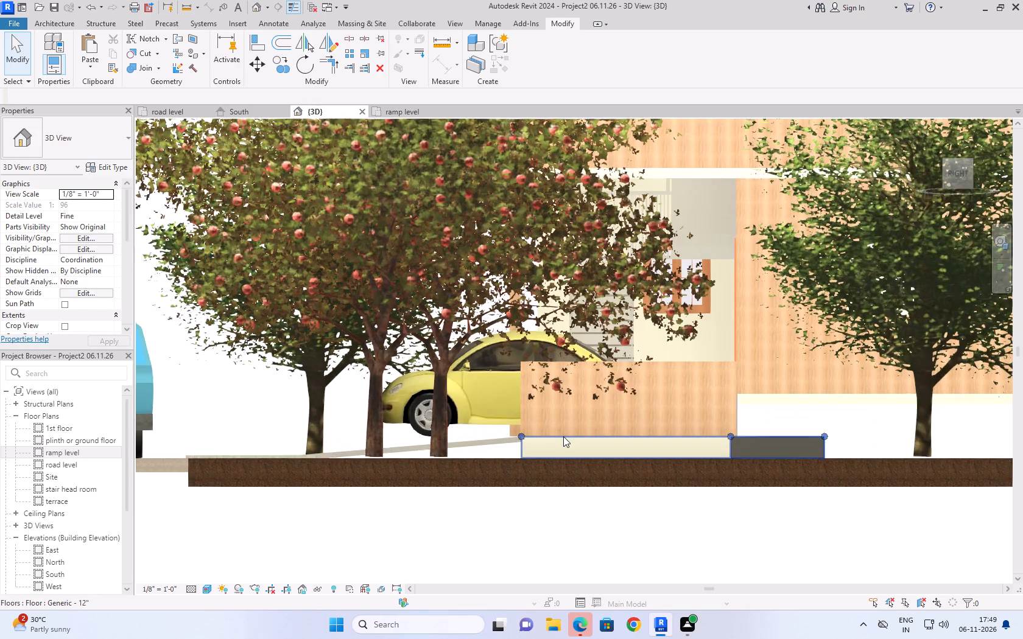
pyautogui.scroll(2, 563, 436)
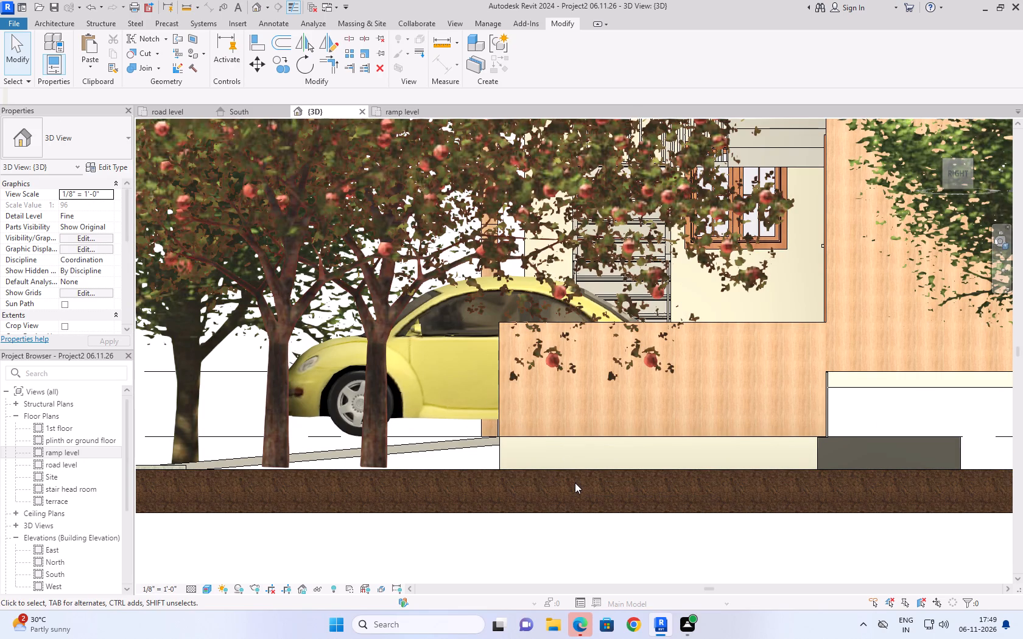
pyautogui.scroll(-2, 580, 492)
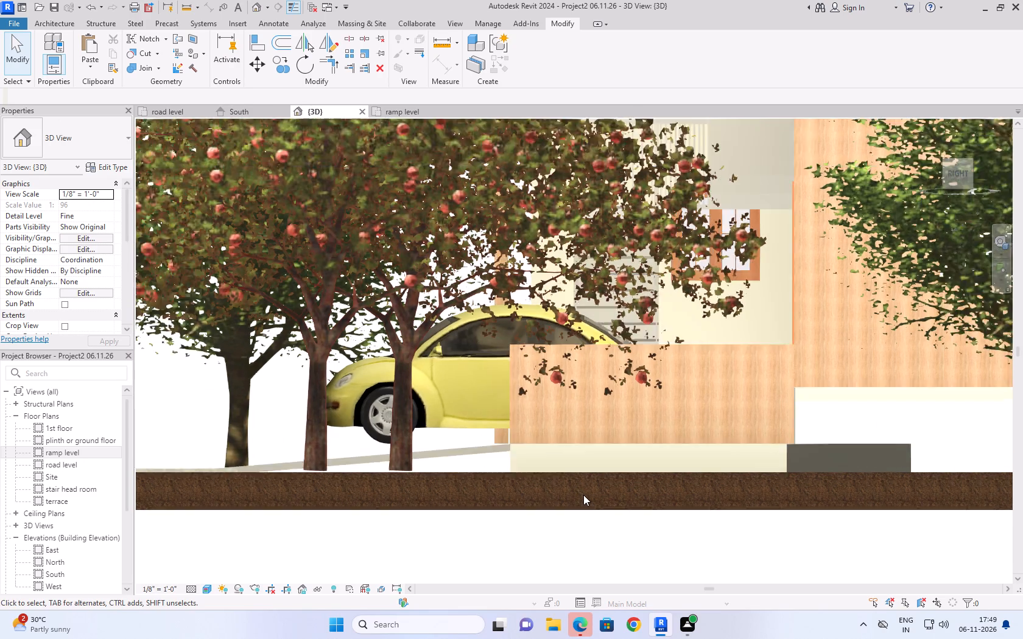
pyautogui.scroll(-5, 583, 495)
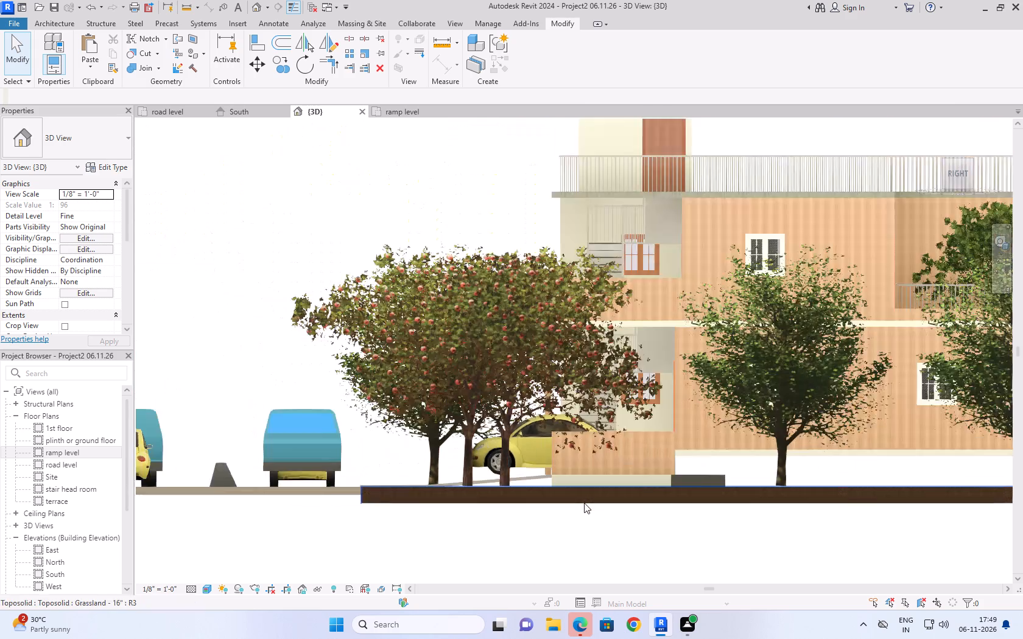
pyautogui.scroll(-2, 584, 503)
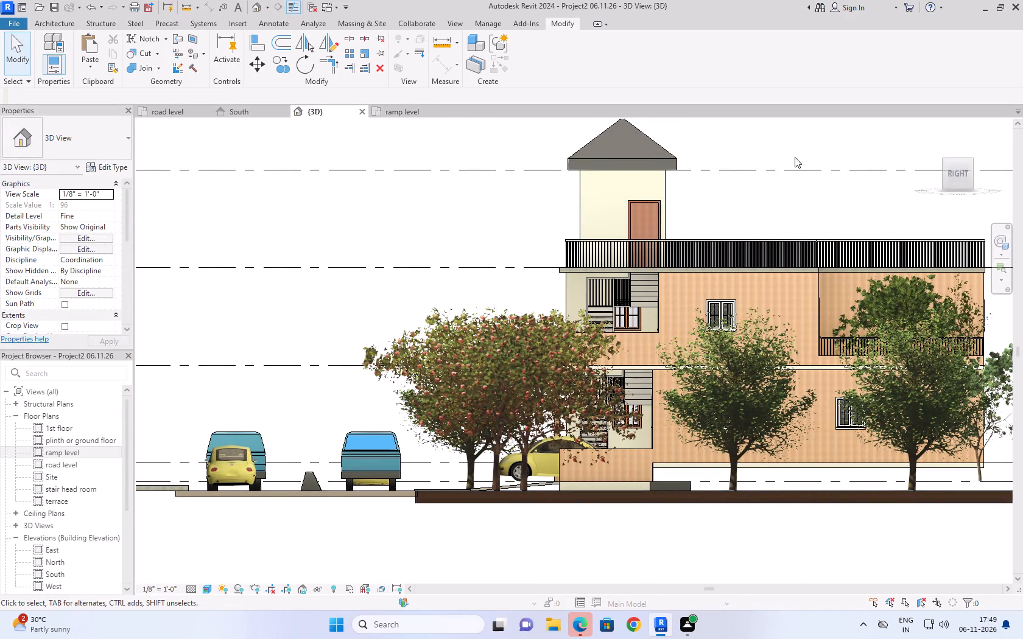
# Examine the road, paved strips, lawn edge, vehicles and trees in the 3D home view, up close and from afar.
pyautogui.click(932, 127)
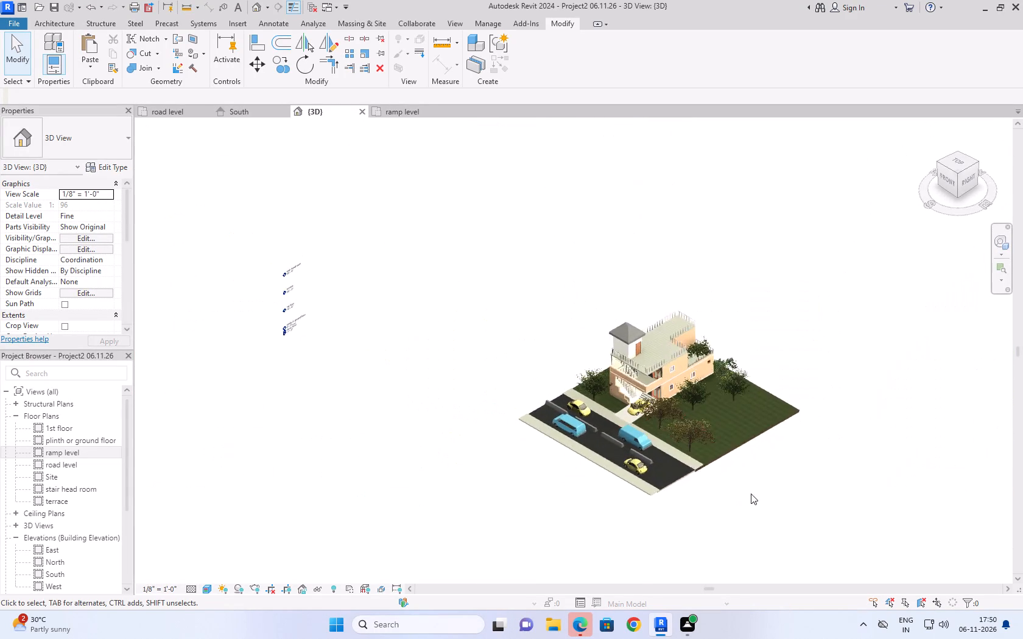
pyautogui.scroll(7, 858, 472)
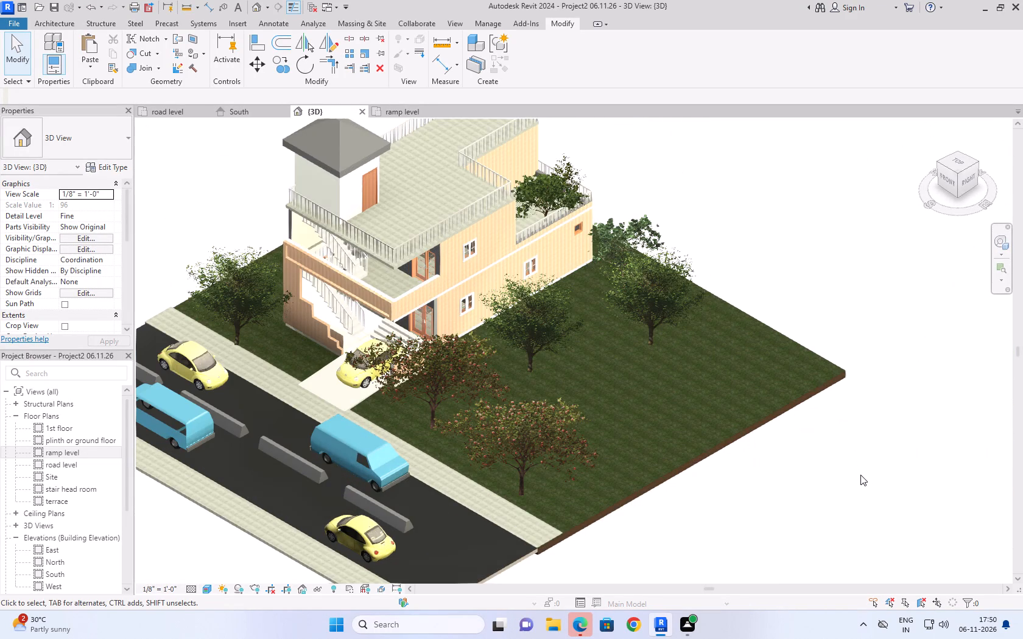
pyautogui.scroll(-3, 856, 388)
pyautogui.scroll(3, 809, 480)
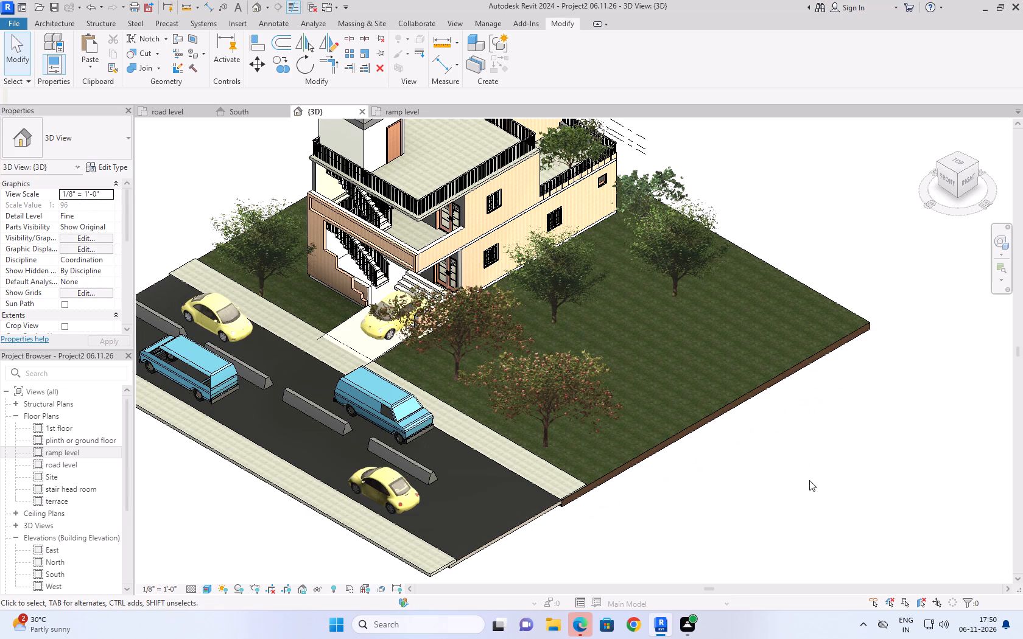
pyautogui.scroll(-1, 961, 312)
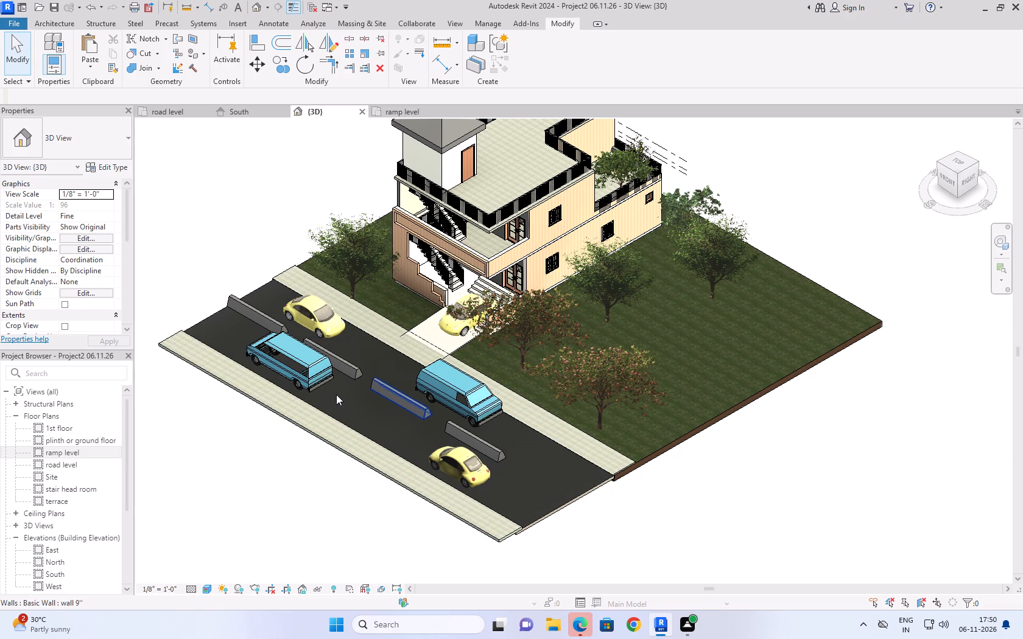
pyautogui.scroll(3, 531, 519)
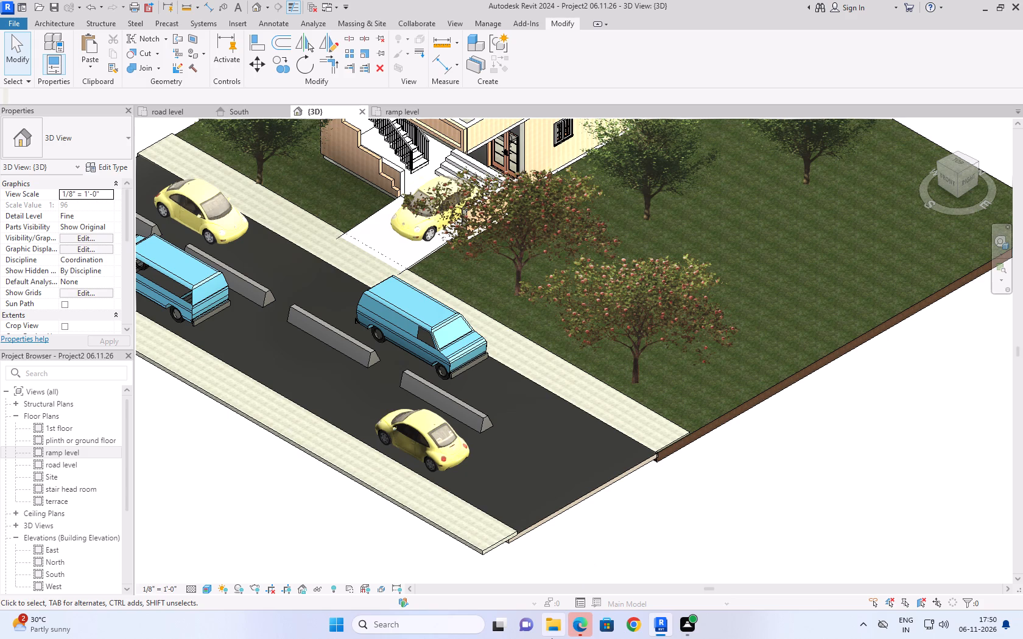
# Nudge the Common Apple tree nearest the ramp slightly back from the road, toward the rear of the lawn.
pyautogui.scroll(-4, 619, 393)
pyautogui.moveTo(662, 347); pyautogui.dragTo(662, 387, button='middle')
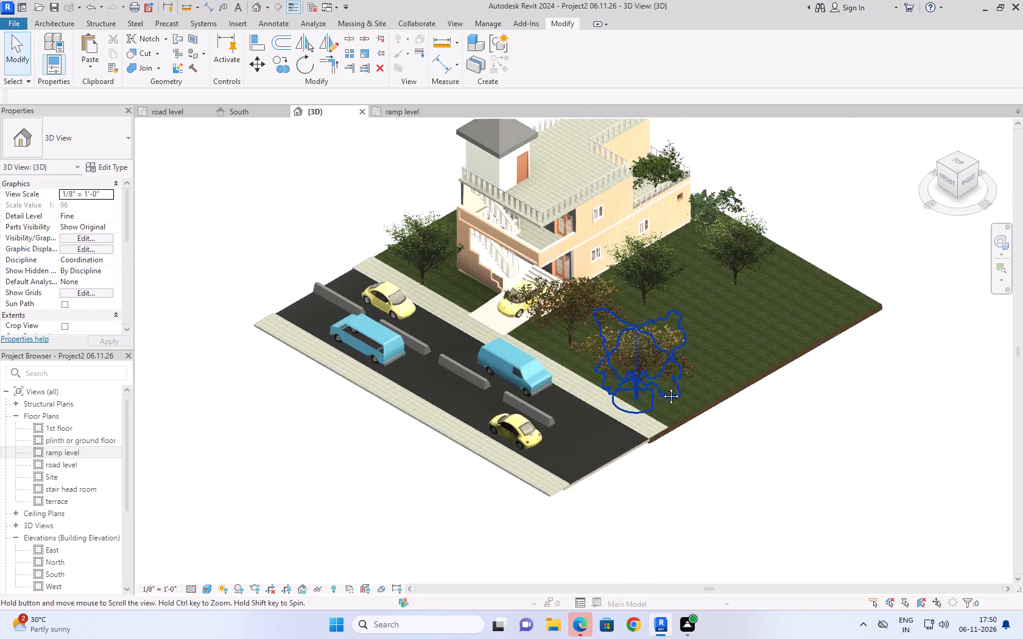
pyautogui.moveTo(662, 387); pyautogui.dragTo(675, 461, button='middle')
pyautogui.scroll(6, 574, 411)
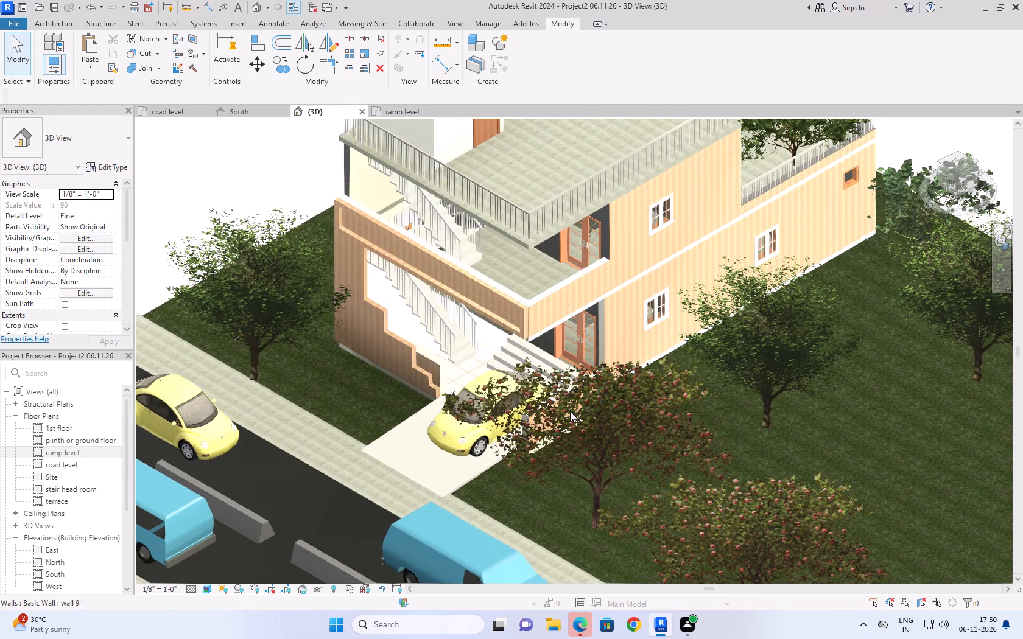
pyautogui.middleClick(592, 431)
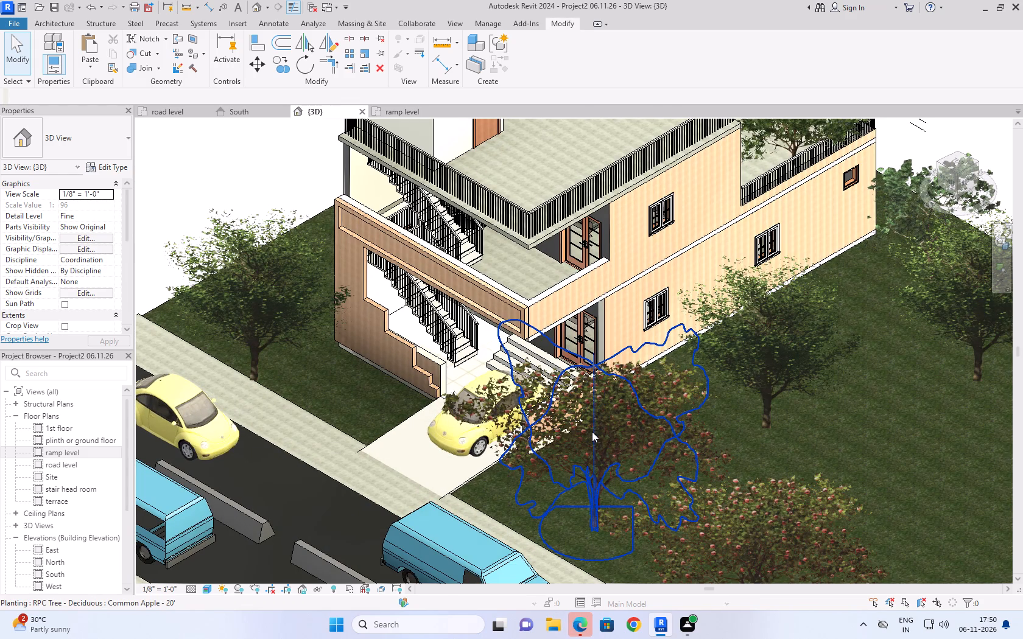
pyautogui.press('Right')
pyautogui.press('Right')
pyautogui.press('Up')
pyautogui.click(664, 412)
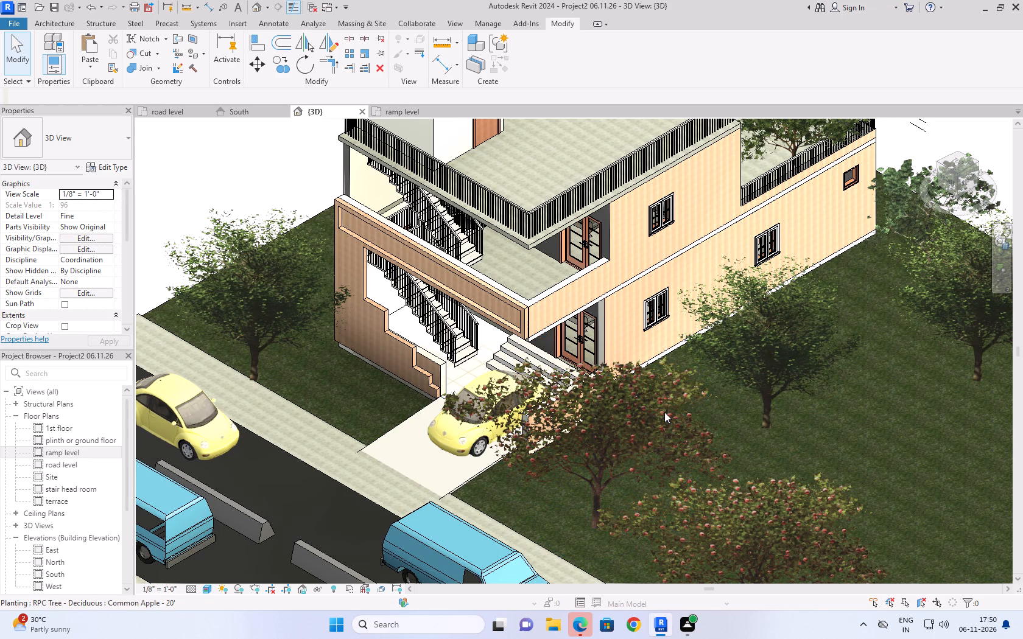
pyautogui.click(648, 417)
pyautogui.press('Right')
pyautogui.press('Right')
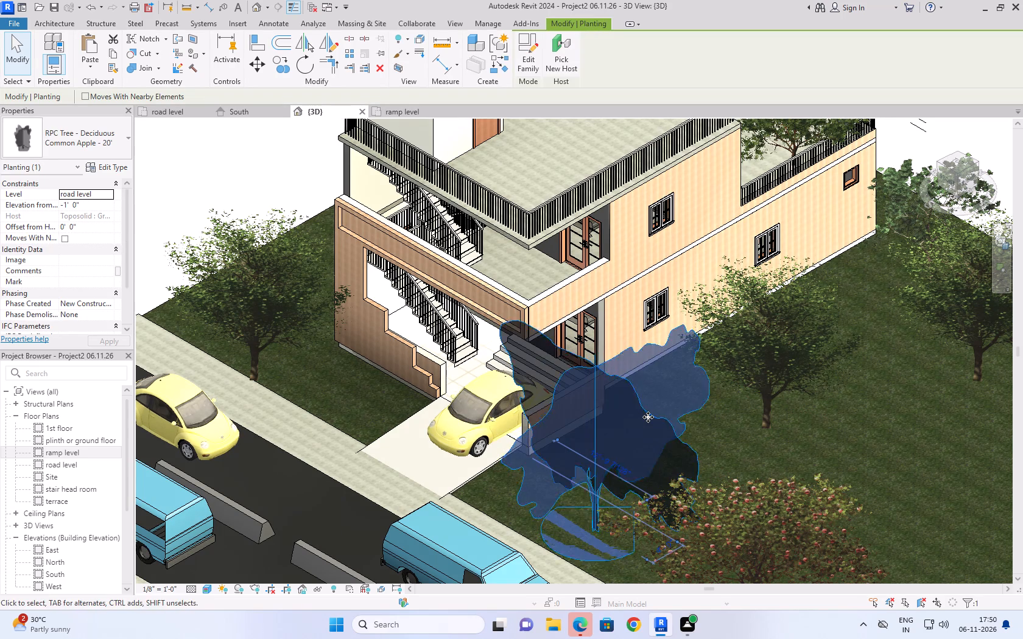
pyautogui.press('Up')
pyautogui.press('Up')
pyautogui.press('Up')
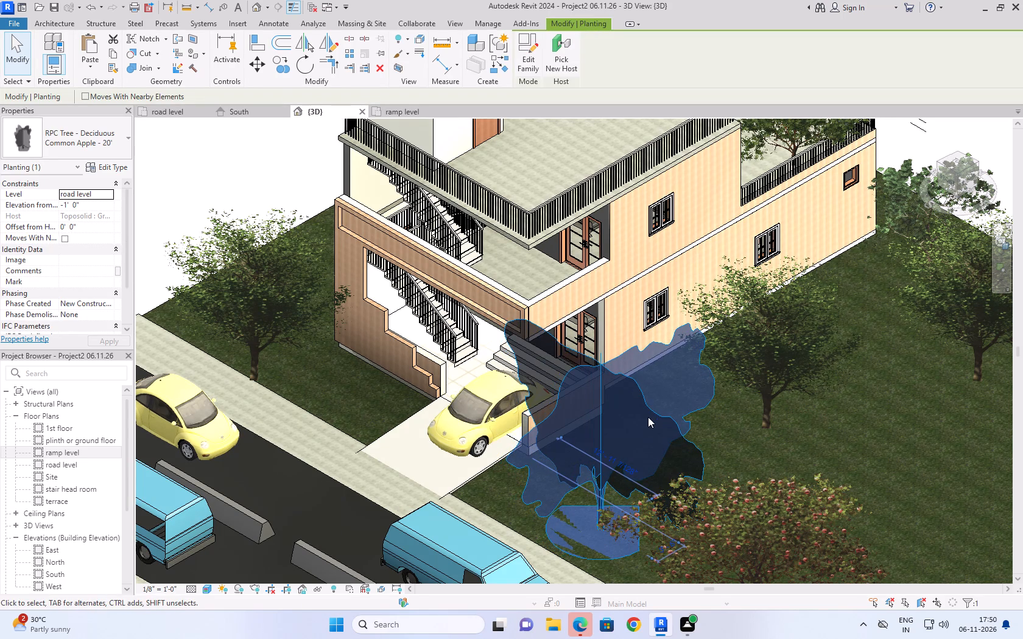
pyautogui.press('Up')
pyautogui.press('Up')
pyautogui.press('Up')
pyautogui.press('Up')
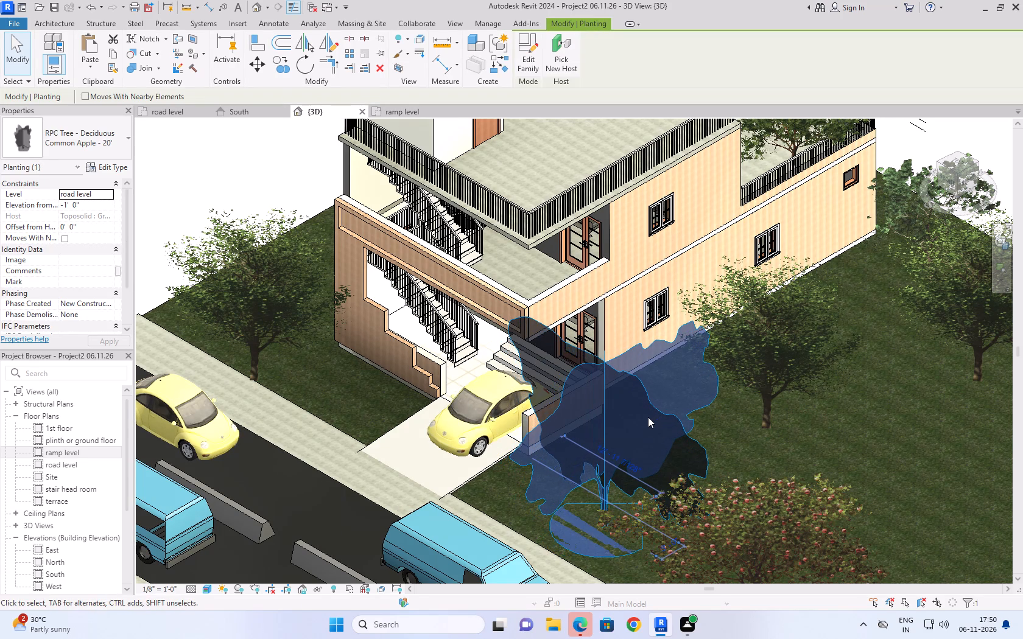
pyautogui.press('Left')
pyautogui.press('Up')
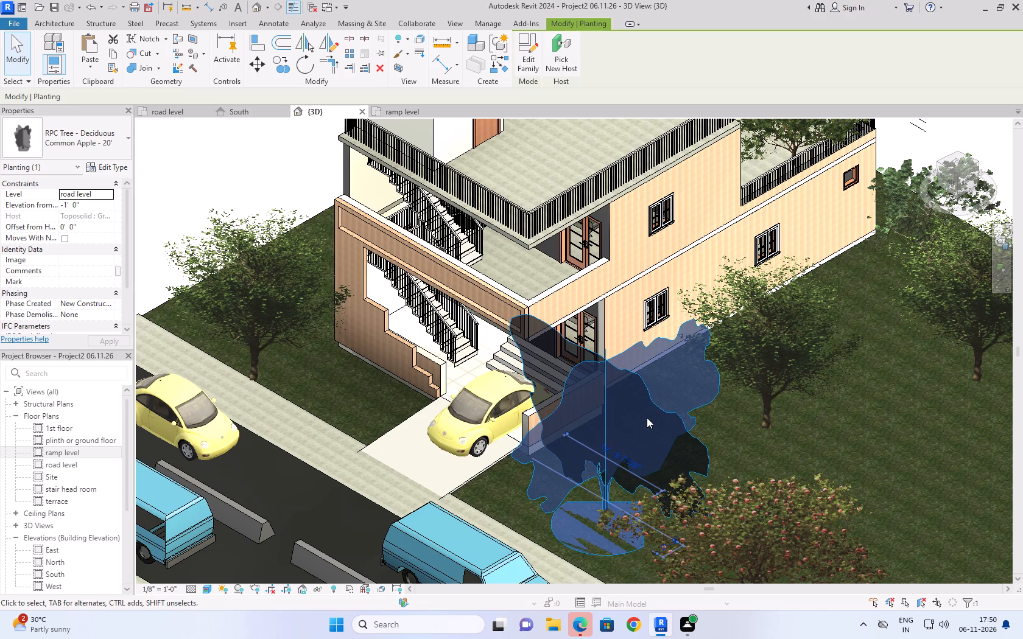
pyautogui.click(859, 411)
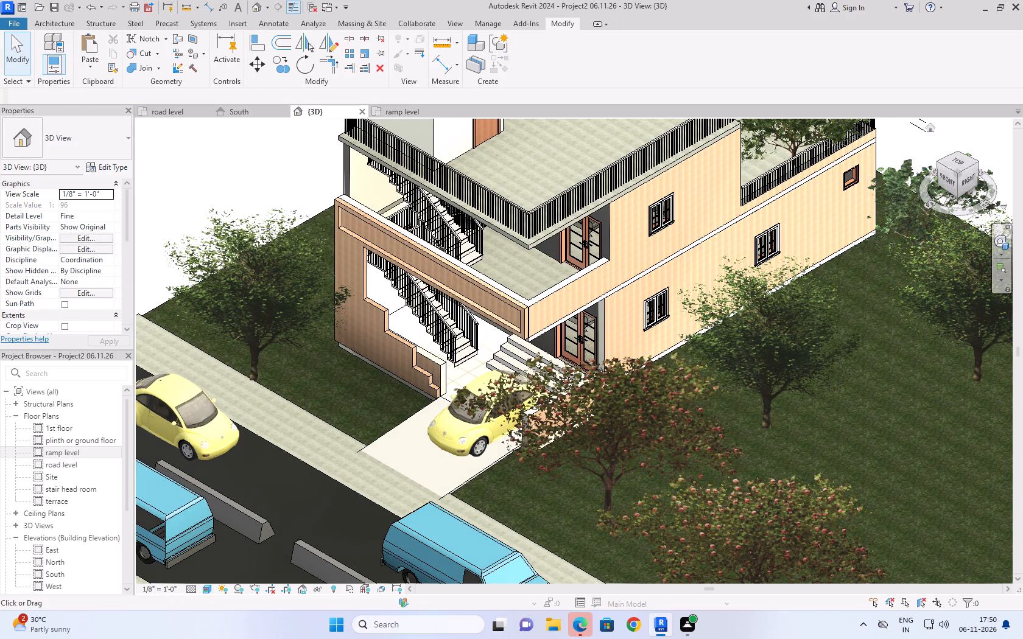
pyautogui.click(984, 141)
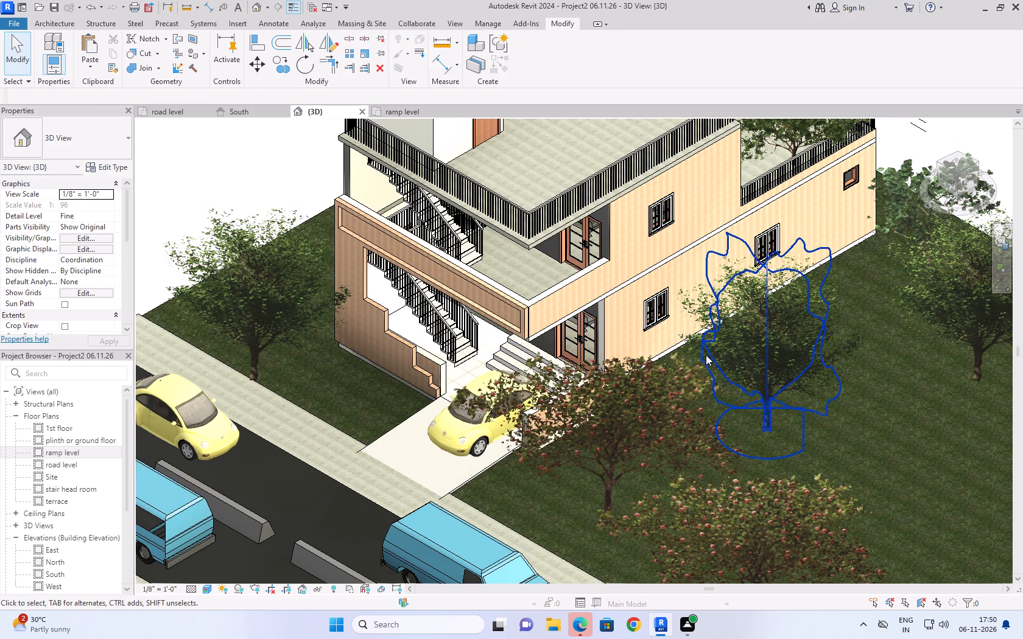
# Nudge the same Common Apple tree sideways along the road, away from the ramp and its car, and slightly farther back.
pyautogui.click(647, 395)
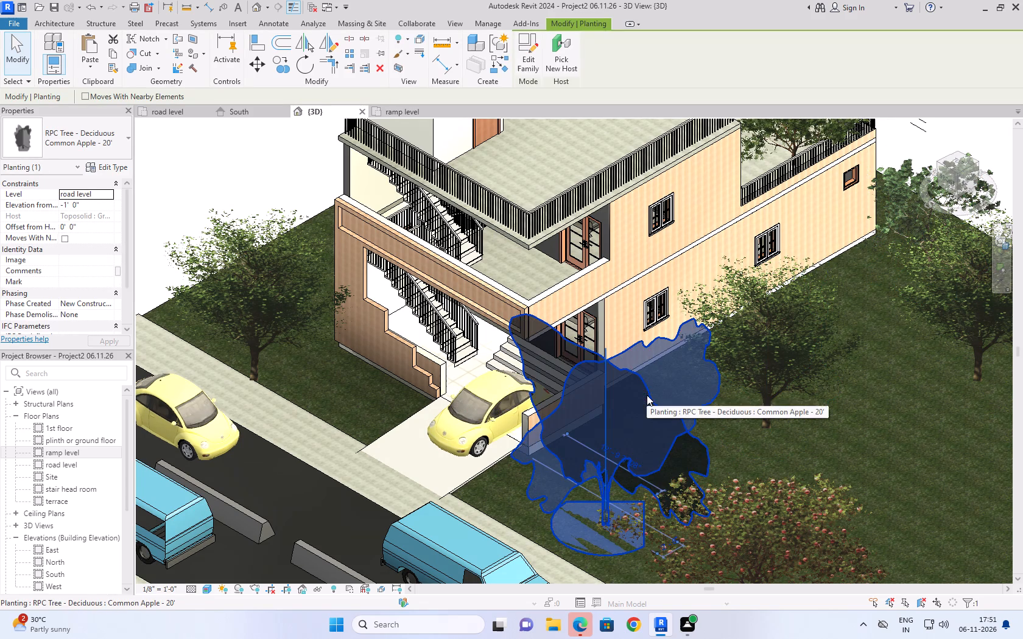
pyautogui.press('Right')
pyautogui.press('Right')
pyautogui.press('Right')
pyautogui.press('Right')
pyautogui.press('Right')
pyautogui.press('Right')
pyautogui.press('Right')
pyautogui.press('Right')
pyautogui.press('Right')
pyautogui.press('Right')
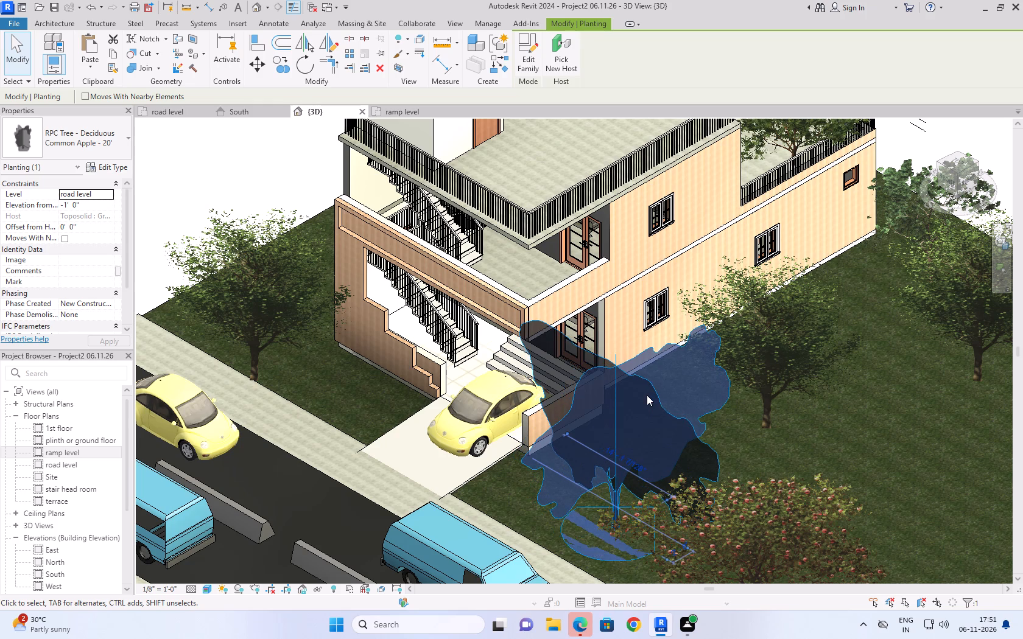
pyautogui.press('Right')
pyautogui.press('Right')
pyautogui.press('Right')
pyautogui.press('Right')
pyautogui.press('Right')
pyautogui.press('Right')
pyautogui.press('Right')
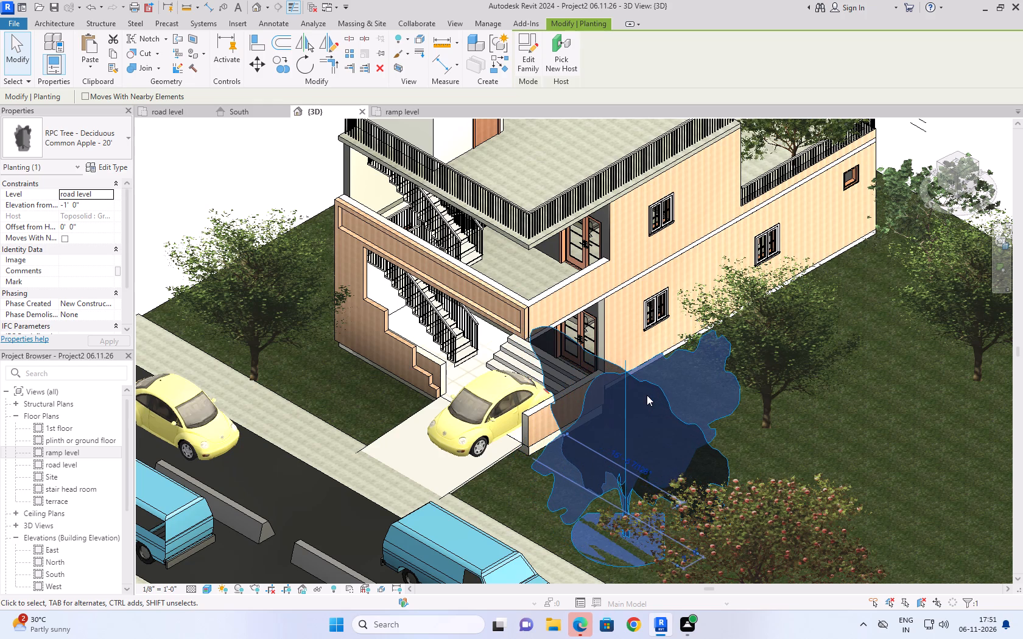
pyautogui.press('Right')
pyautogui.press('Right')
pyautogui.press('Right')
pyautogui.press('Up')
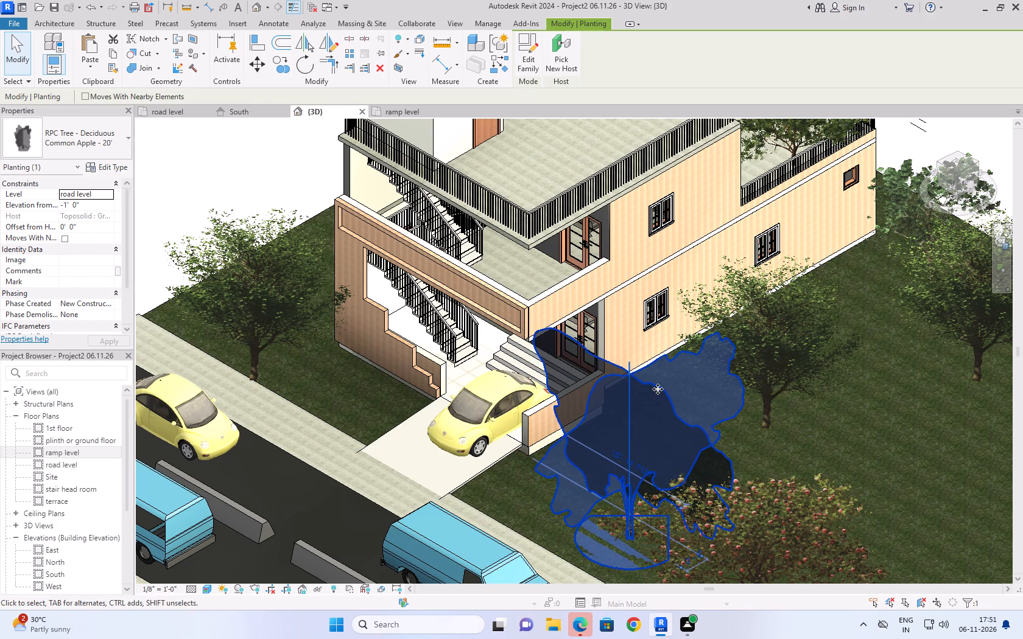
pyautogui.press('Up')
pyautogui.press('Up')
pyautogui.press('Right')
pyautogui.press('Up')
pyautogui.press('Up')
pyautogui.press('Up')
pyautogui.press('Up')
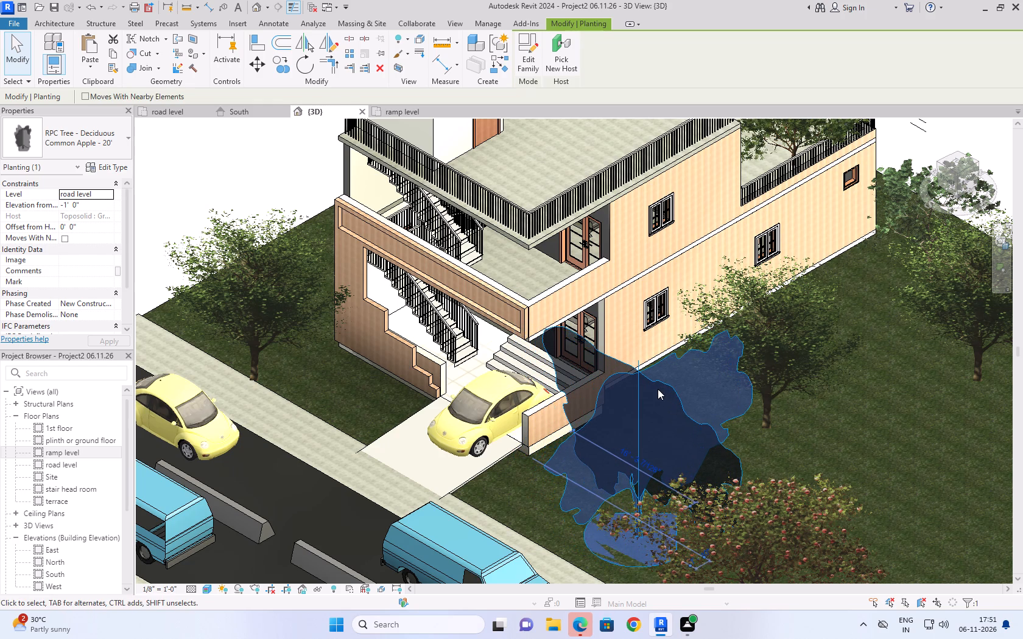
pyautogui.press('Right')
pyautogui.press('Up')
pyautogui.press('Left')
pyautogui.press('Down')
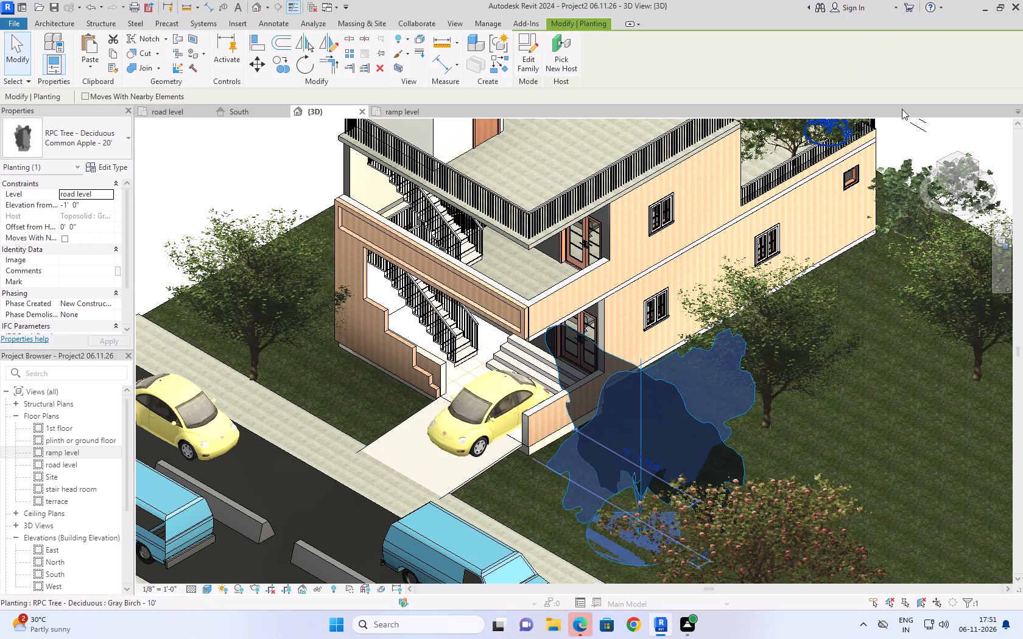
pyautogui.click(972, 130)
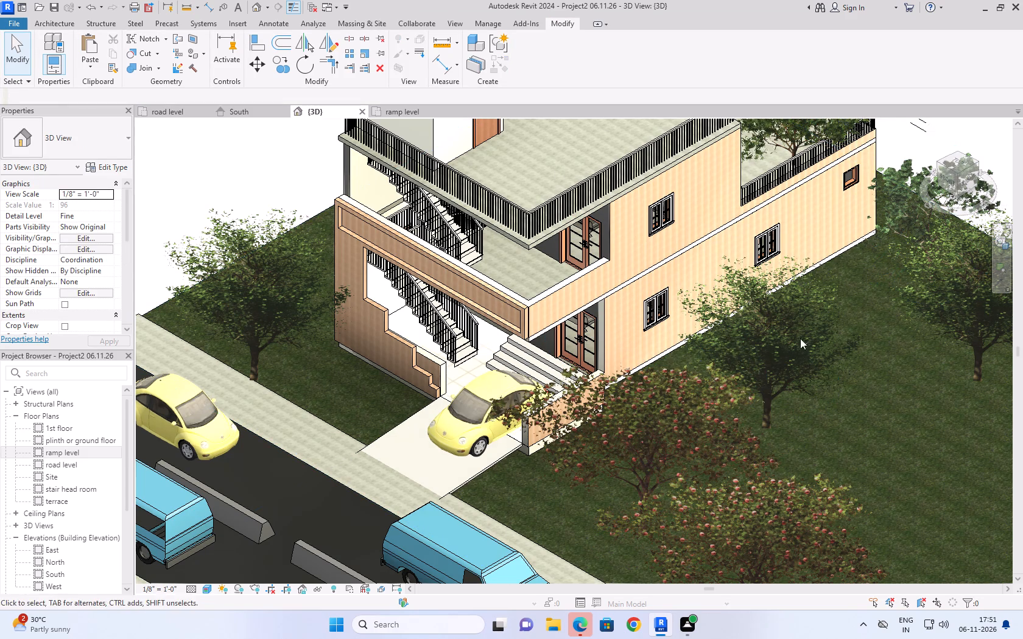
# Nudge the Common Apple tree by the entrance steps a bit farther back from the road.
pyautogui.click(675, 379)
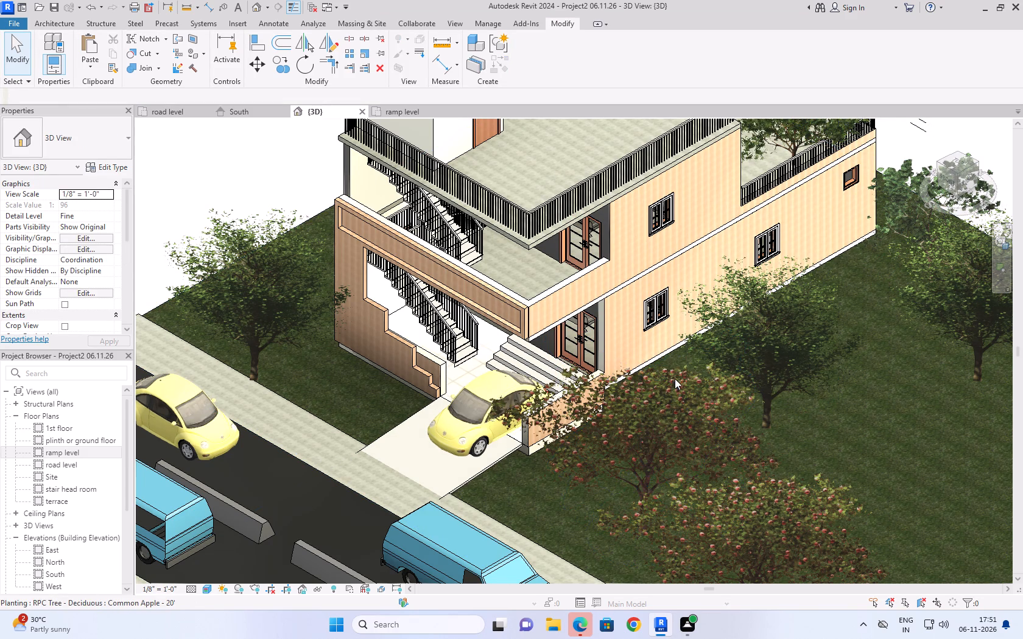
pyautogui.click(668, 389)
pyautogui.click(670, 380)
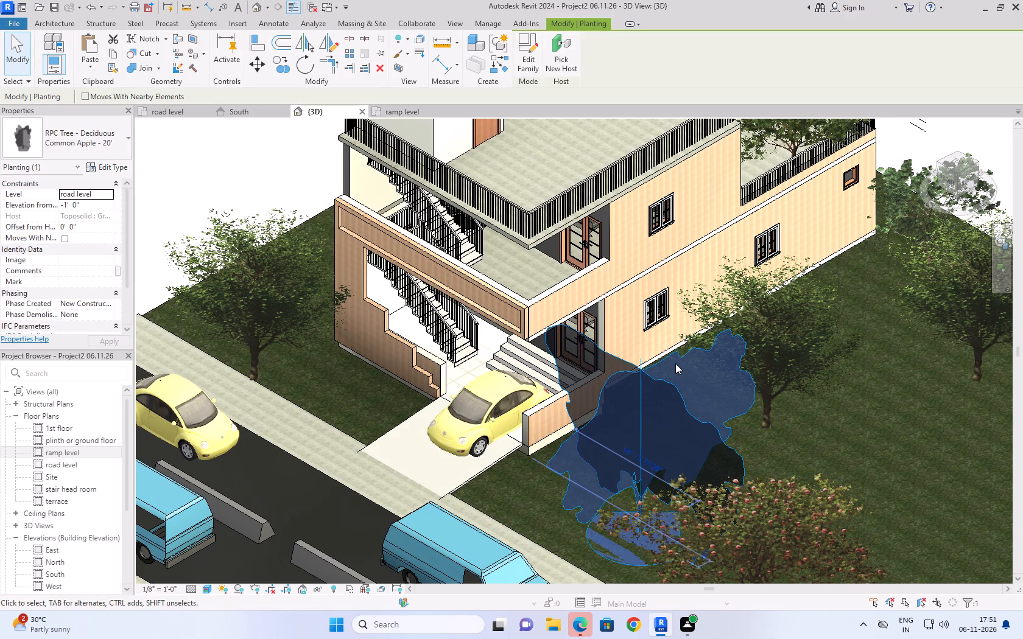
pyautogui.press('Up')
pyautogui.press('Up')
pyautogui.press('Up')
pyautogui.press('Up')
pyautogui.press('Up')
pyautogui.press('Up')
pyautogui.press('Up')
pyautogui.press('Up')
pyautogui.press('Up')
pyautogui.press('Up')
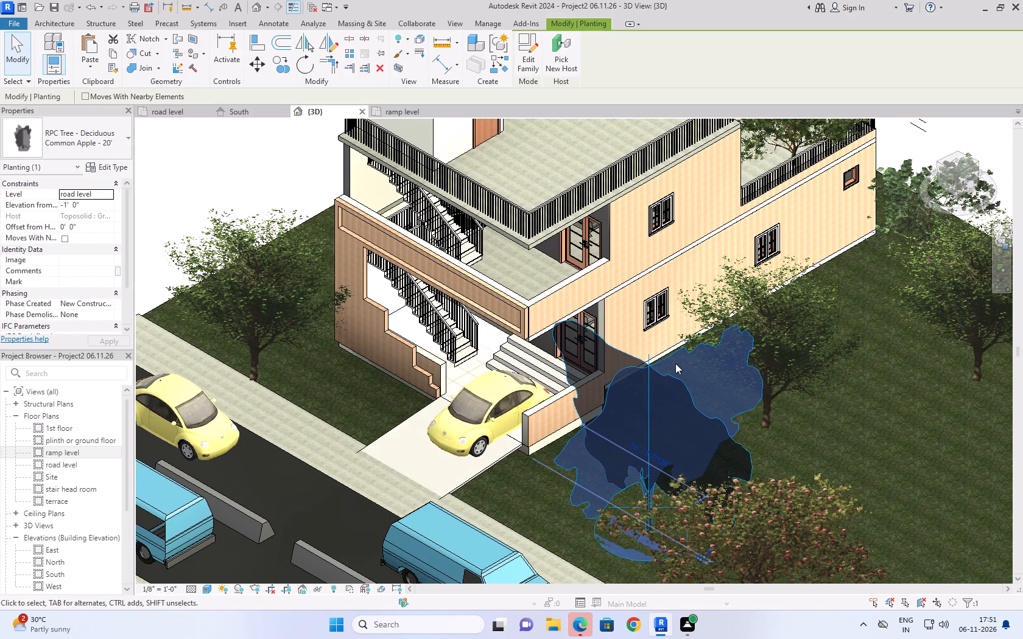
pyautogui.press('Up')
pyautogui.press('Up')
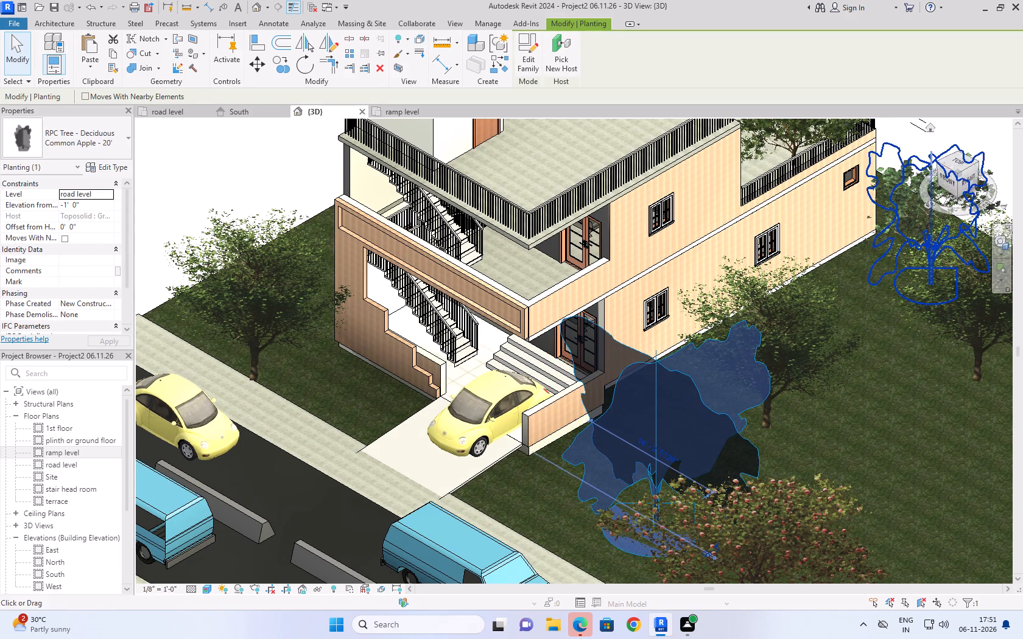
pyautogui.click(981, 136)
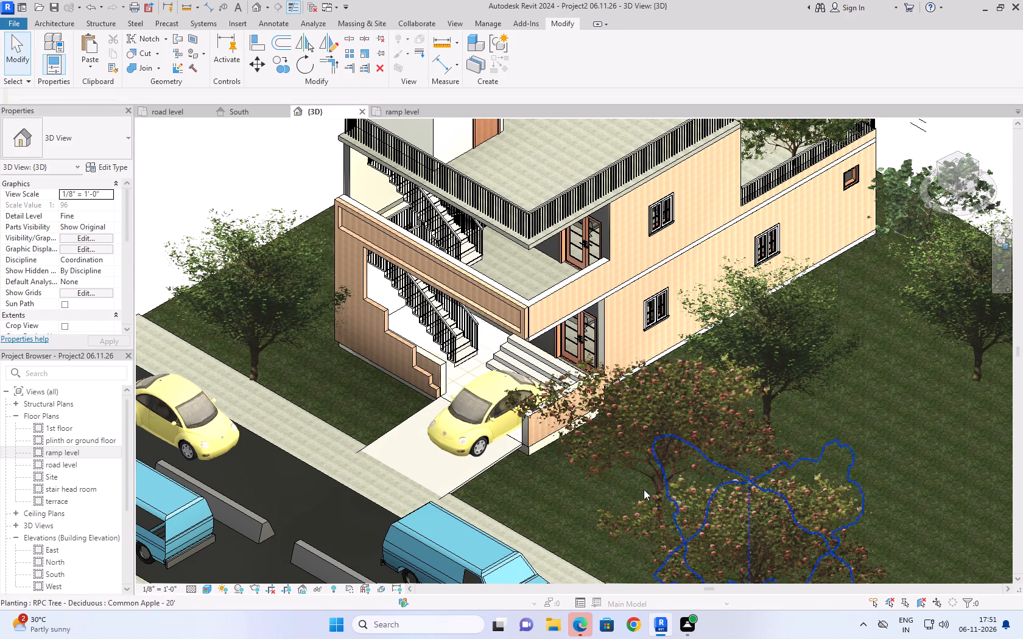
# Nudge the RPC Beetle parked on the ramp a short distance forward, toward the road.
pyautogui.click(490, 405)
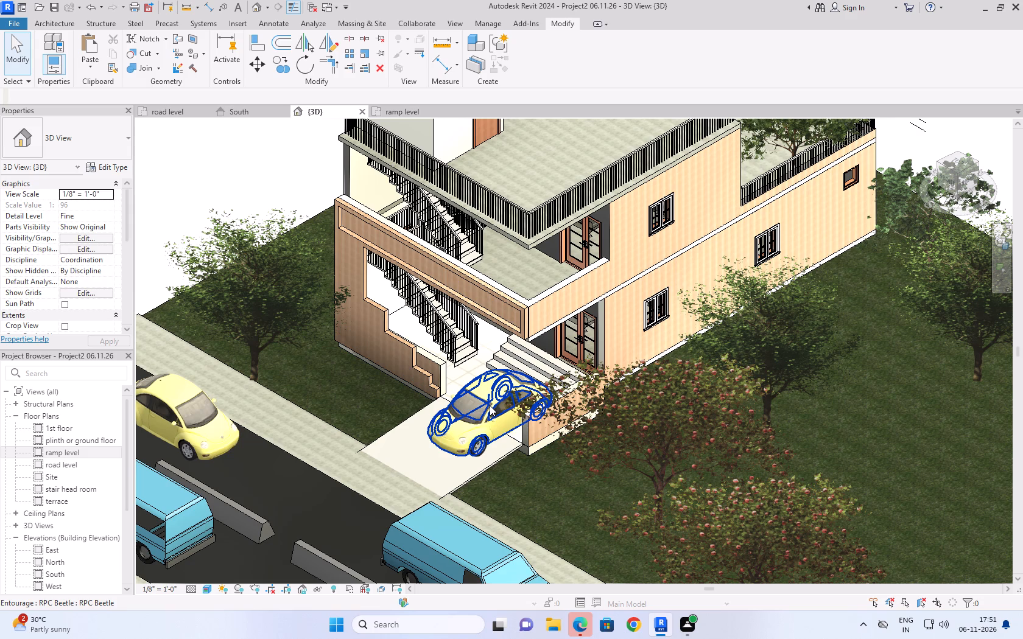
pyautogui.press('Down')
pyautogui.press('Down')
pyautogui.press('Down')
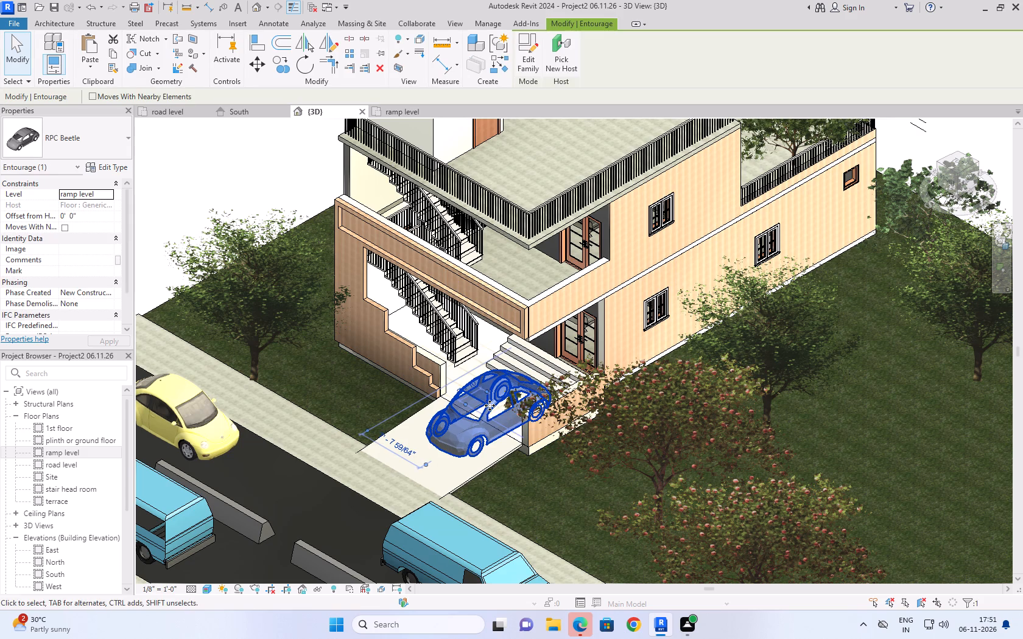
pyautogui.press('Down')
pyautogui.press('Down')
pyautogui.press('Down')
pyautogui.press('Down')
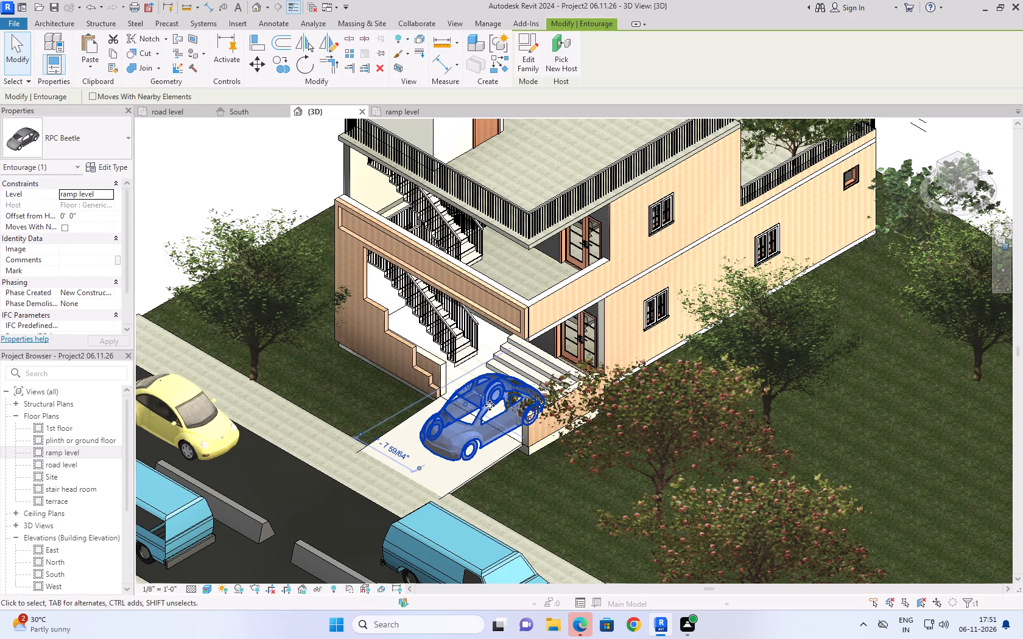
pyautogui.press('Down')
pyautogui.press('Down')
pyautogui.press('Down')
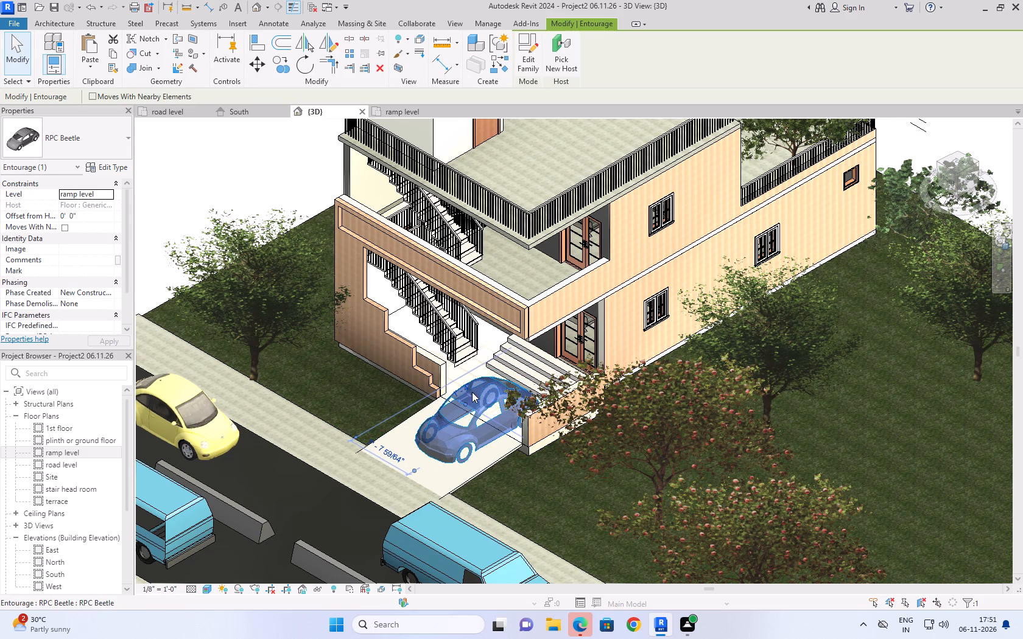
pyautogui.click(186, 154)
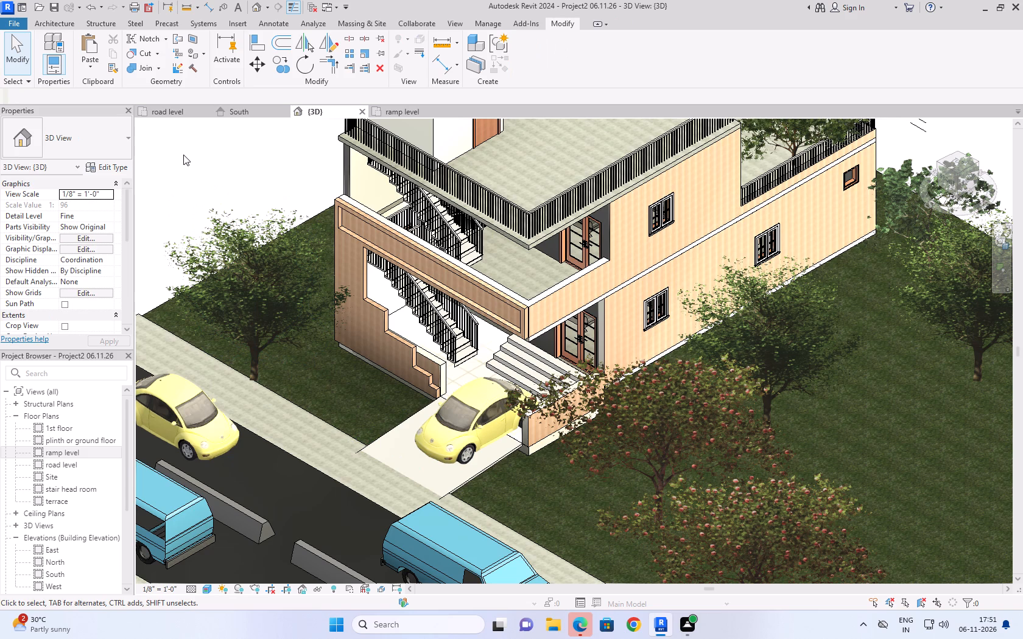
# Close the ramp level floor plan view.
pyautogui.scroll(-5, 183, 155)
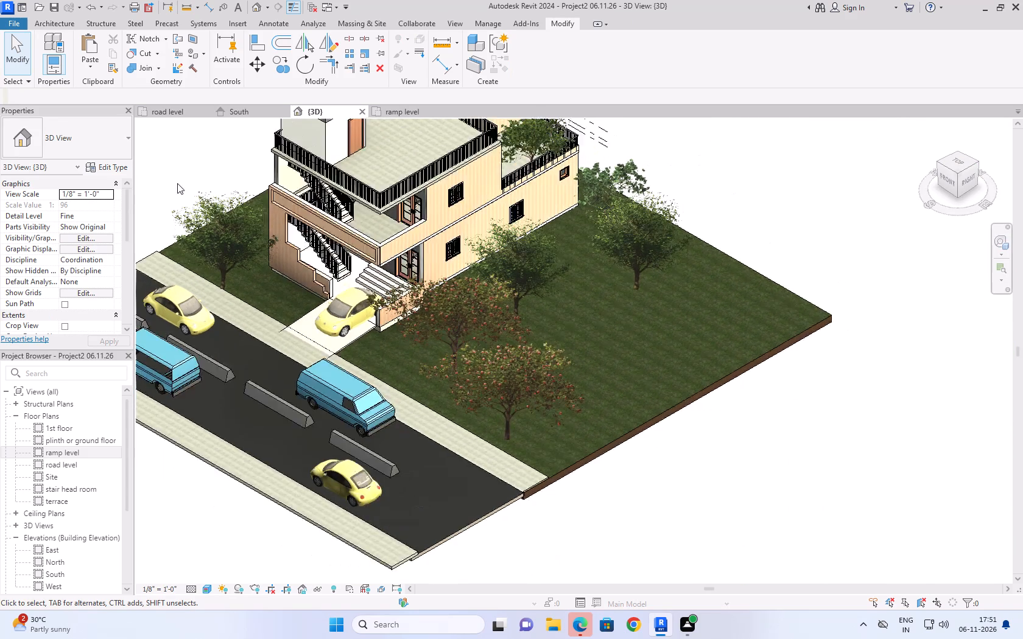
pyautogui.scroll(-2, 177, 183)
pyautogui.click(666, 409)
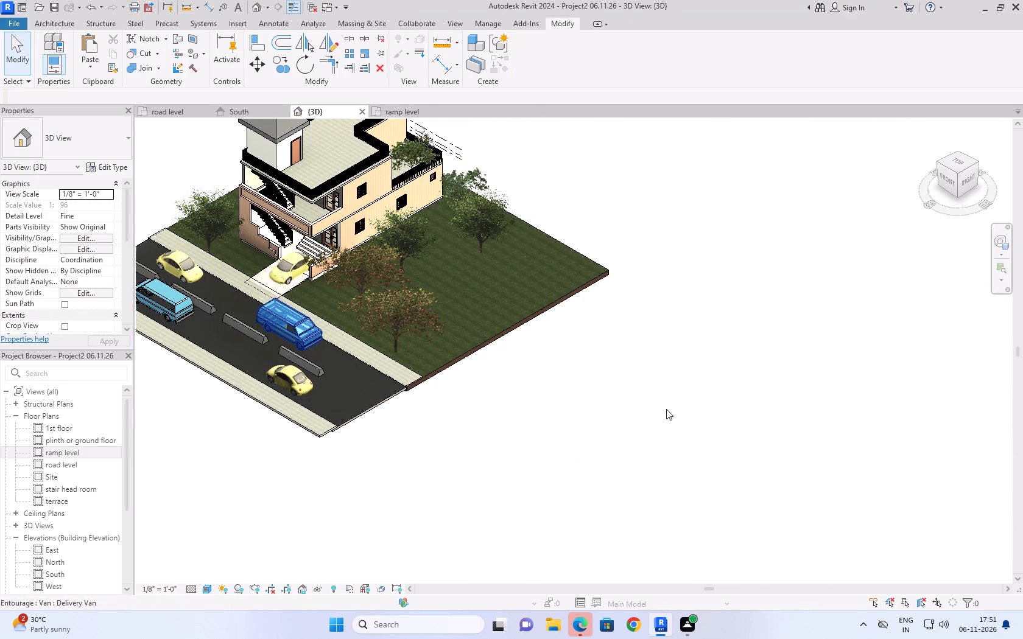
pyautogui.click(13, 51)
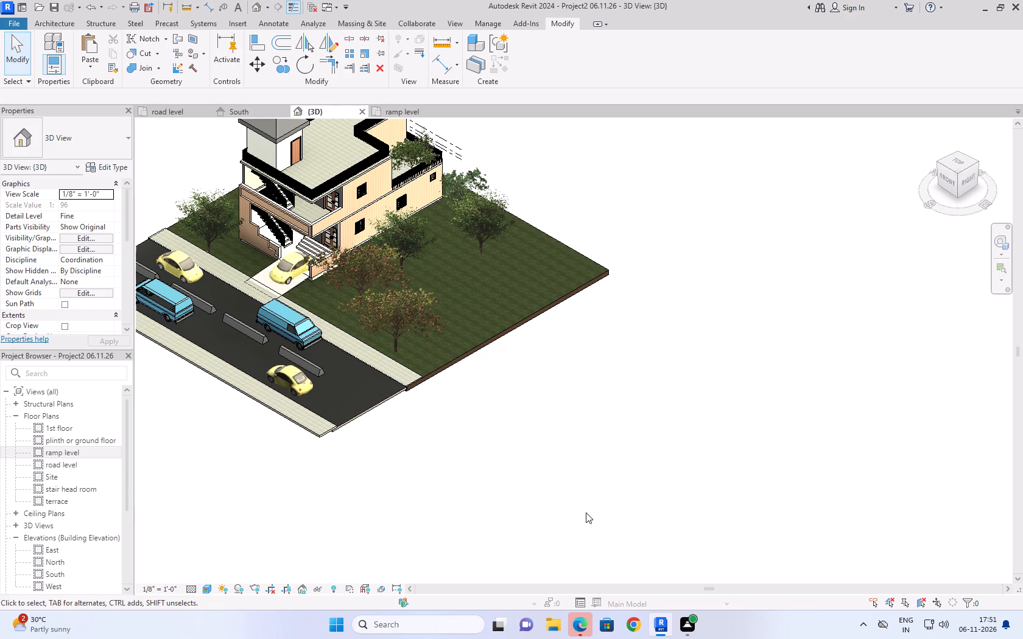
pyautogui.scroll(-4, 591, 515)
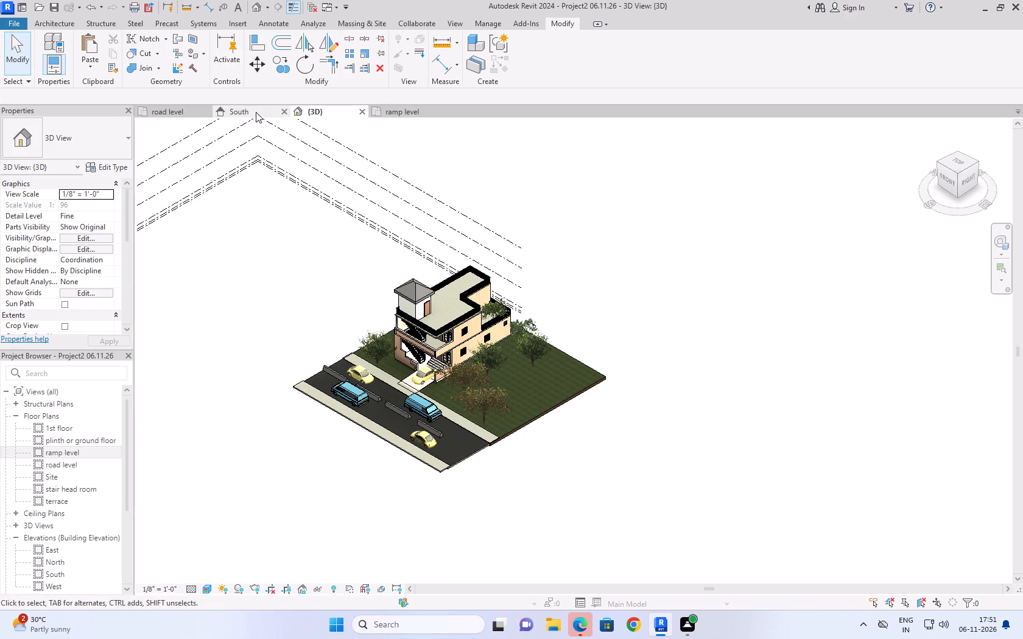
pyautogui.click(401, 108)
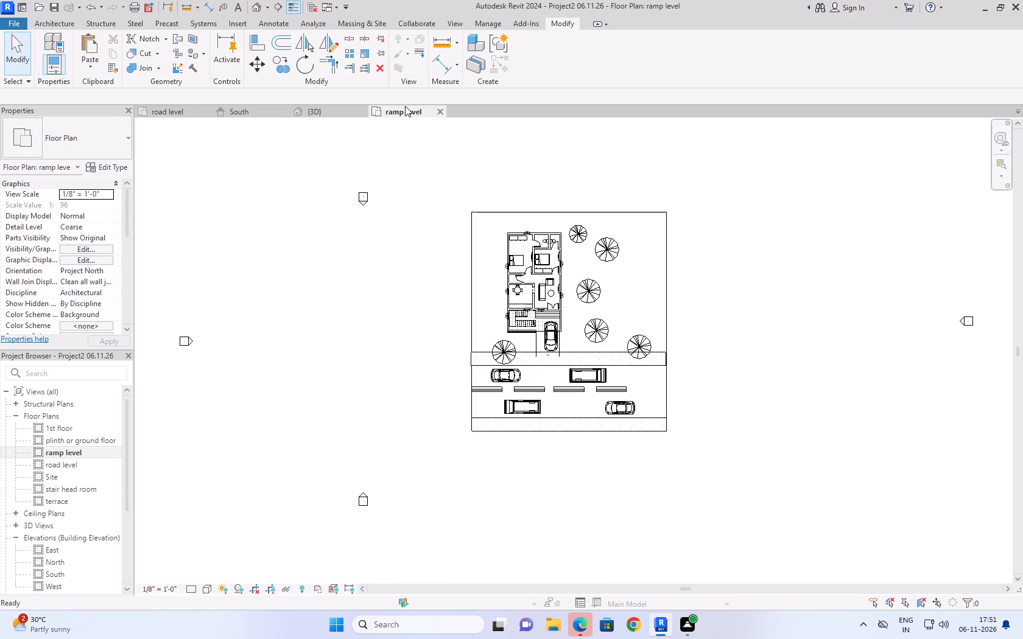
pyautogui.click(440, 111)
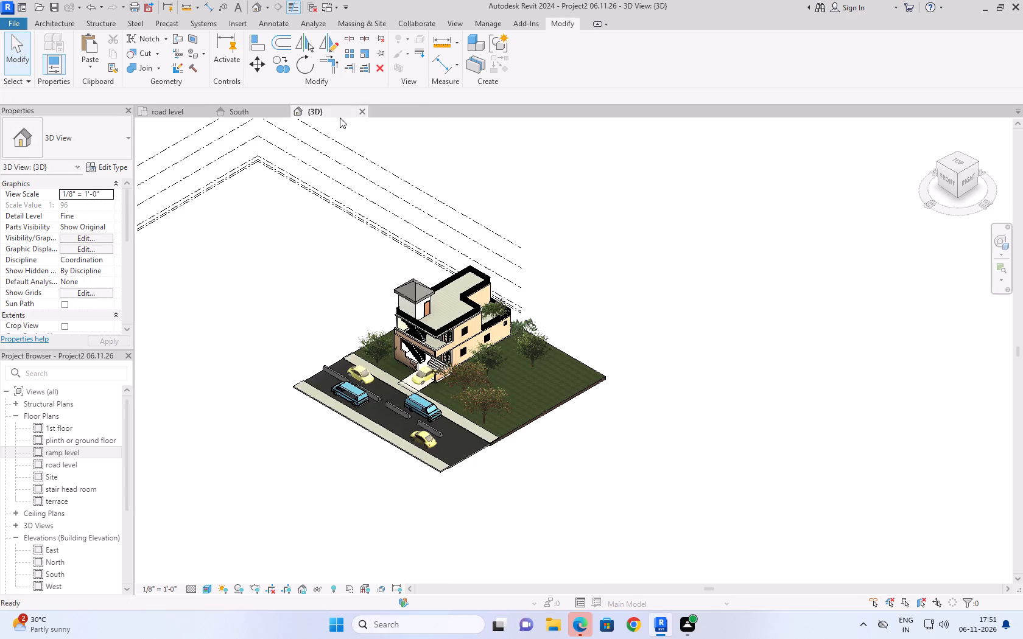
# From the road level plan, create a perspective camera view from southeast of the site toward the house, orbited to an elevated angle.
pyautogui.click(184, 111)
pyautogui.scroll(-6, 815, 416)
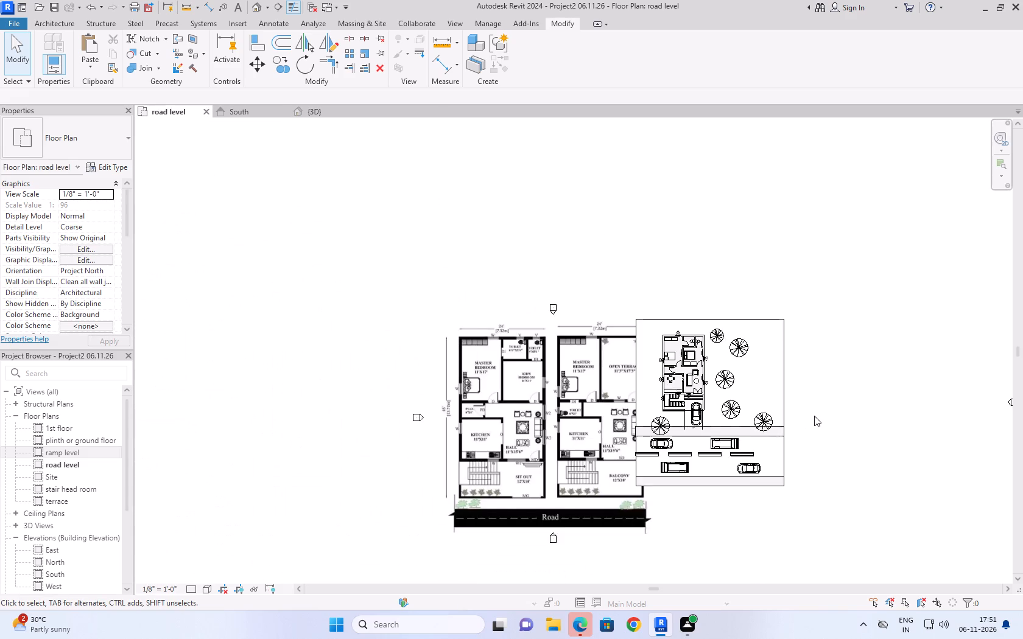
pyautogui.scroll(4, 814, 416)
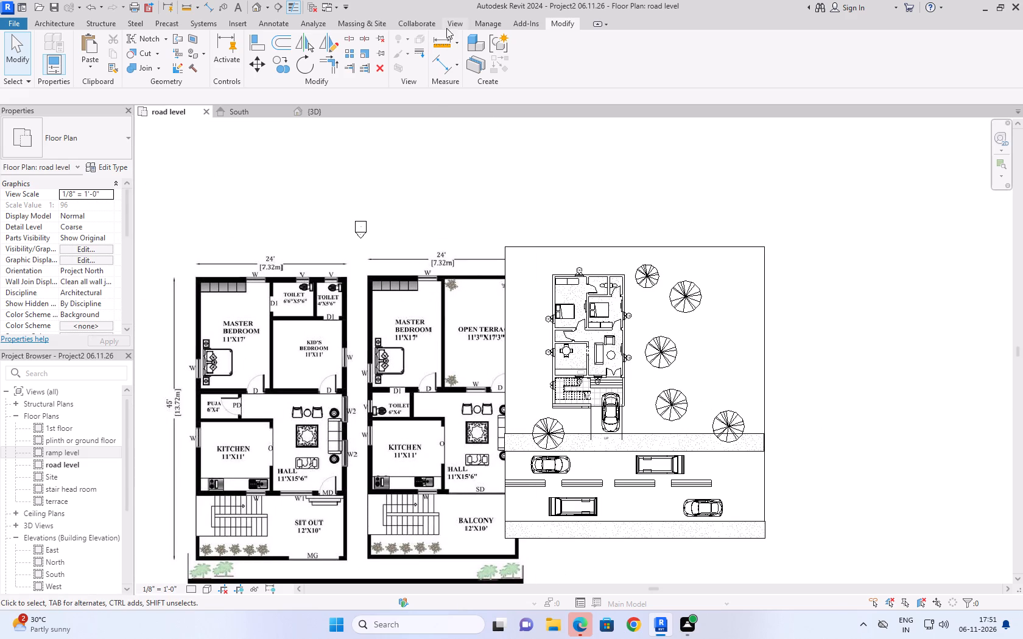
pyautogui.click(446, 24)
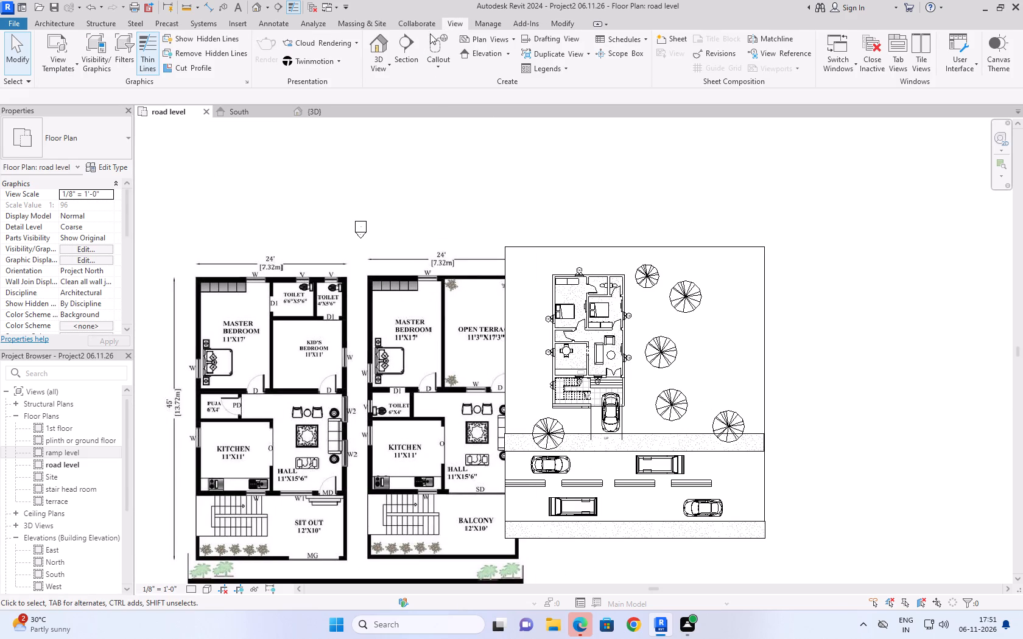
pyautogui.click(387, 58)
pyautogui.click(403, 111)
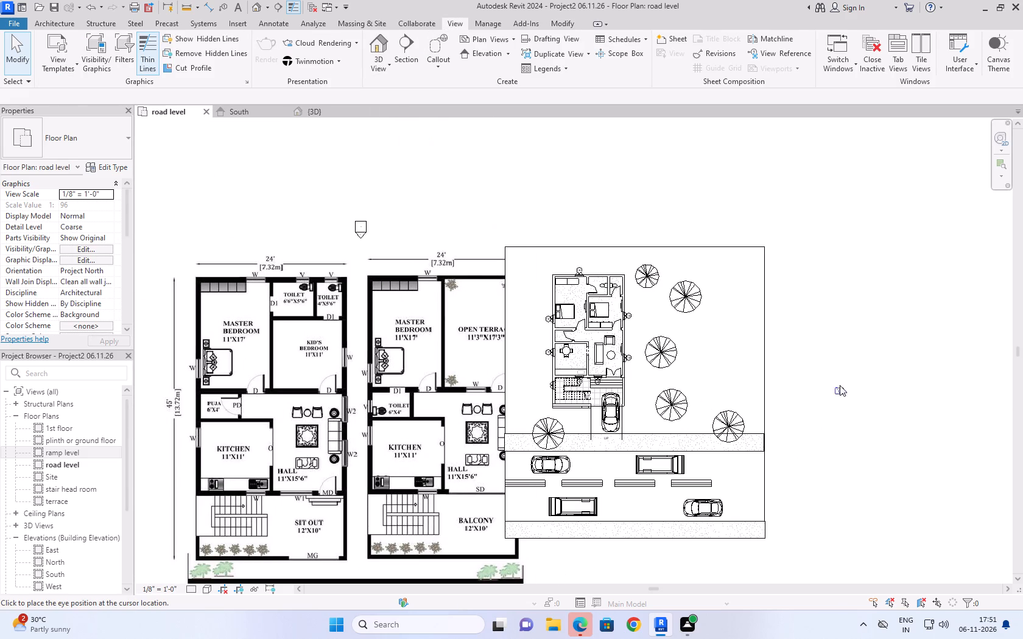
pyautogui.scroll(-3, 843, 367)
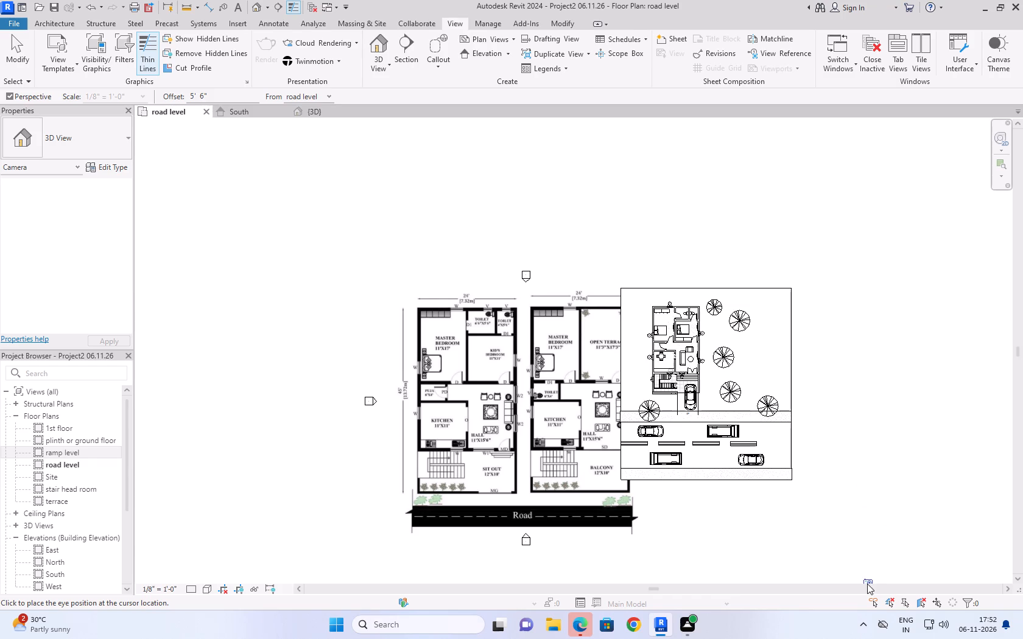
pyautogui.click(868, 573)
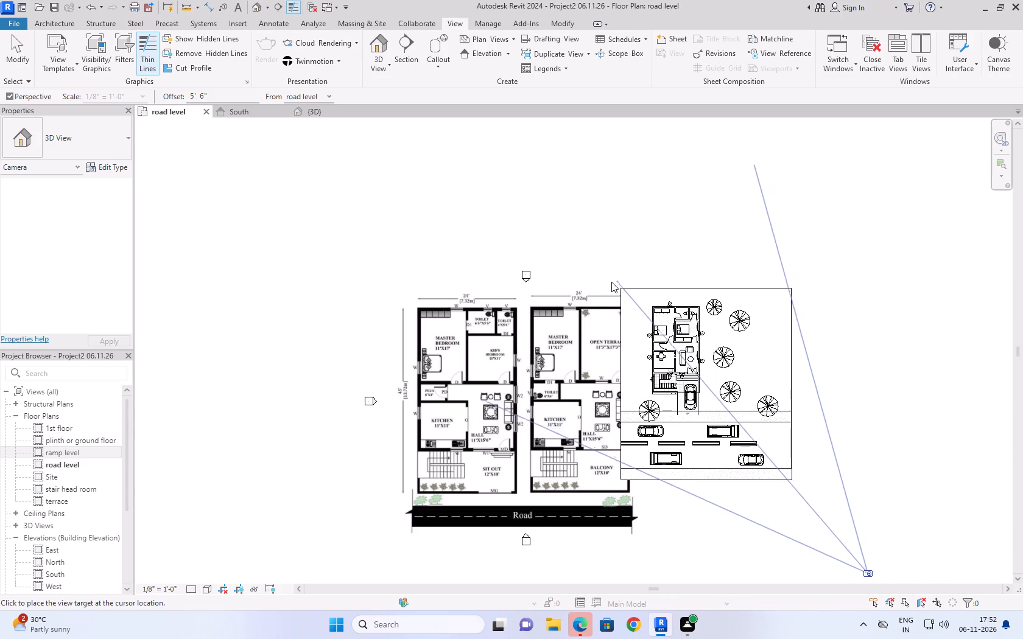
pyautogui.click(597, 260)
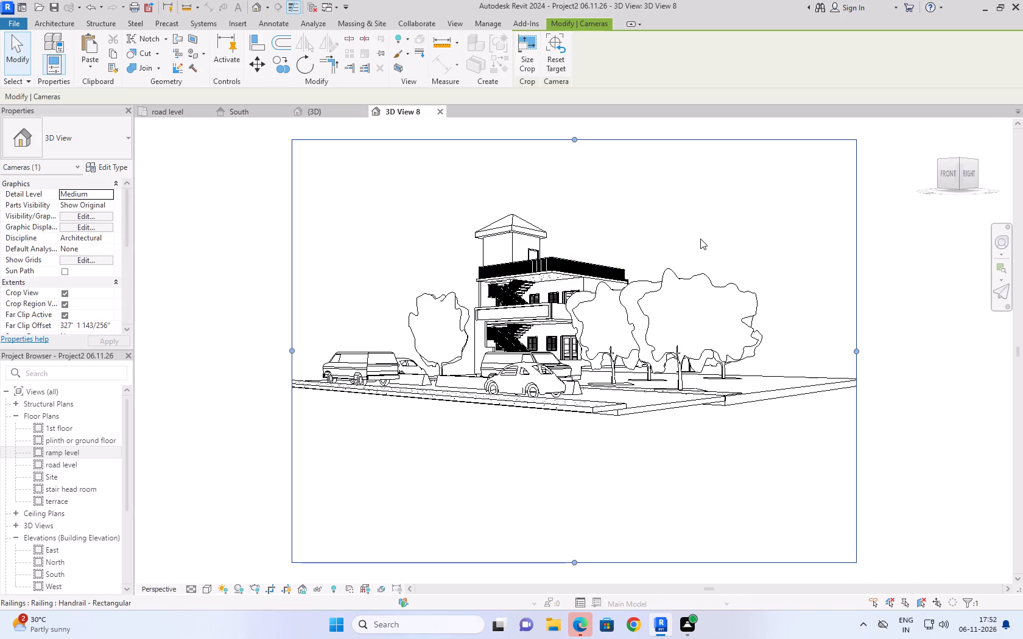
pyautogui.keyDown('shift'); pyautogui.moveTo(700, 239); pyautogui.dragTo(706, 340, button='right'); pyautogui.keyUp('shift')
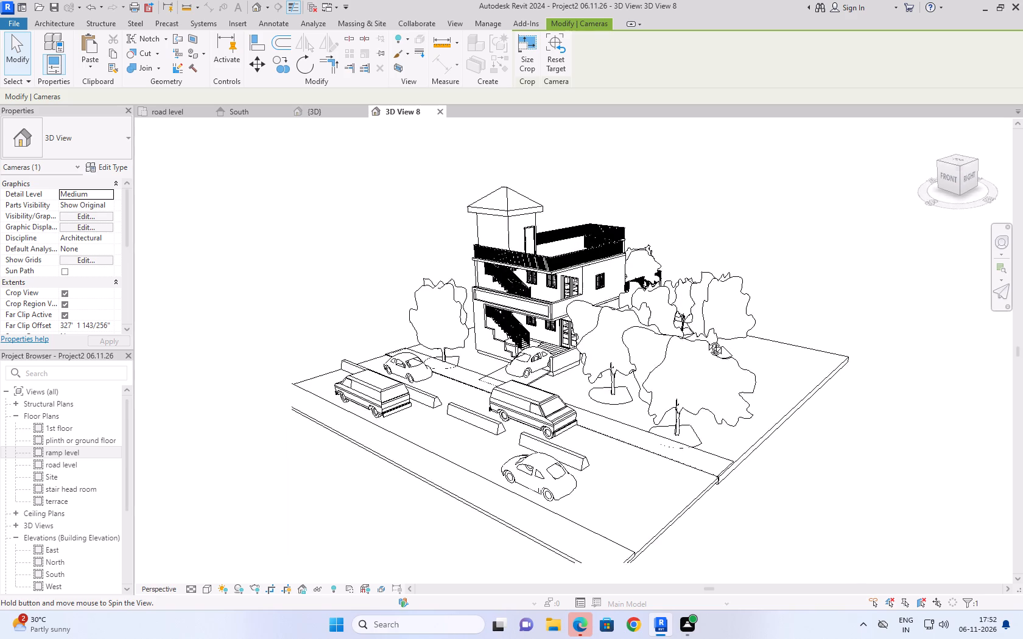
pyautogui.keyDown('shift'); pyautogui.moveTo(706, 340); pyautogui.dragTo(720, 380, button='right'); pyautogui.keyUp('shift')
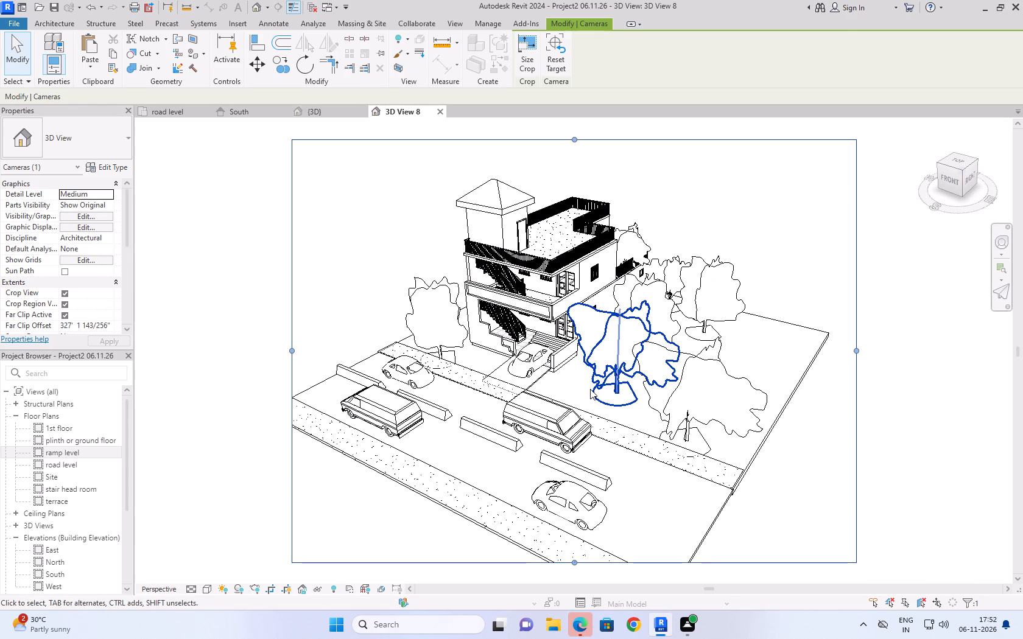
# Configure the new perspective's rendering with Medium quality and Printer resolution, and open the DPI choices.
pyautogui.write('rr')
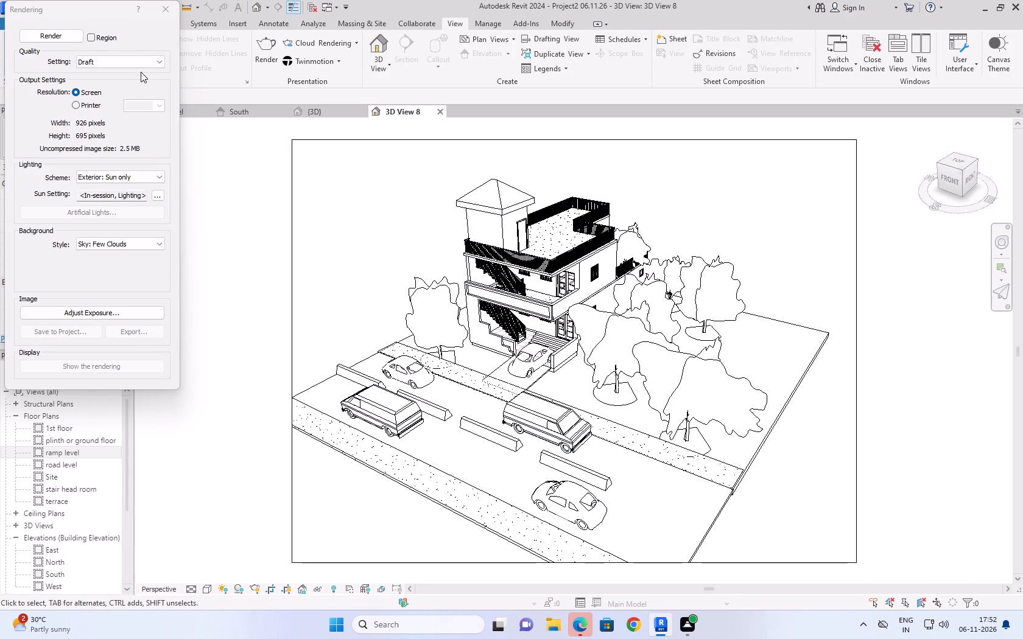
pyautogui.click(140, 68)
pyautogui.click(140, 63)
pyautogui.click(130, 84)
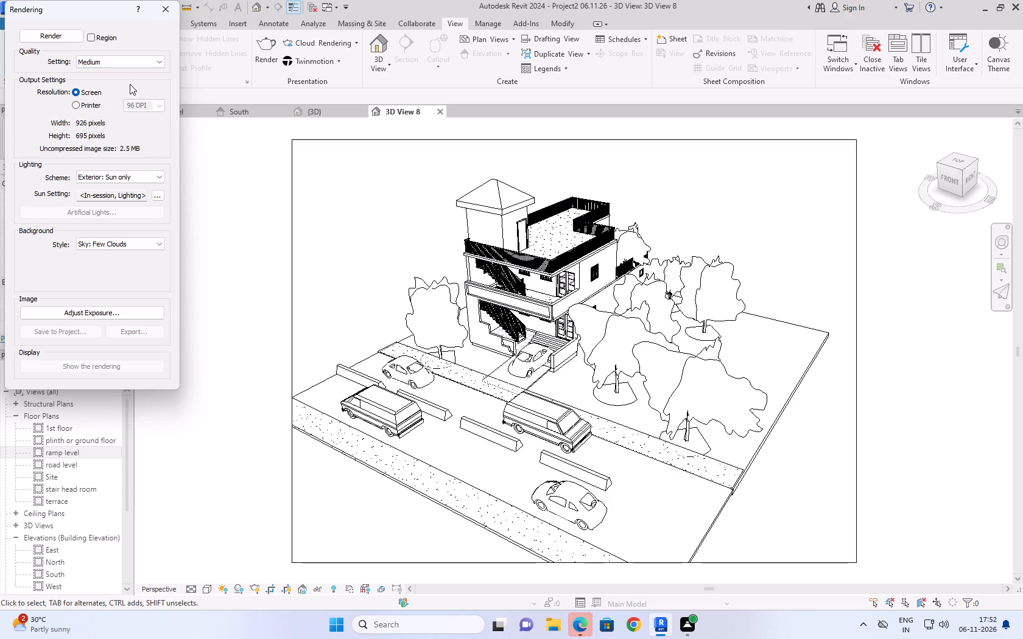
pyautogui.click(86, 98)
pyautogui.click(86, 101)
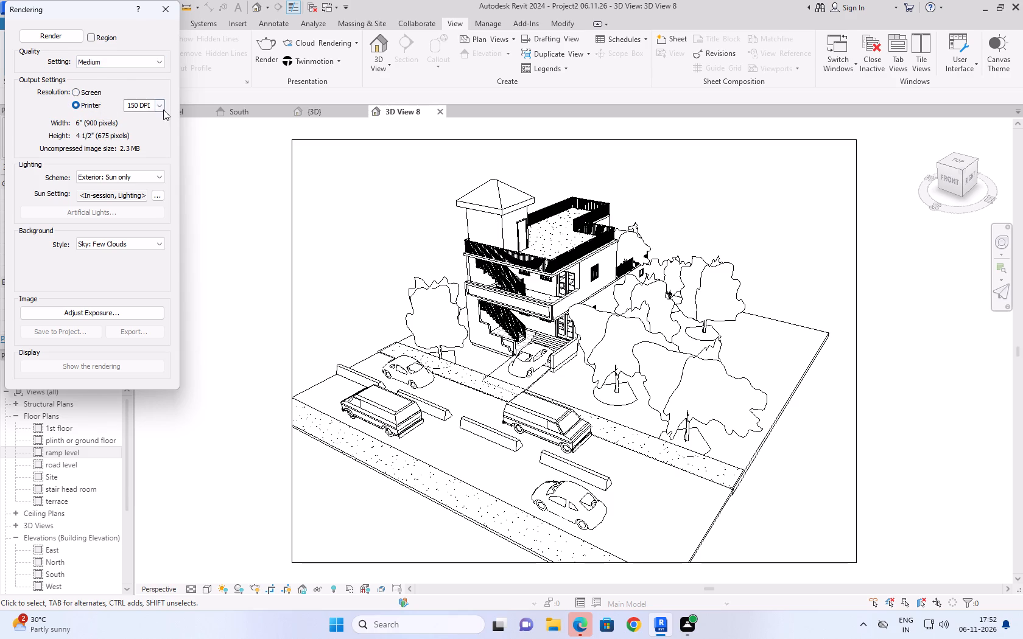
pyautogui.click(165, 107)
pyautogui.click(163, 106)
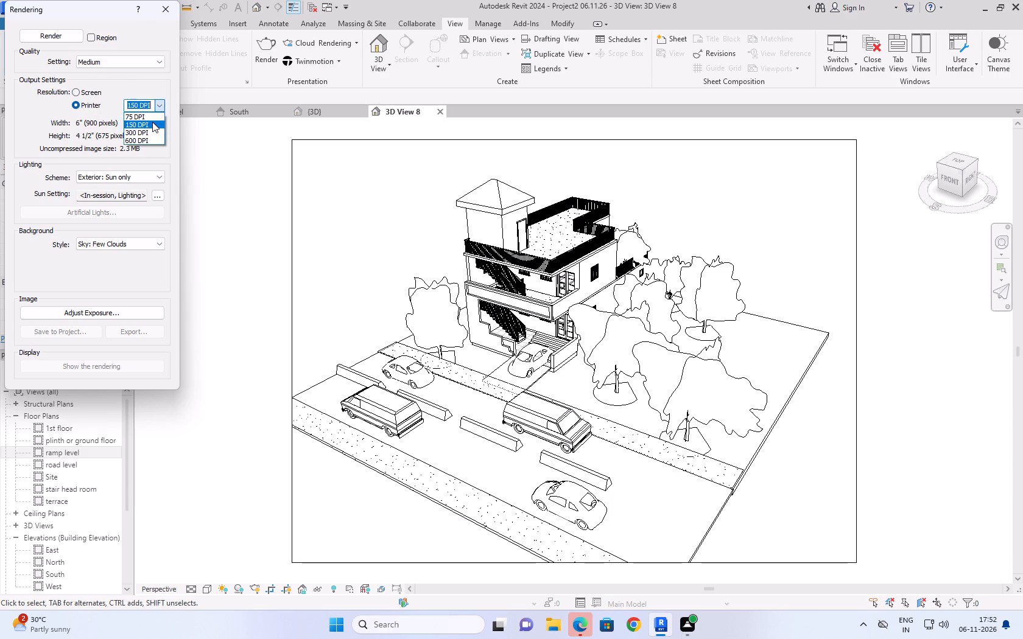
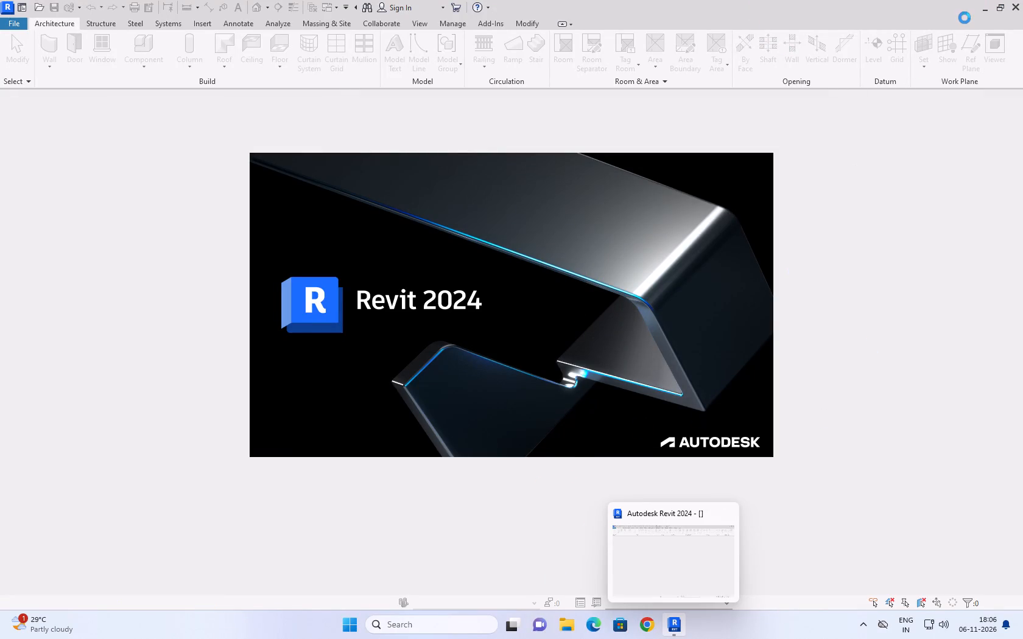
# Minimize Revit to reach the desktop and launch the Fuji application from its desktop shortcut.
pyautogui.click(678, 631)
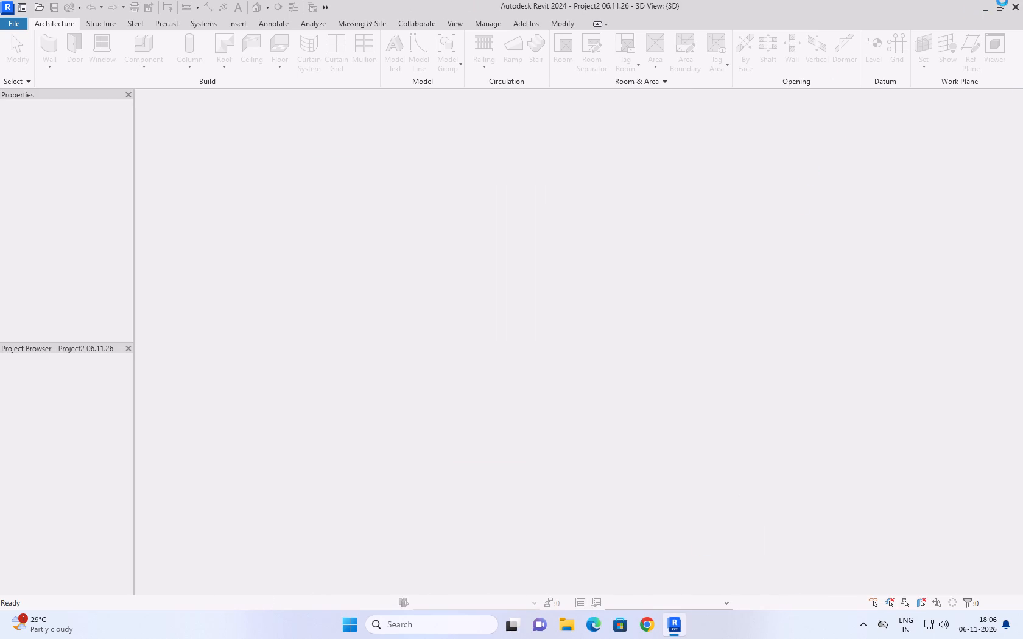
pyautogui.click(686, 620)
pyautogui.click(341, 387)
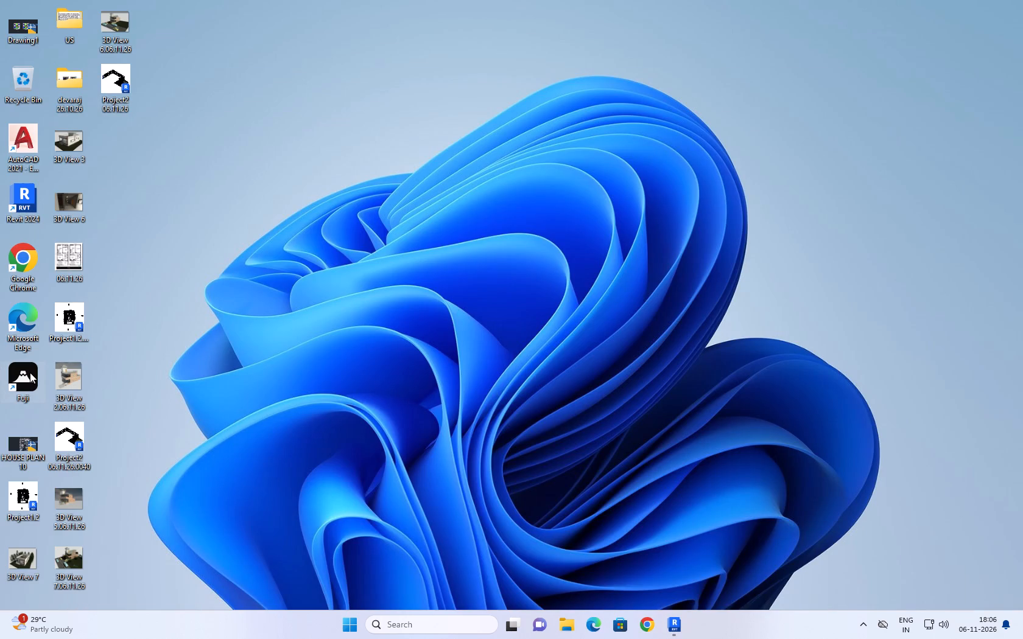
pyautogui.rightClick(31, 377)
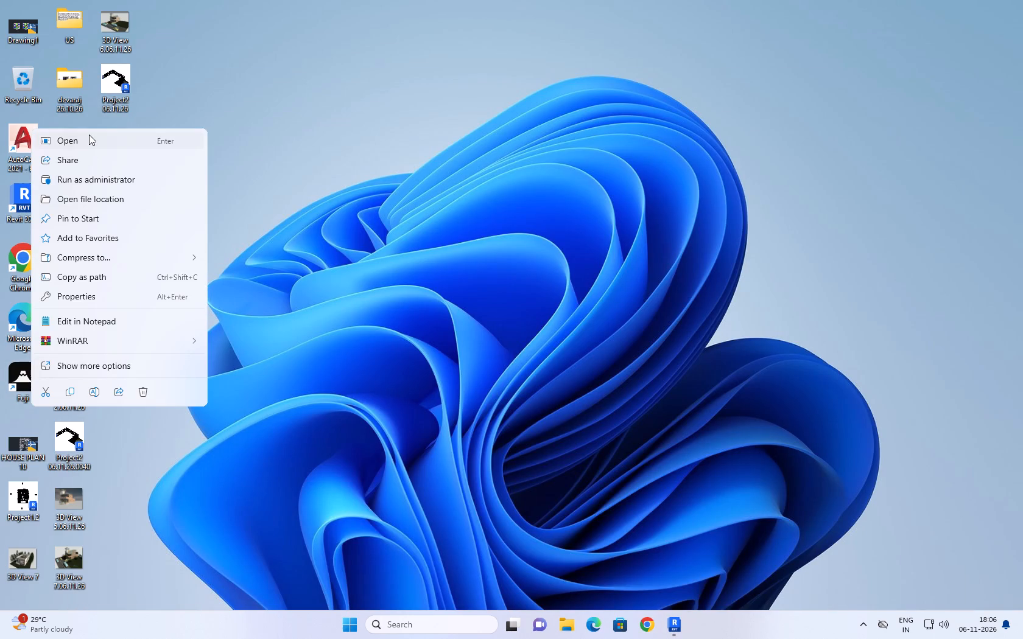
pyautogui.click(89, 134)
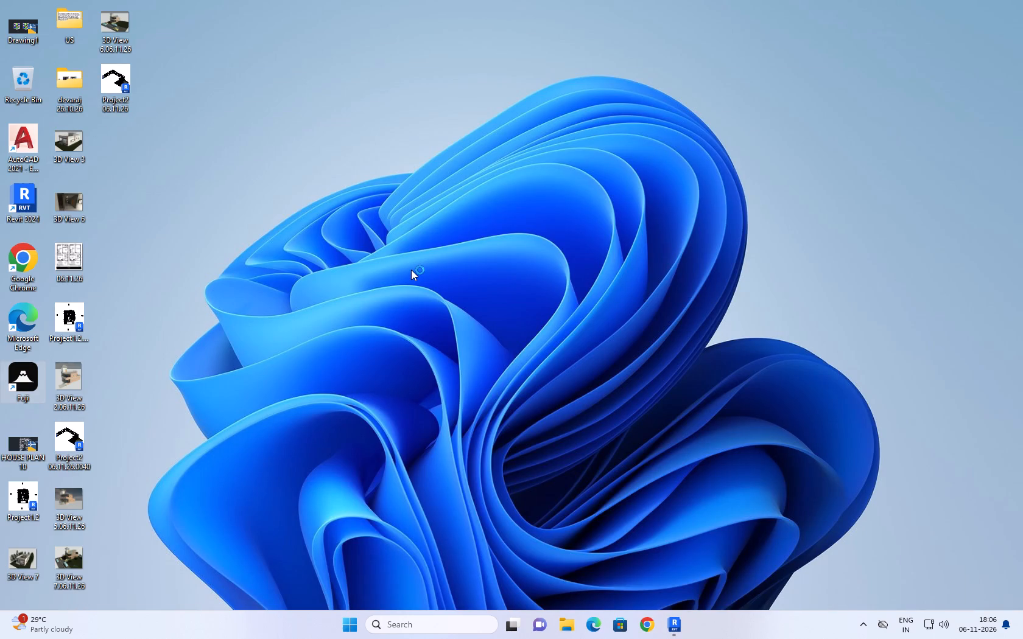
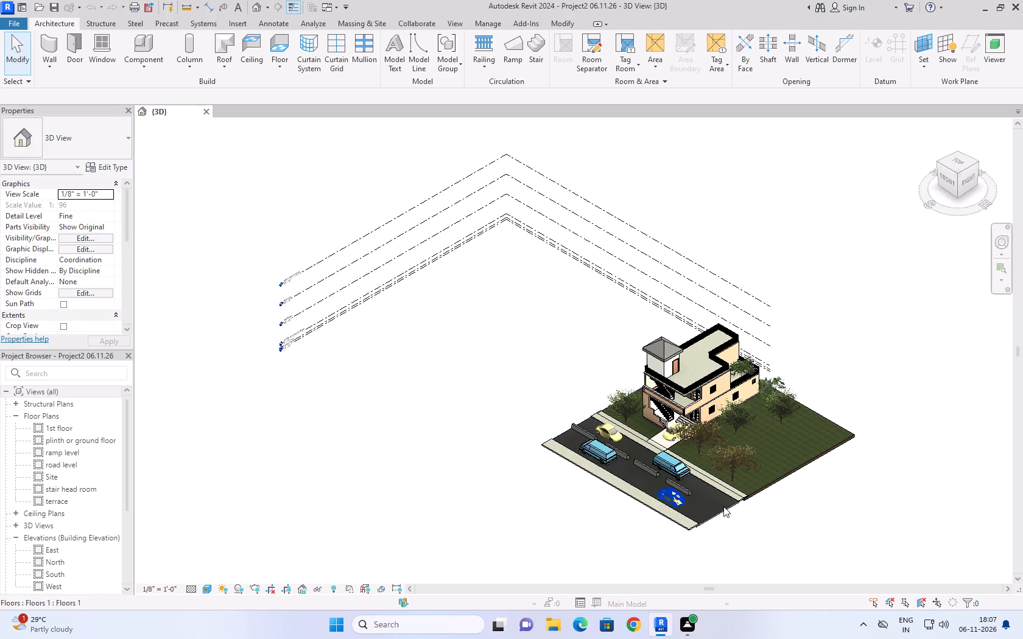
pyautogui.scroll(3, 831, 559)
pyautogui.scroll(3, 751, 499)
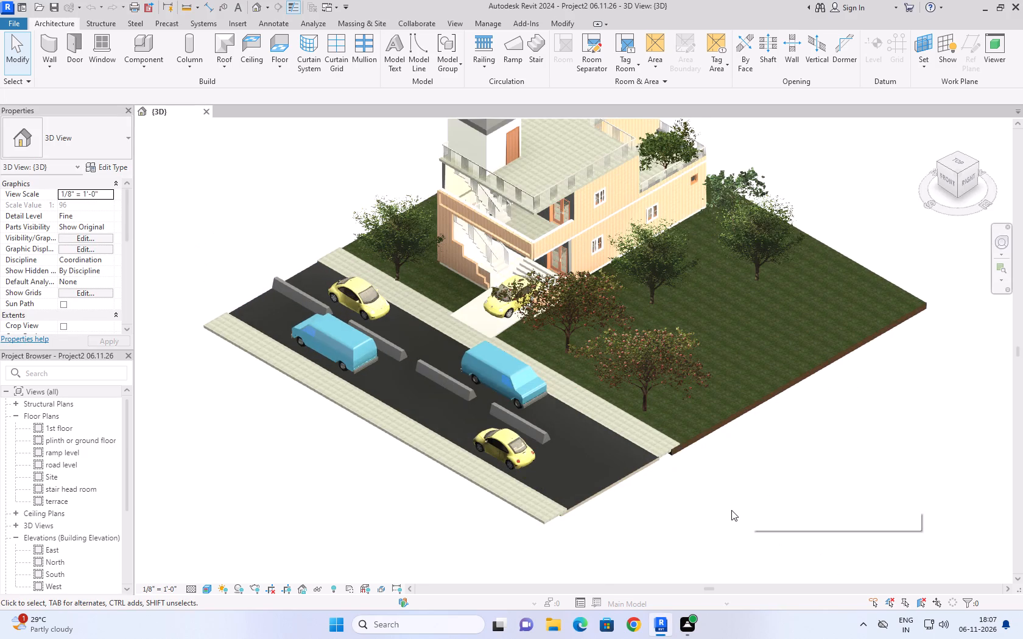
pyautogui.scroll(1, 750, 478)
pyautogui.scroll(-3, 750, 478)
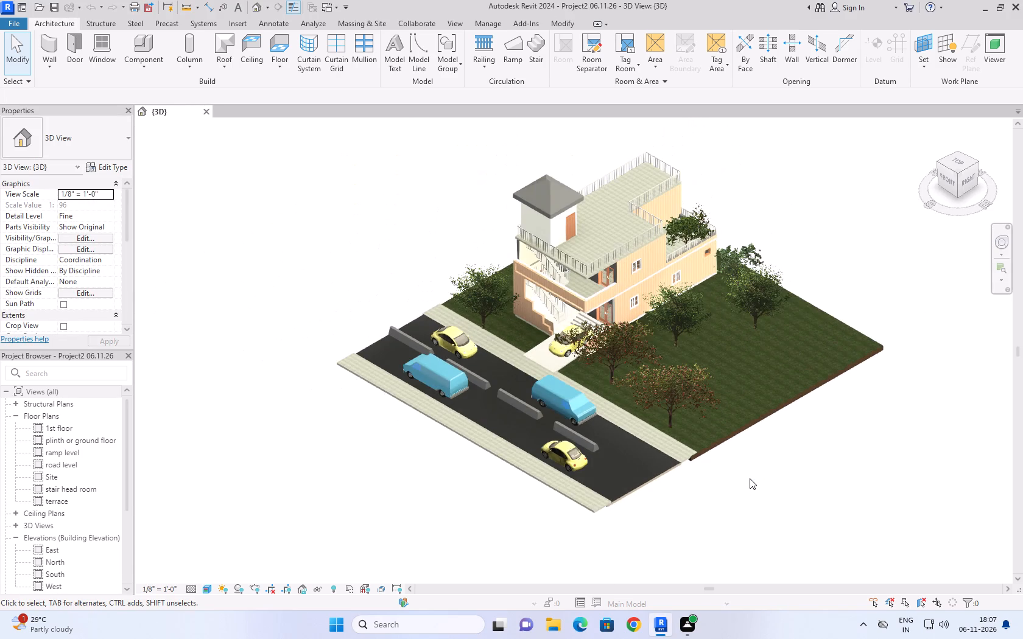
# Open the existing Walkthrough 1 view and delete it from the project.
pyautogui.scroll(-3, 50, 463)
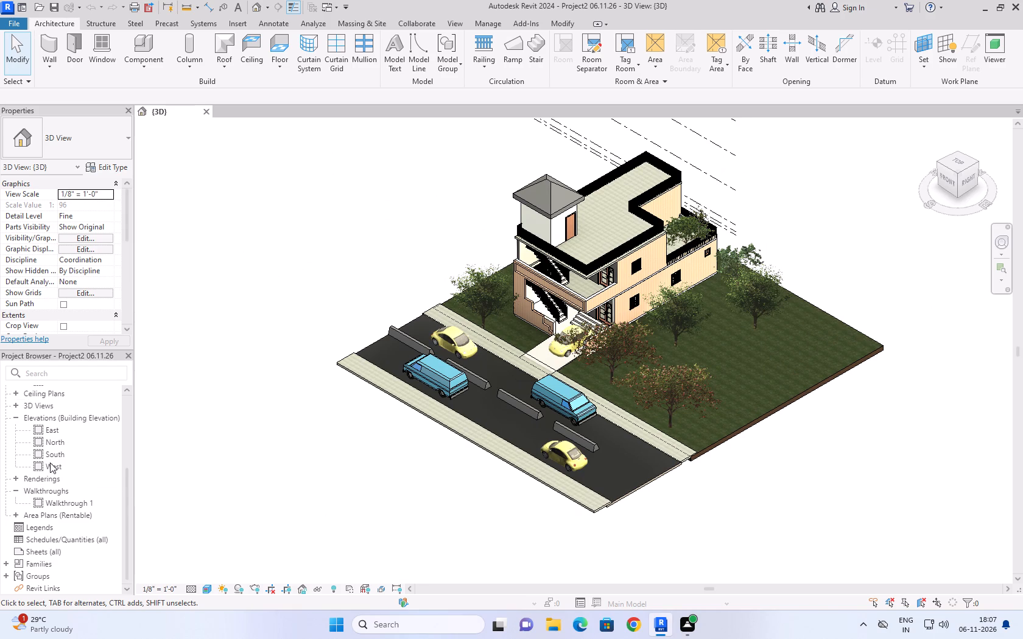
pyautogui.scroll(-4, 50, 463)
pyautogui.doubleClick(71, 500)
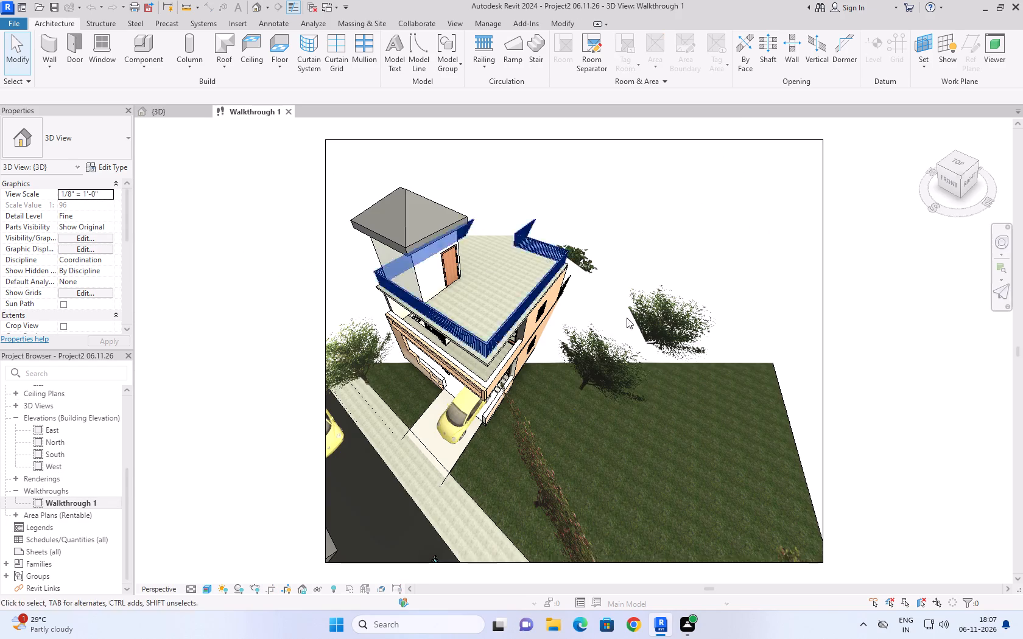
pyautogui.click(388, 139)
pyautogui.rightClick(388, 139)
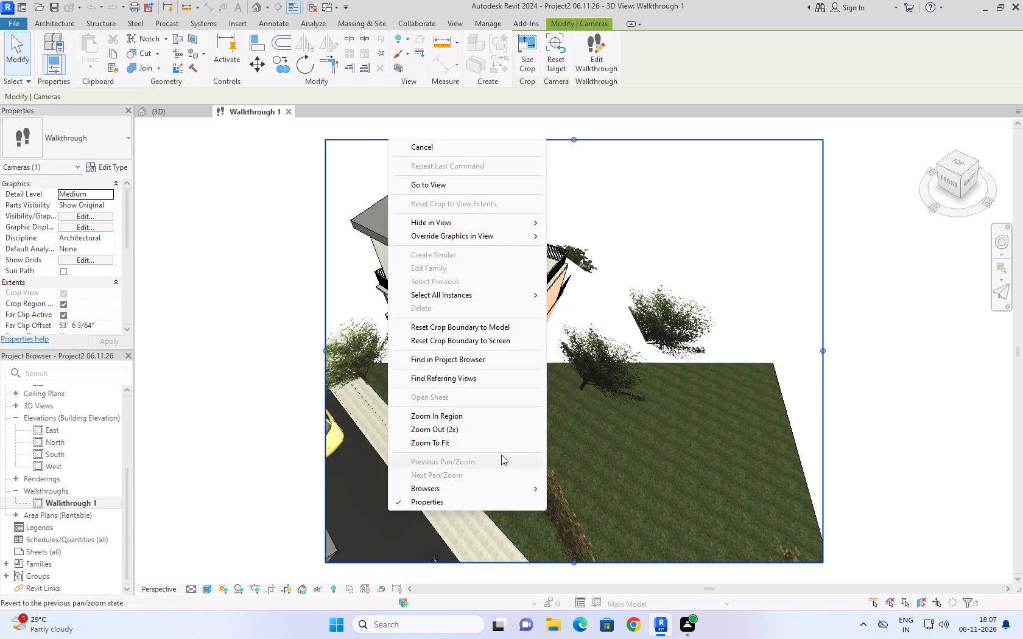
pyautogui.click(446, 150)
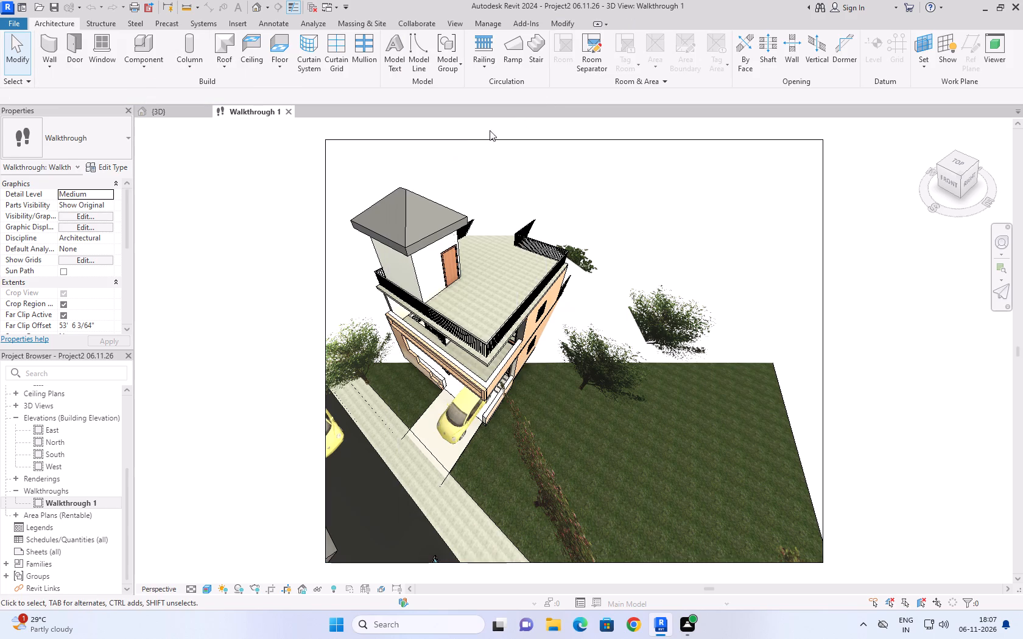
pyautogui.click(448, 140)
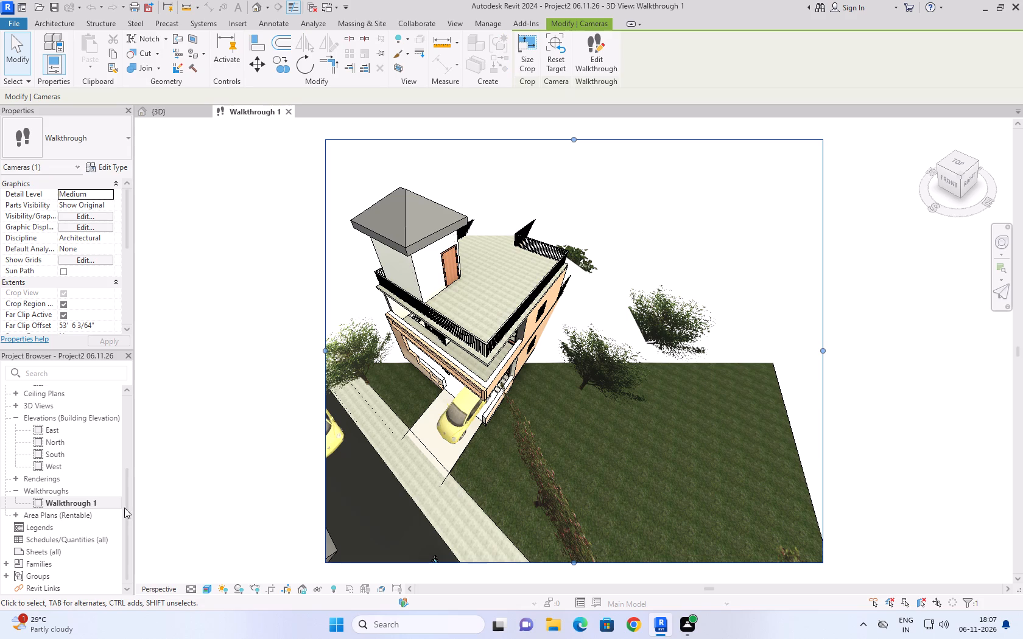
pyautogui.rightClick(95, 503)
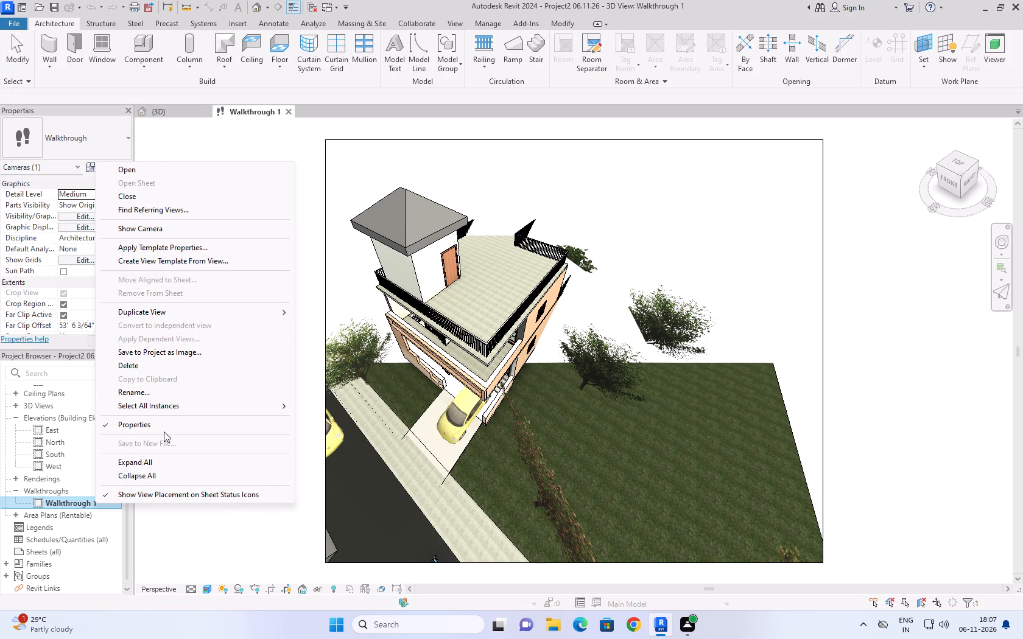
pyautogui.click(158, 369)
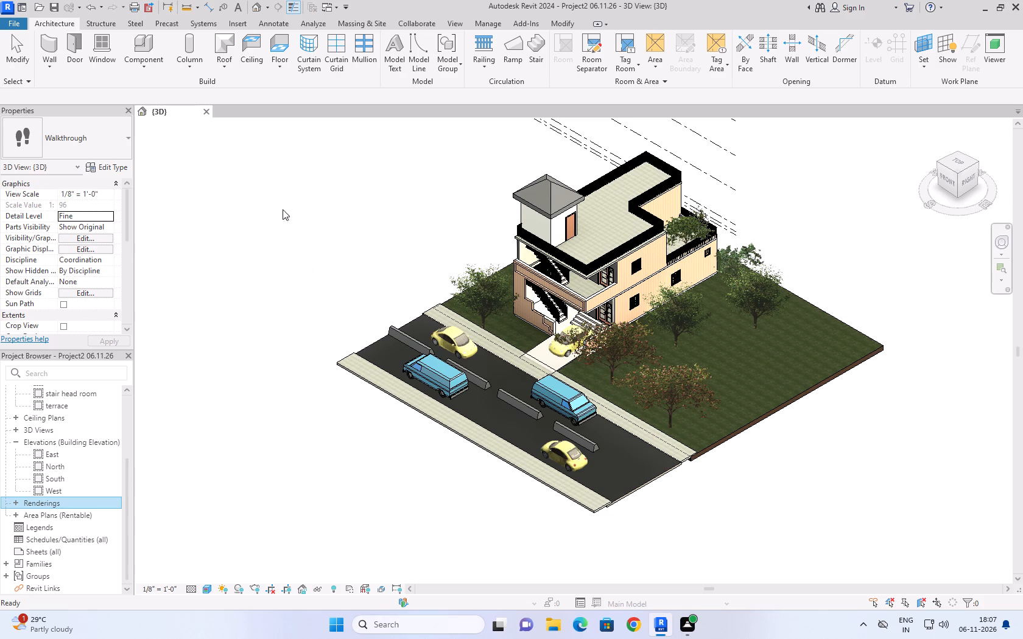
# Open the plinth or ground floor plan.
pyautogui.scroll(3, 88, 442)
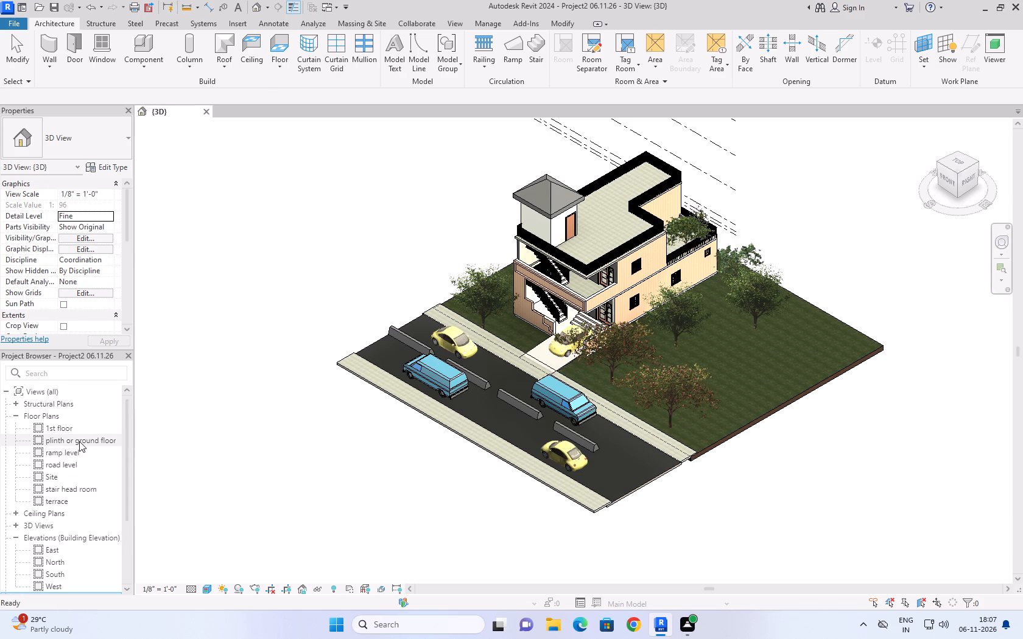
pyautogui.click(79, 441)
pyautogui.click(79, 441)
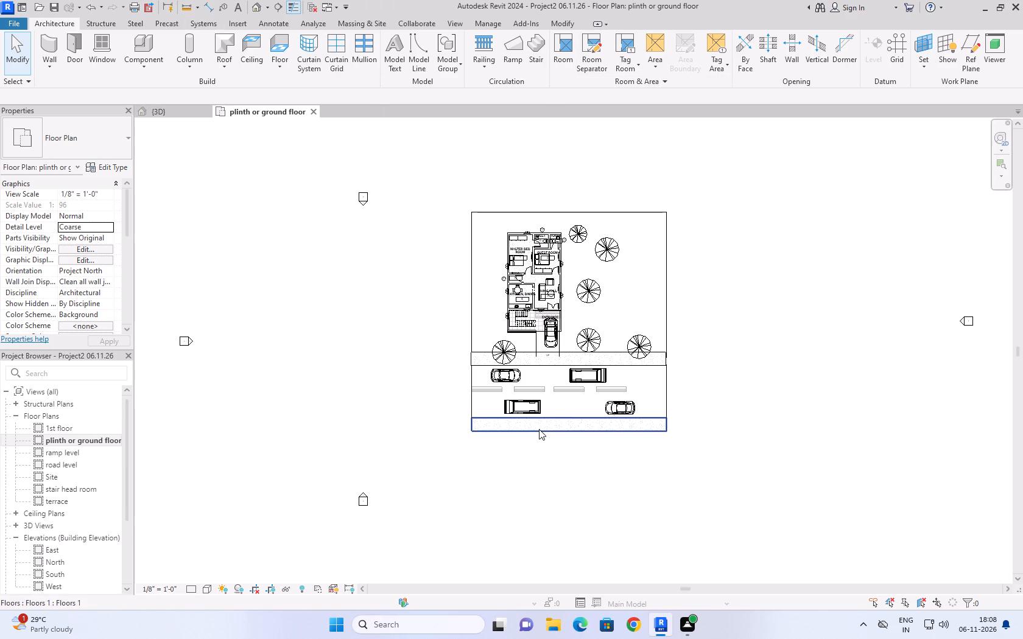
# Move the East and West elevation markers inward, closer to the two sides of the site.
pyautogui.click(400, 159)
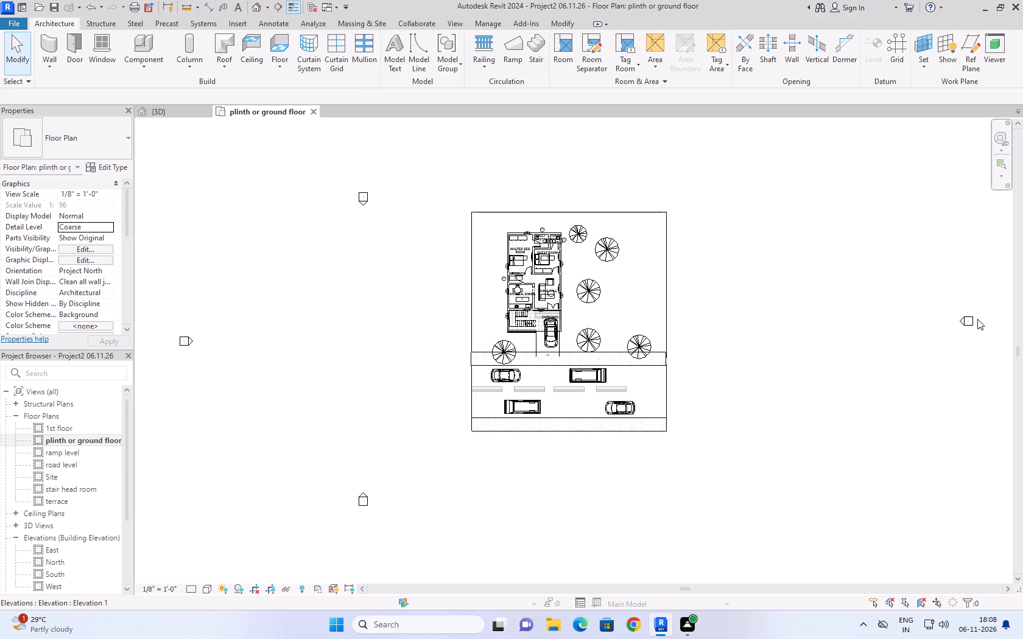
pyautogui.moveTo(966, 320); pyautogui.dragTo(921, 320)
pyautogui.click(968, 221)
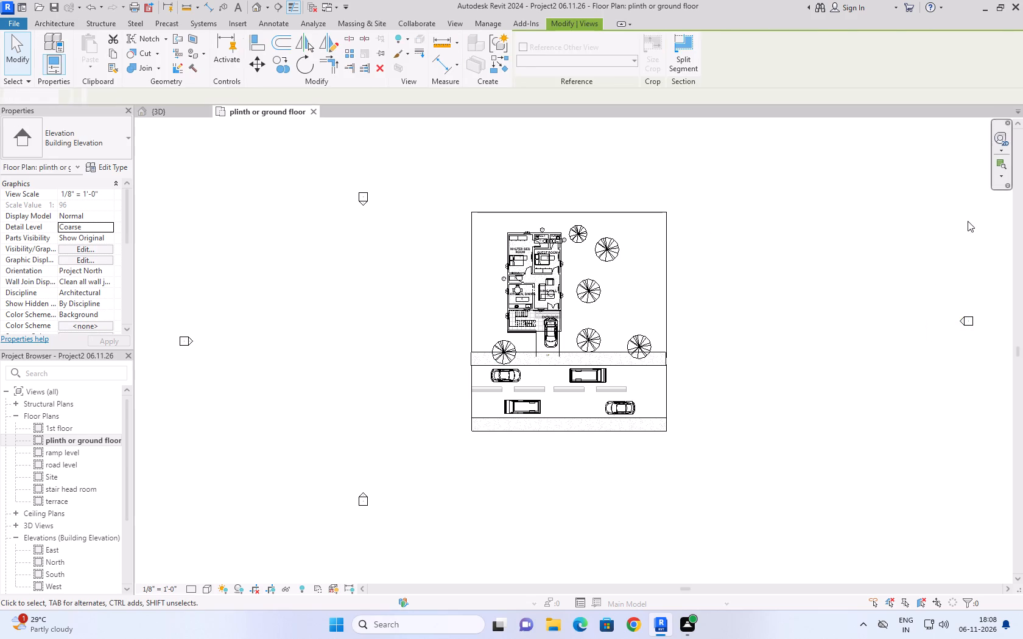
pyautogui.moveTo(937, 264); pyautogui.dragTo(987, 388)
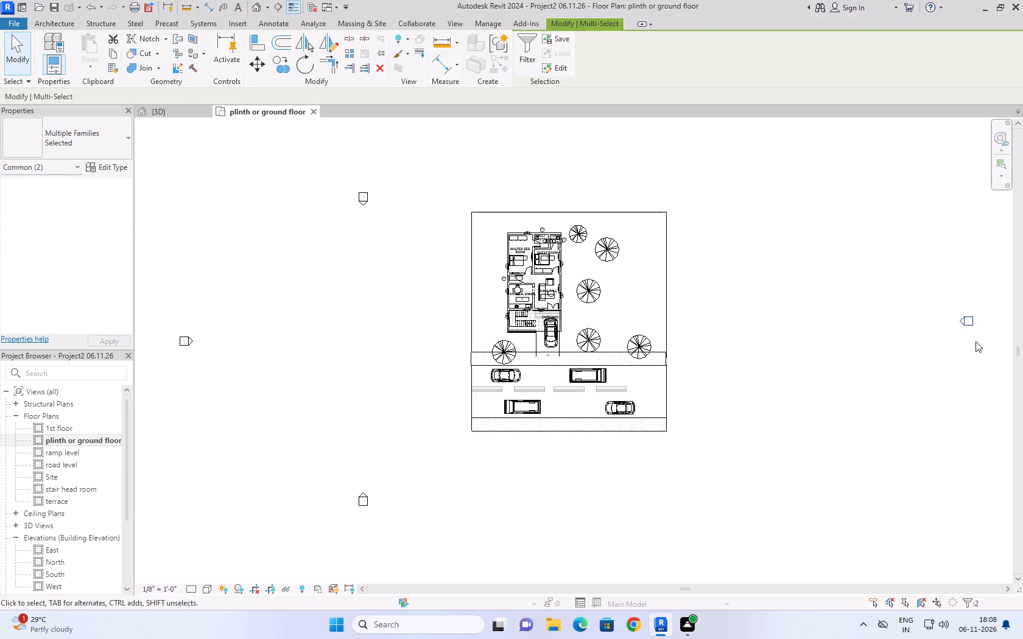
pyautogui.moveTo(970, 324); pyautogui.dragTo(827, 318)
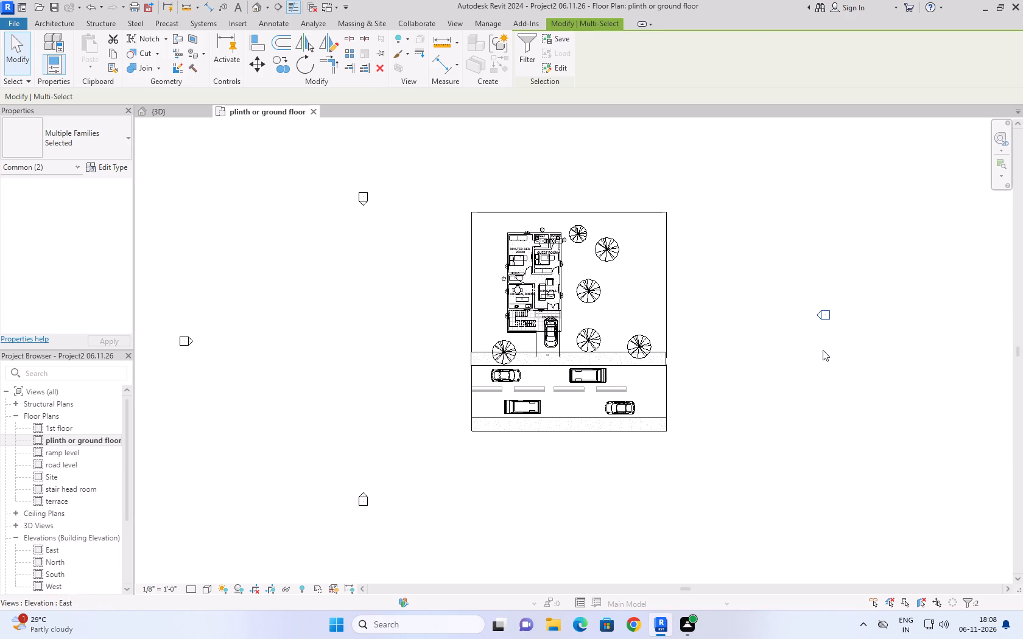
pyautogui.click(823, 350)
pyautogui.moveTo(163, 296); pyautogui.dragTo(320, 416)
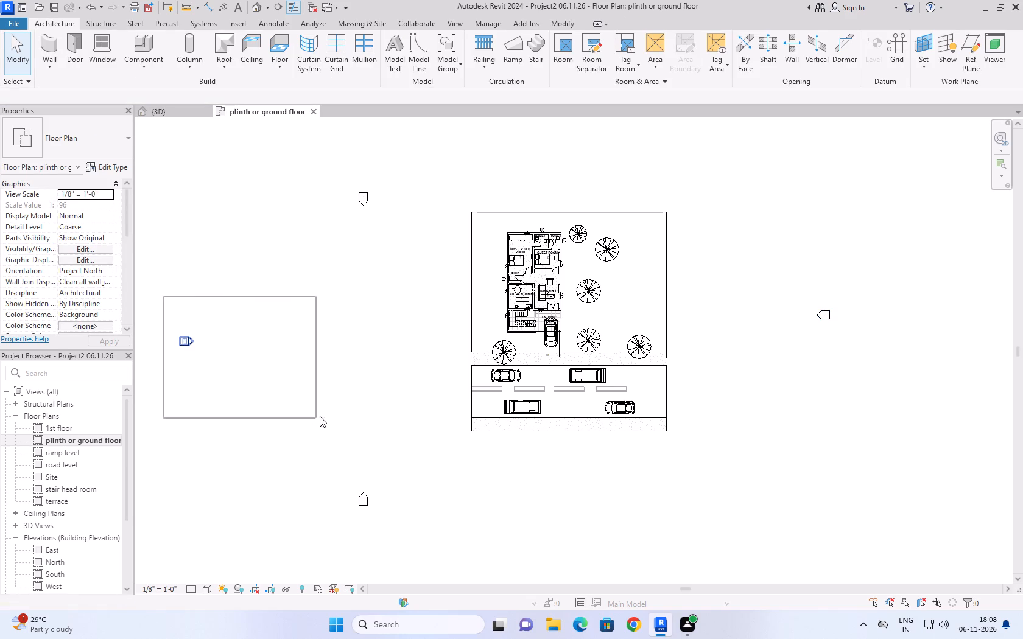
pyautogui.moveTo(320, 416); pyautogui.dragTo(332, 442)
pyautogui.moveTo(187, 341); pyautogui.dragTo(282, 339)
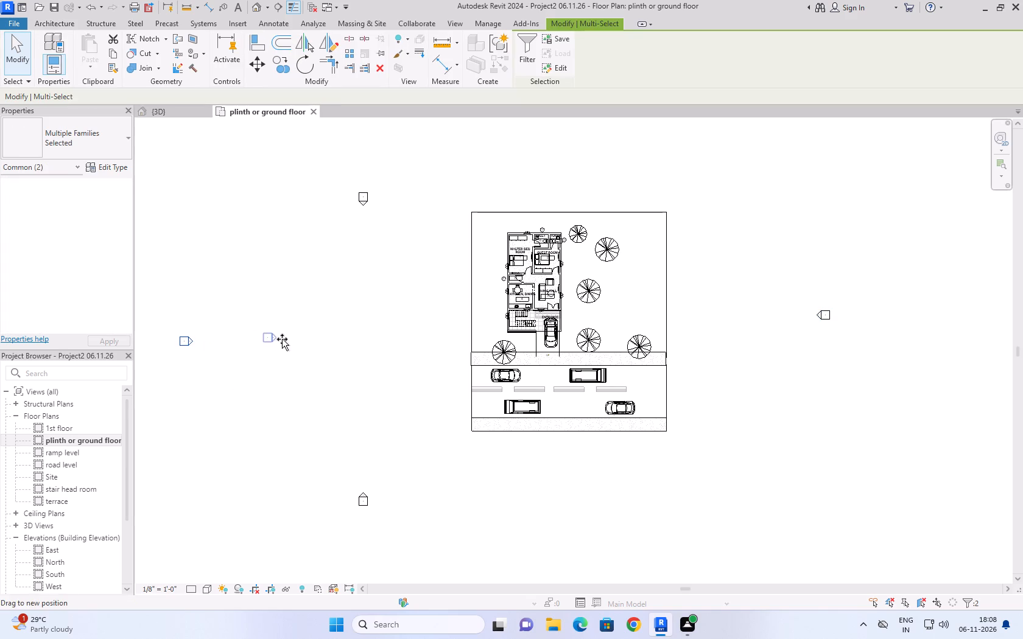
pyautogui.moveTo(282, 339); pyautogui.dragTo(322, 340)
# Move the North and South elevation markers so they sit roughly centred beyond the site's rear and road edges.
pyautogui.moveTo(344, 164); pyautogui.dragTo(395, 269)
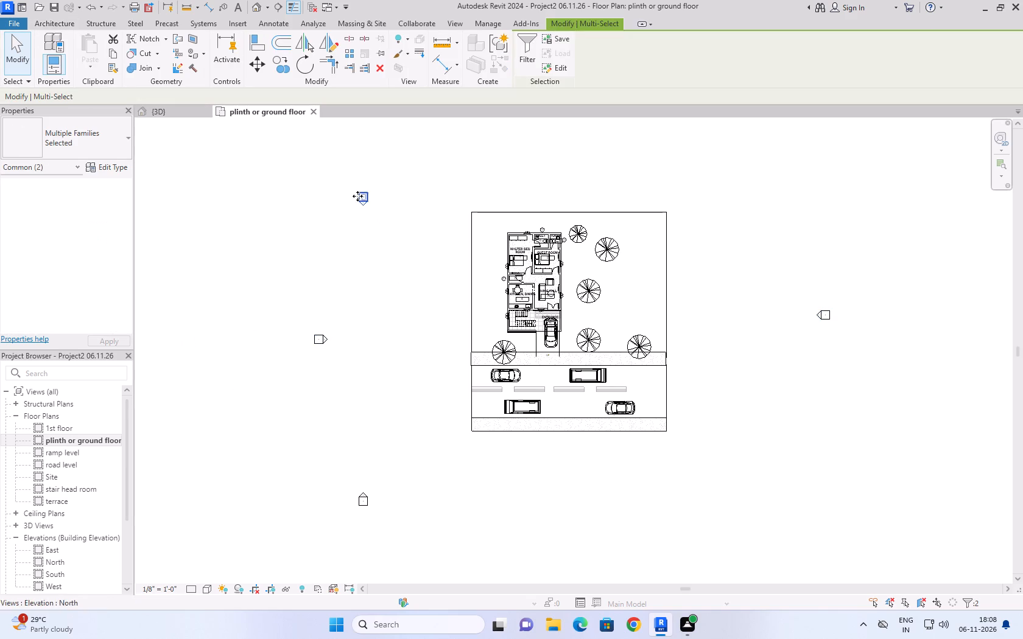
pyautogui.moveTo(357, 195); pyautogui.dragTo(568, 165)
pyautogui.moveTo(338, 450); pyautogui.dragTo(432, 553)
pyautogui.moveTo(364, 502); pyautogui.dragTo(575, 486)
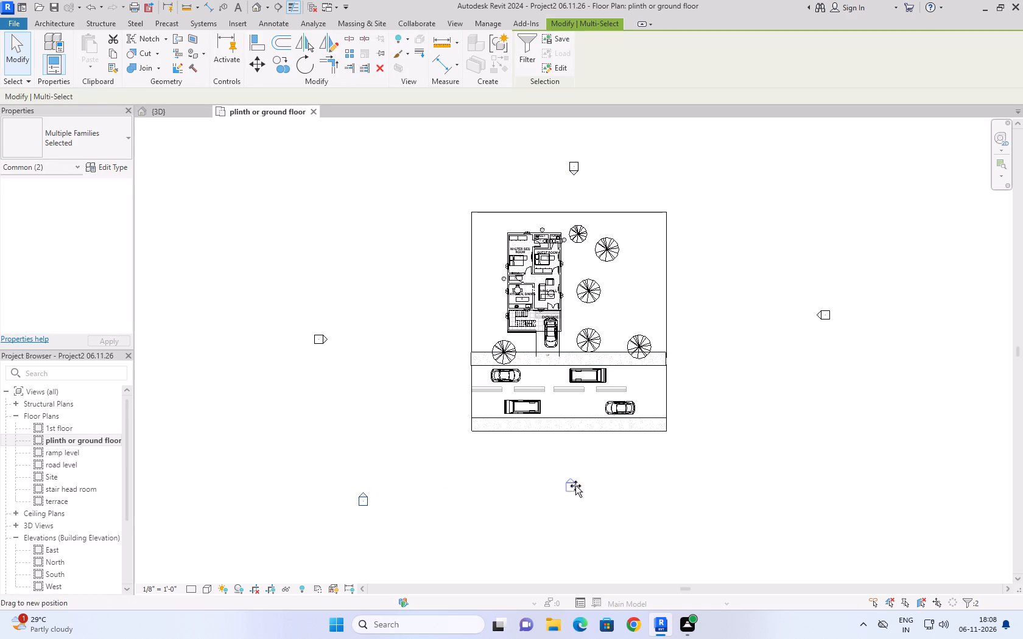
pyautogui.moveTo(575, 486); pyautogui.dragTo(576, 486)
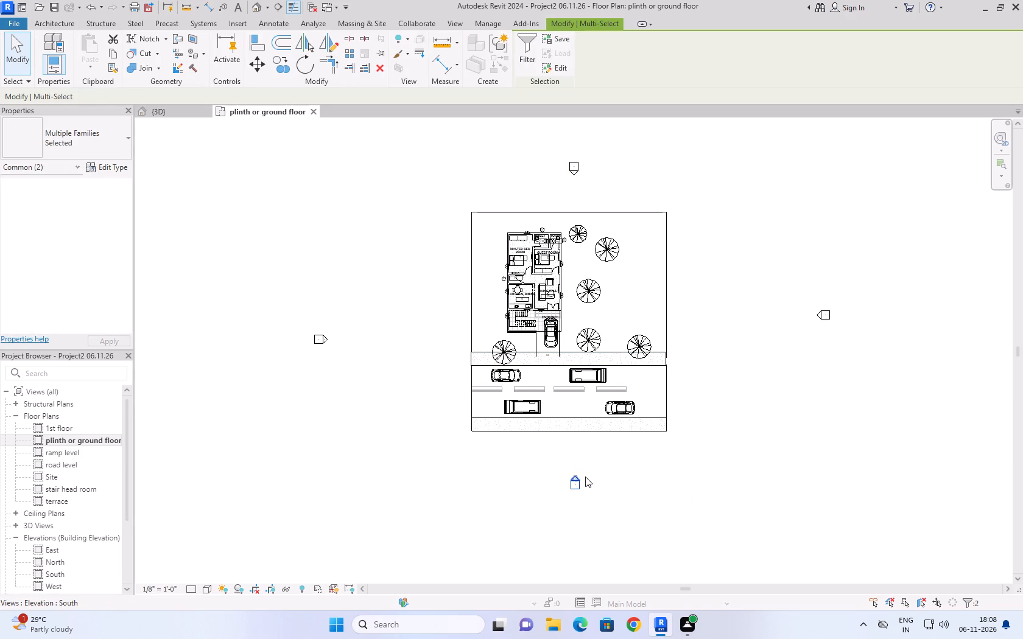
pyautogui.click(644, 462)
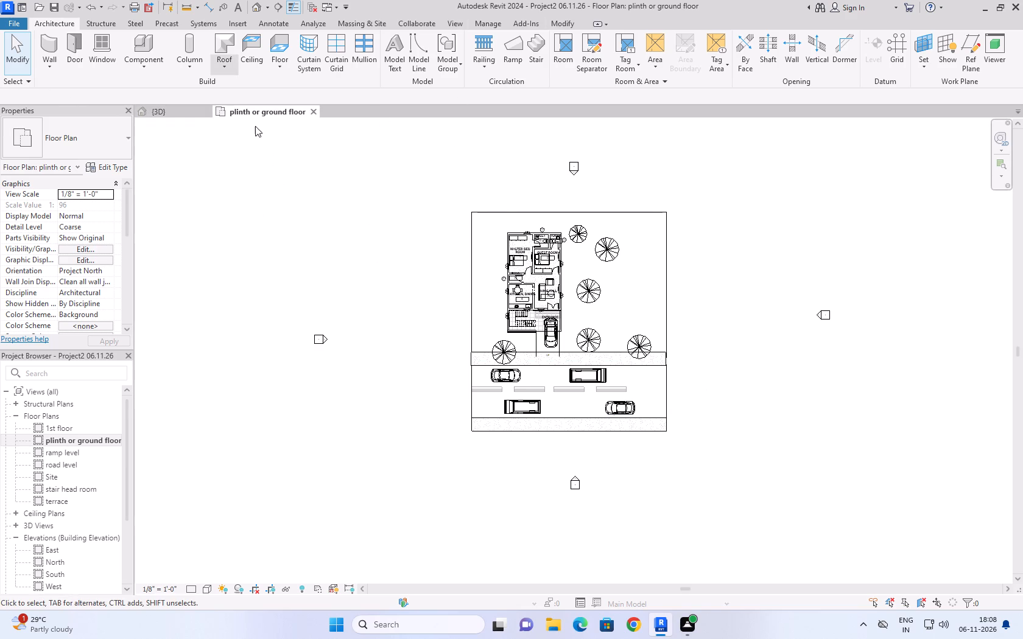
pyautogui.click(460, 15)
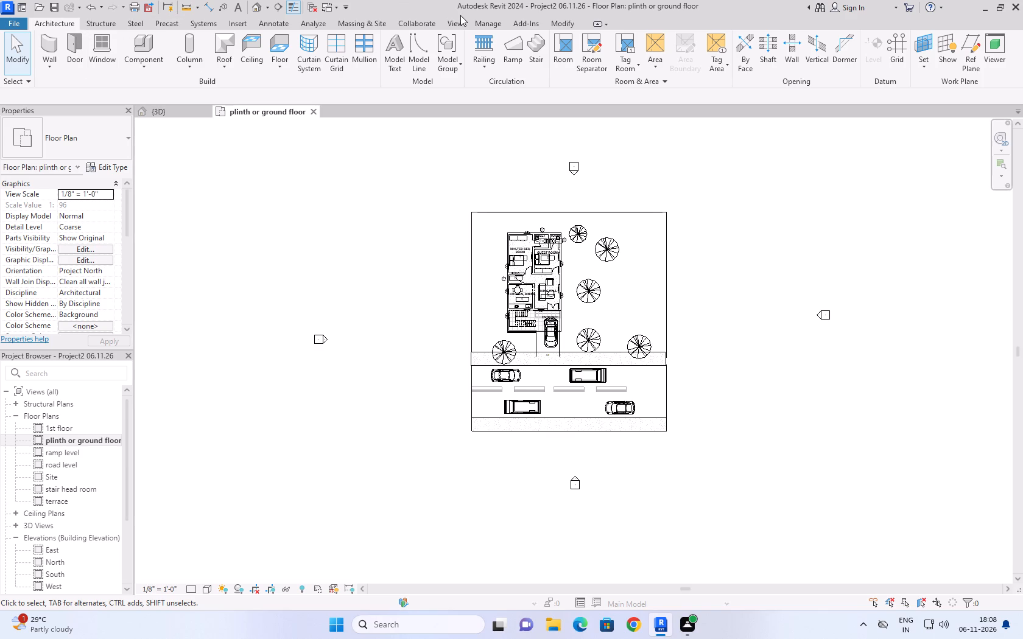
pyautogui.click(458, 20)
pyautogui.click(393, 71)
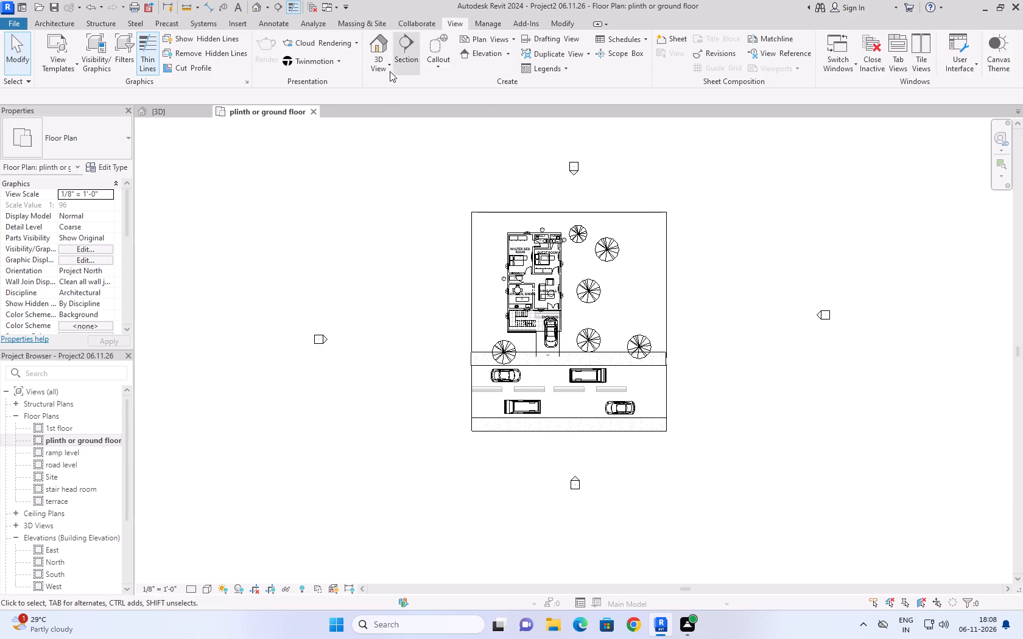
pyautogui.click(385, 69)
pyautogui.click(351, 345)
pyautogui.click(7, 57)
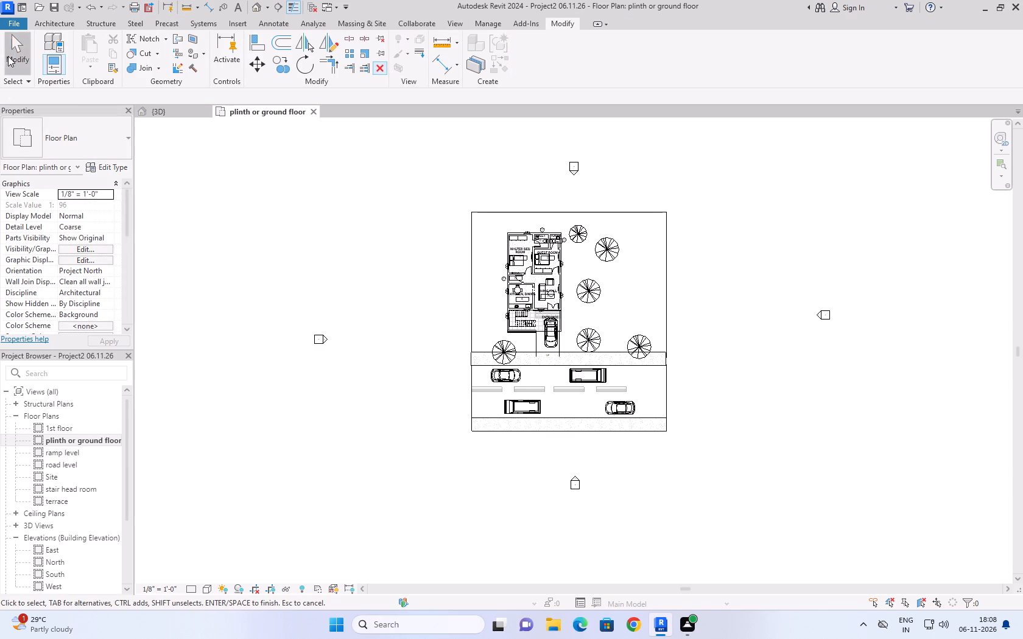
# Start a perspective walkthrough path from southeast of the site, curving across the road, past the entrance and into the living hall.
pyautogui.click(462, 26)
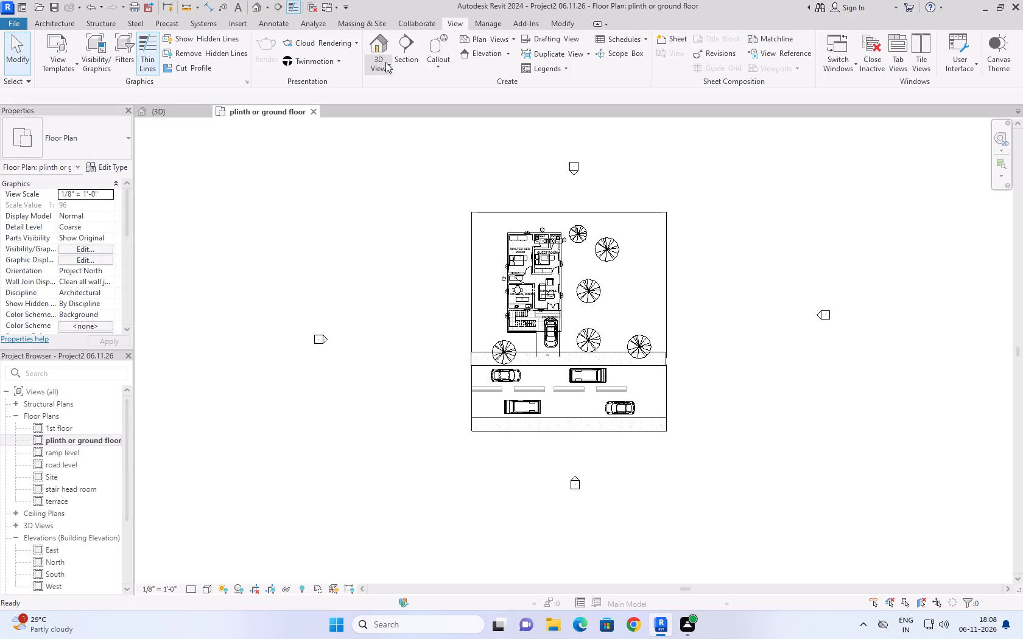
pyautogui.click(385, 65)
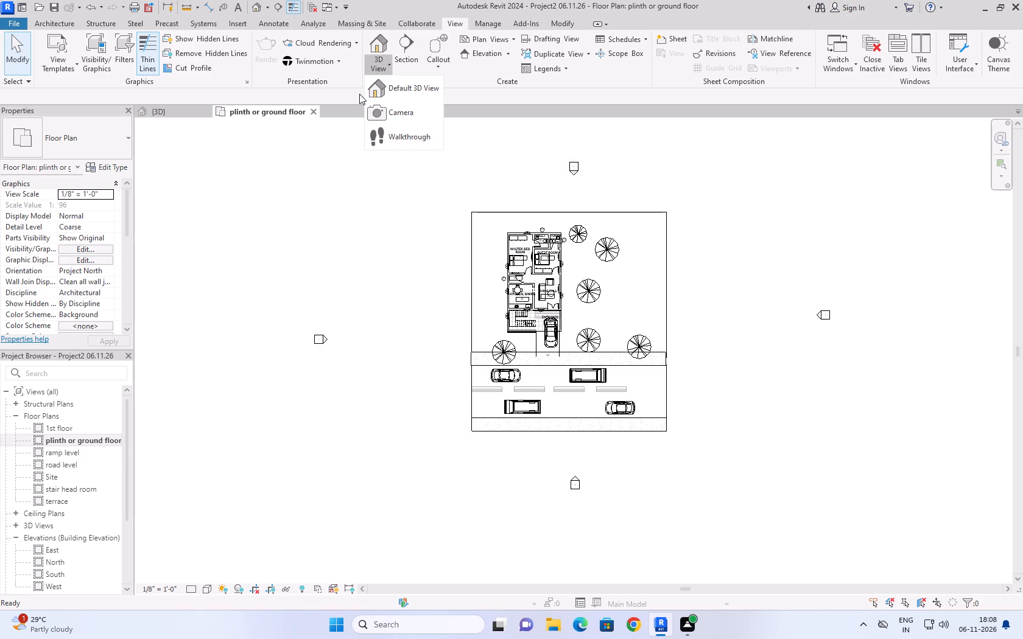
pyautogui.click(403, 134)
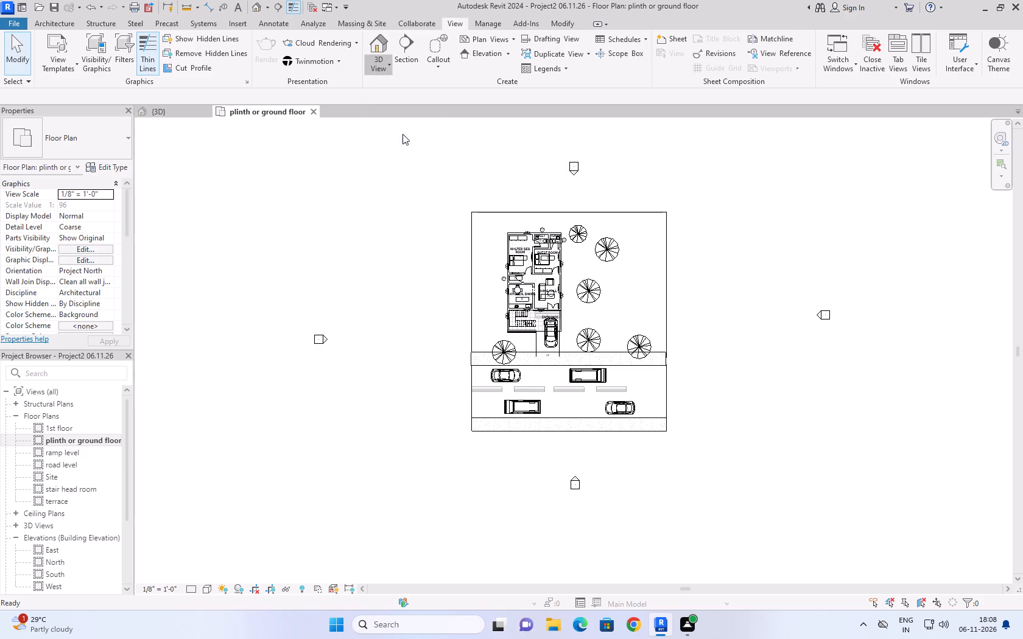
pyautogui.click(746, 497)
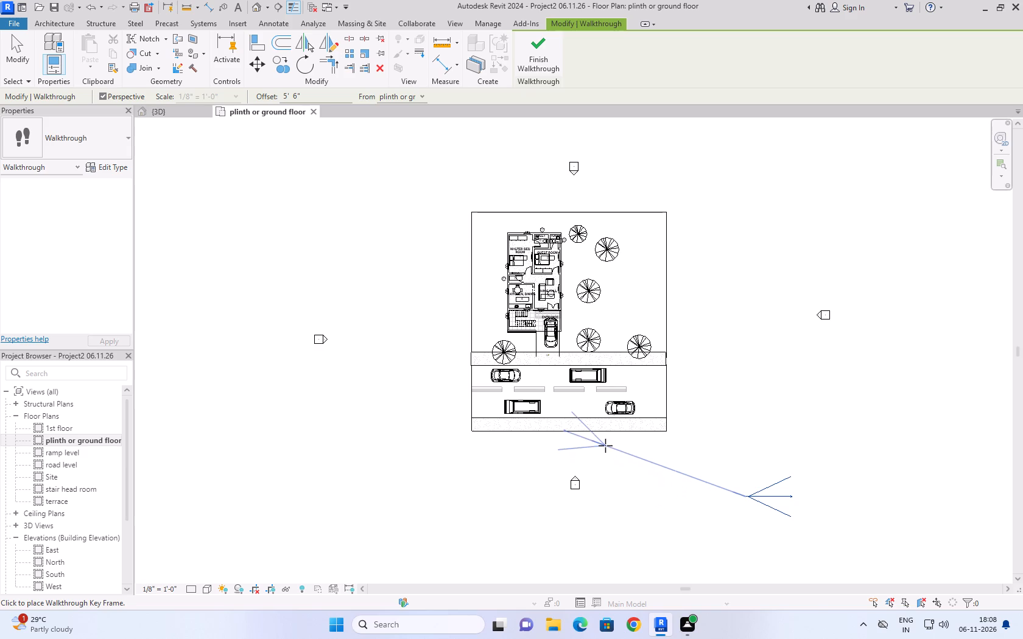
pyautogui.click(589, 466)
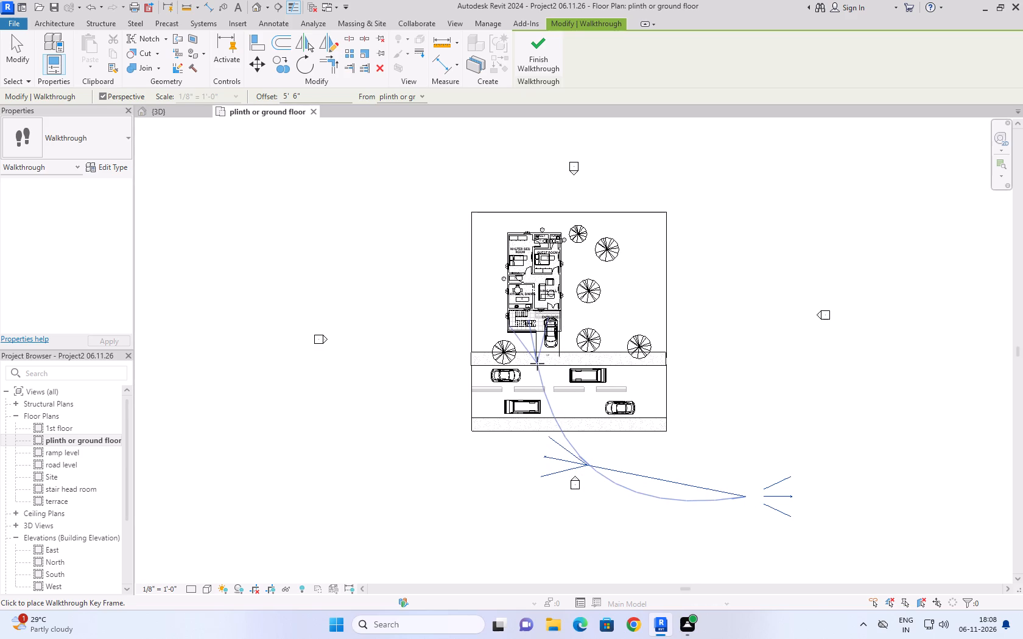
pyautogui.click(540, 363)
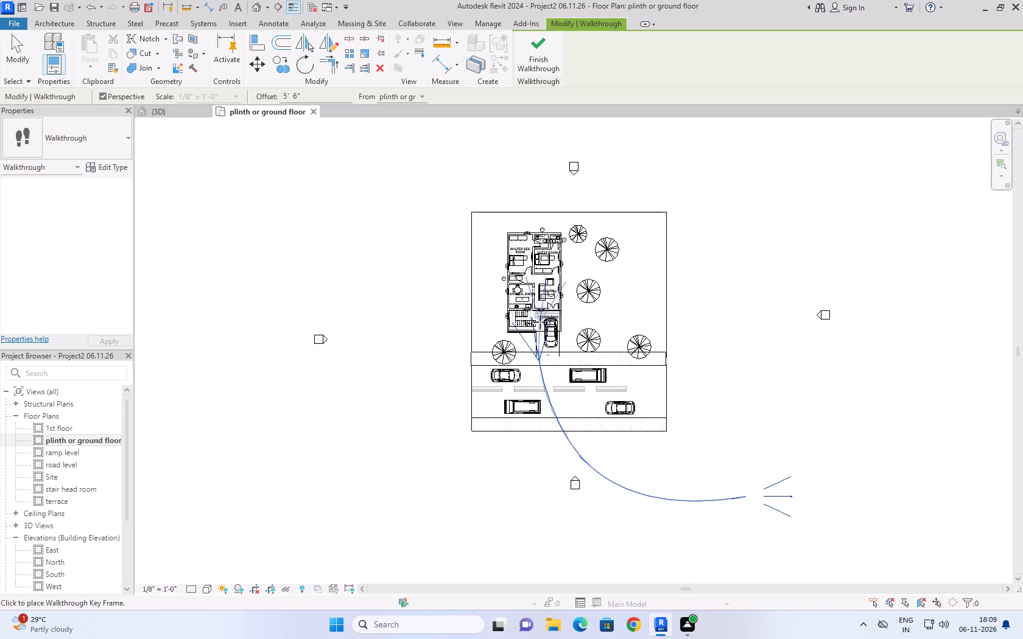
pyautogui.click(540, 317)
pyautogui.click(551, 303)
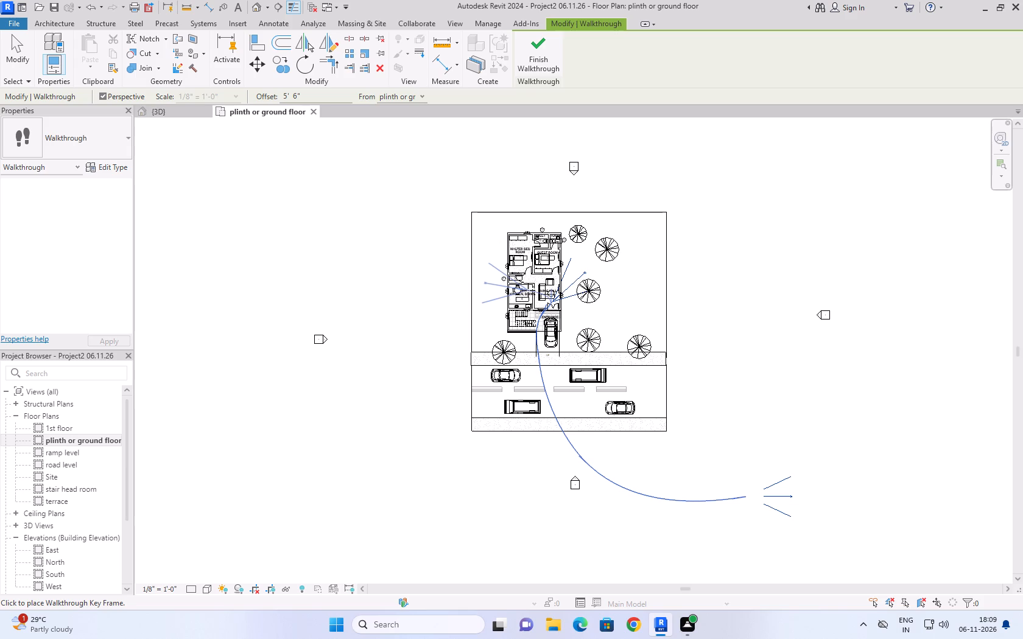
# Continue the walkthrough path past the kitchen/dining opening, into the master bedroom and through the guest room door, and finish it inside the guest room.
pyautogui.click(528, 290)
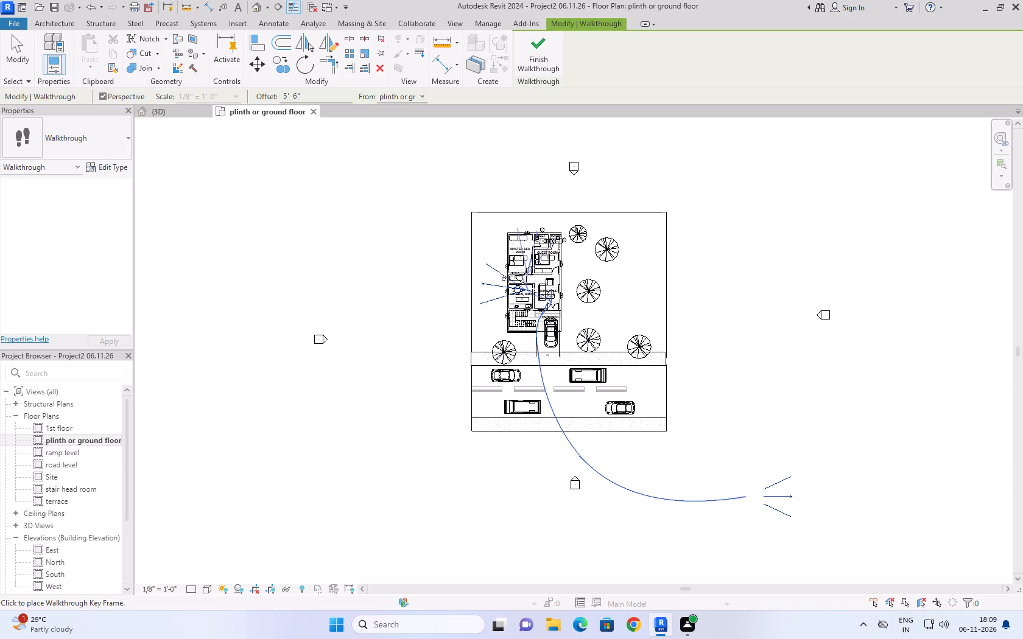
pyautogui.scroll(8, 527, 267)
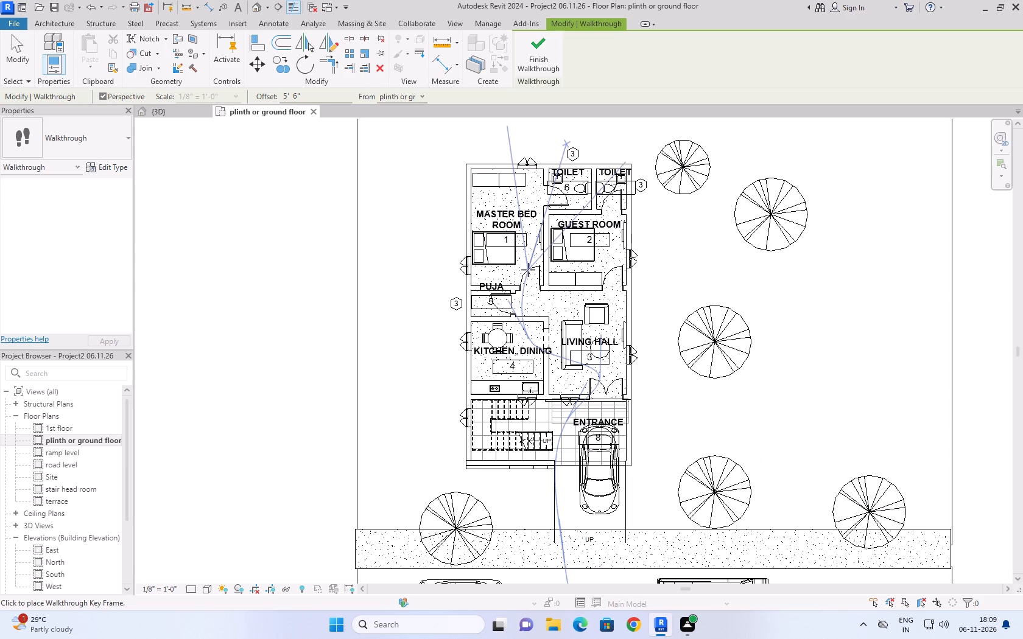
pyautogui.click(527, 260)
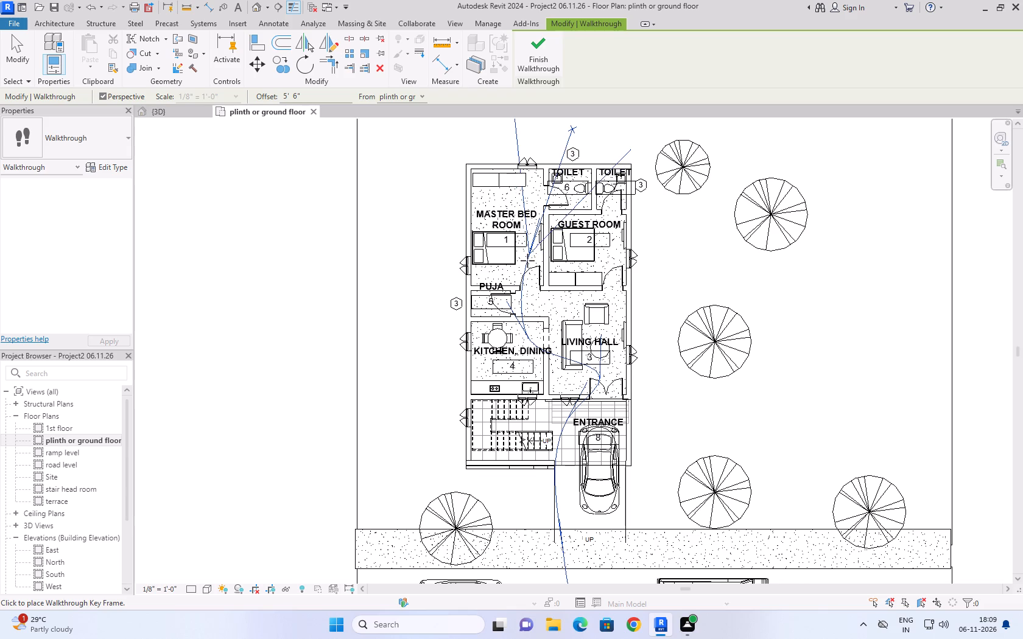
pyautogui.click(614, 277)
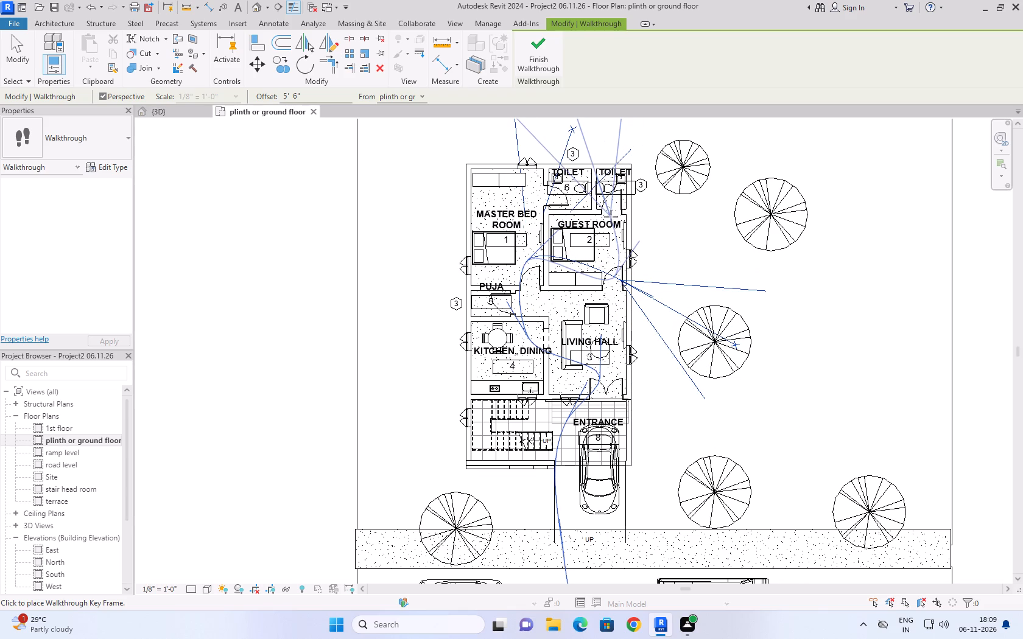
pyautogui.click(613, 221)
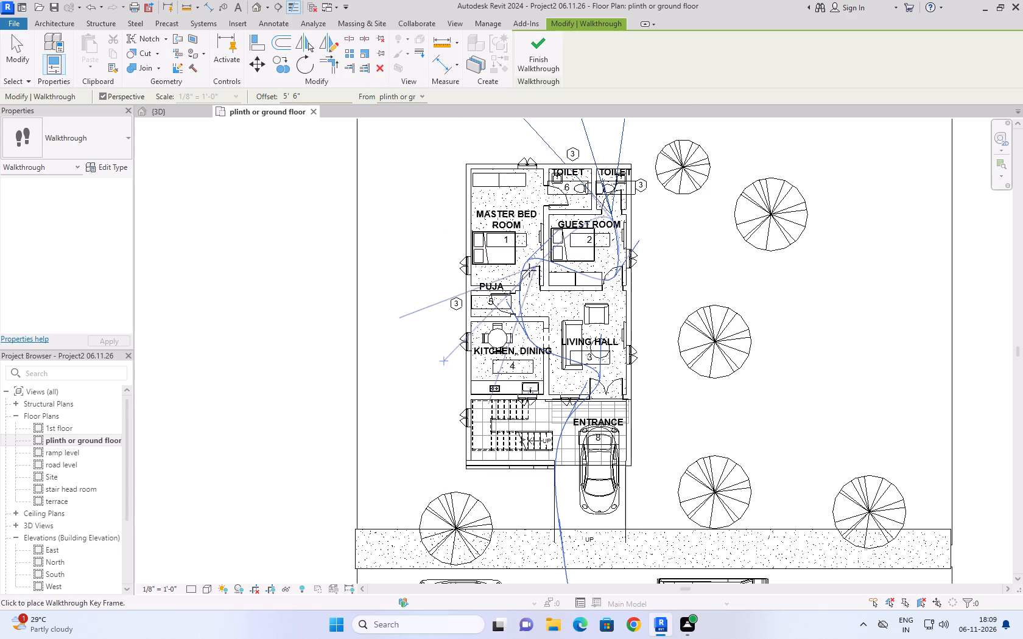
pyautogui.click(546, 49)
# Edit the walkthrough, open its camera view at frame 300 and turn the camera toward the bedroom wardrobes.
pyautogui.click(596, 64)
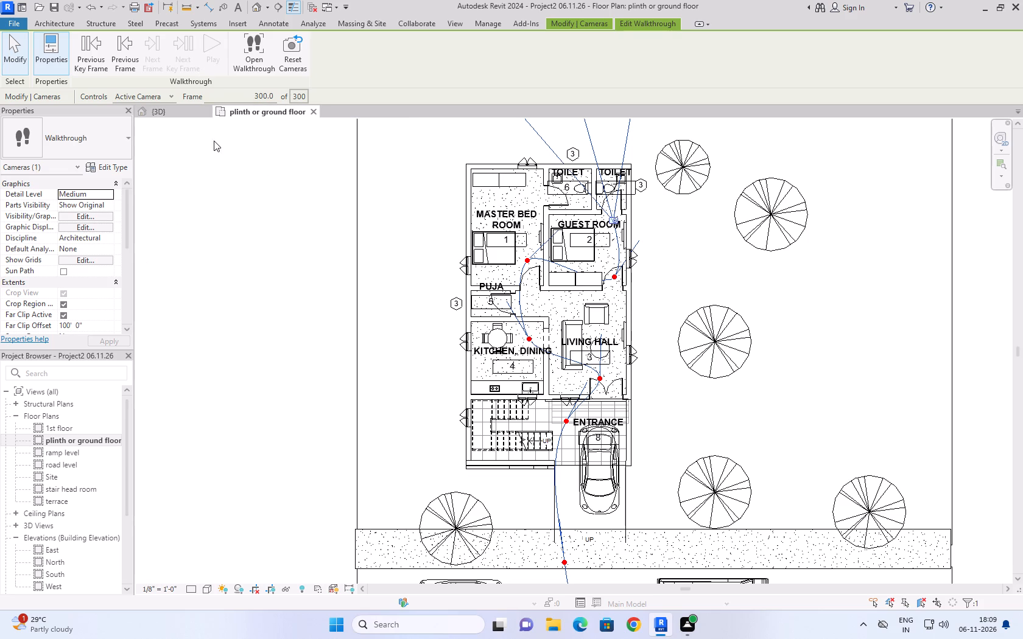
pyautogui.click(245, 65)
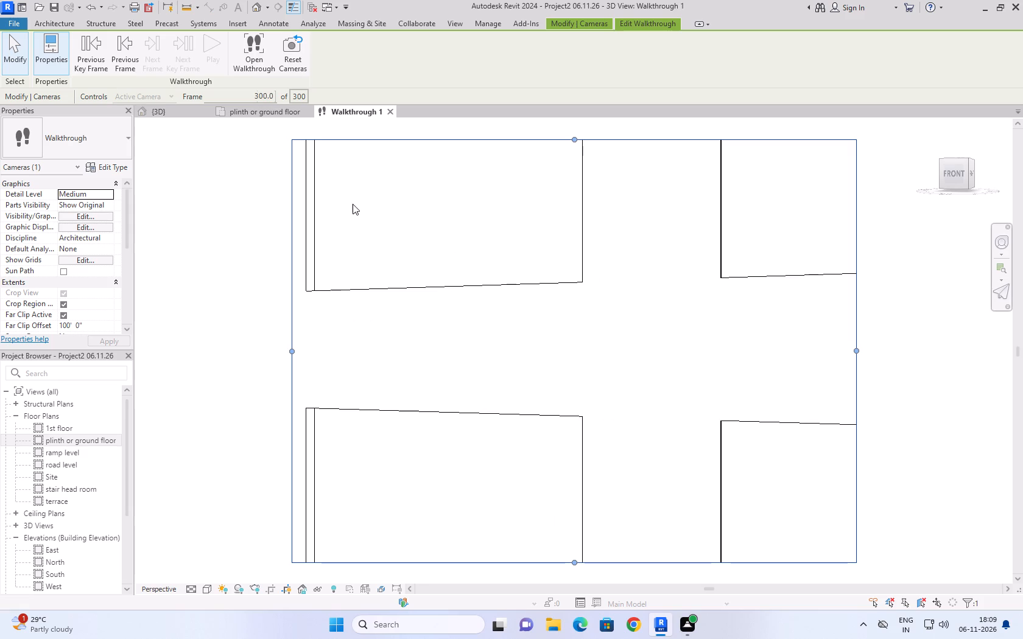
pyautogui.keyDown('shift'); pyautogui.moveTo(593, 327); pyautogui.dragTo(622, 357, button='right'); pyautogui.keyUp('shift')
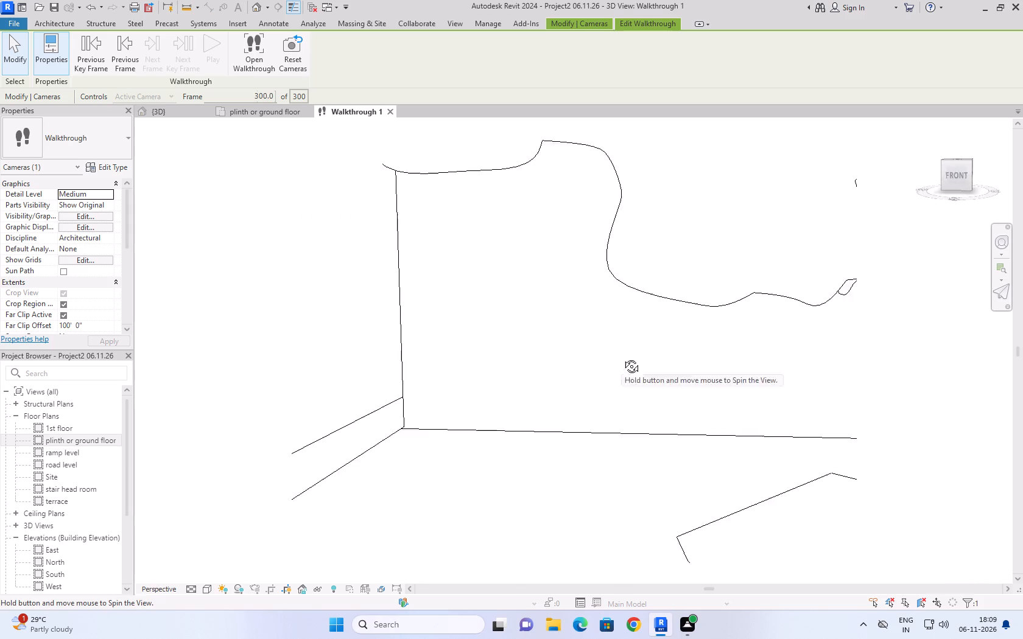
pyautogui.keyDown('shift'); pyautogui.moveTo(622, 357); pyautogui.dragTo(531, 347, button='right'); pyautogui.keyUp('shift')
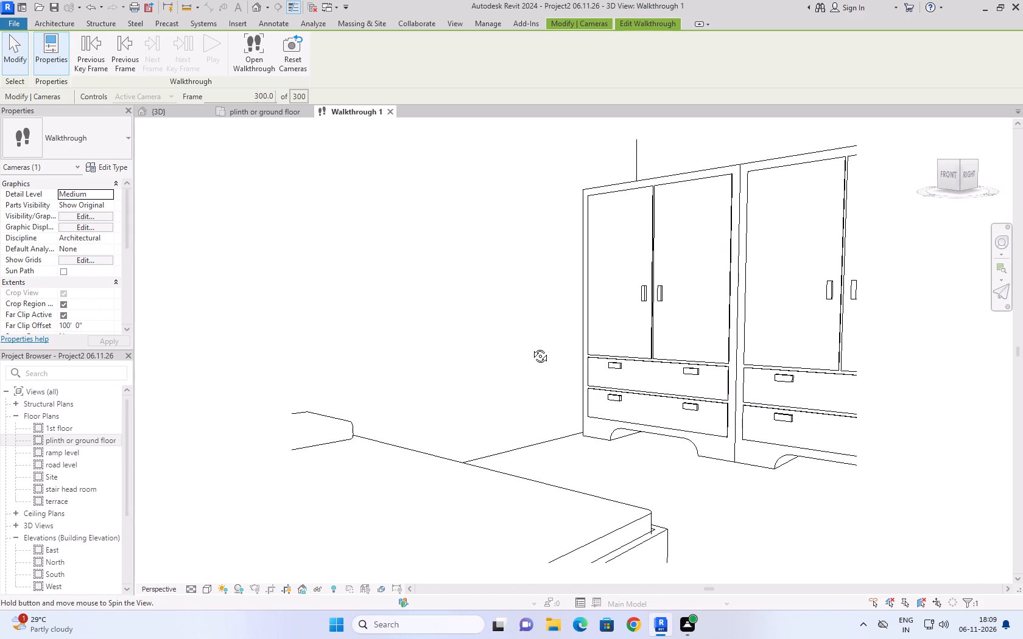
pyautogui.keyDown('shift'); pyautogui.moveTo(531, 347); pyautogui.dragTo(560, 365, button='right'); pyautogui.keyUp('shift')
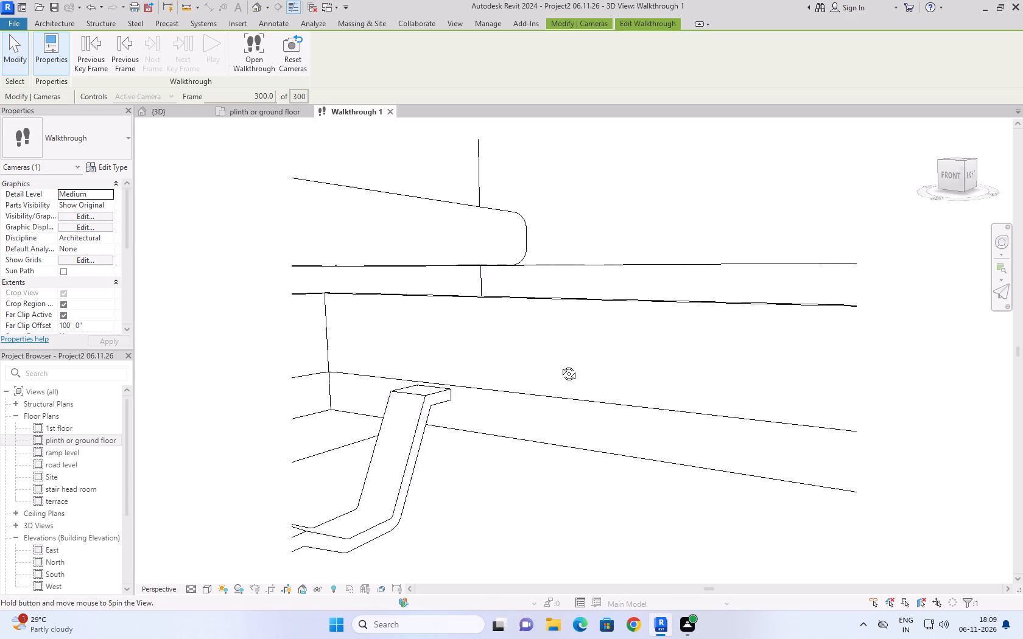
pyautogui.keyDown('shift'); pyautogui.moveTo(560, 365); pyautogui.dragTo(508, 344, button='right'); pyautogui.keyUp('shift')
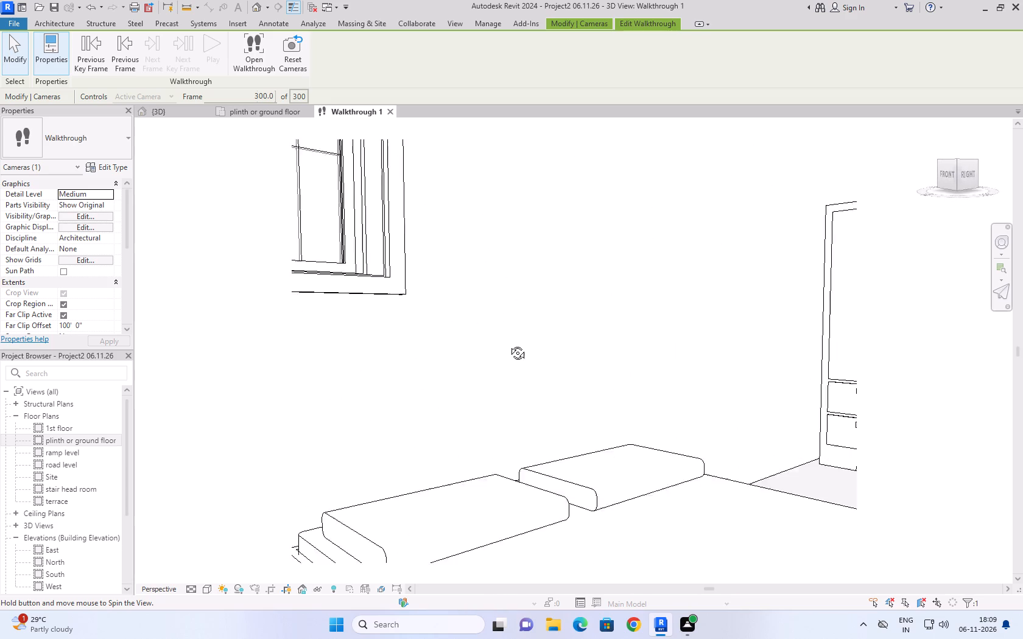
pyautogui.keyDown('shift'); pyautogui.moveTo(508, 344); pyautogui.dragTo(518, 357, button='right'); pyautogui.keyUp('shift')
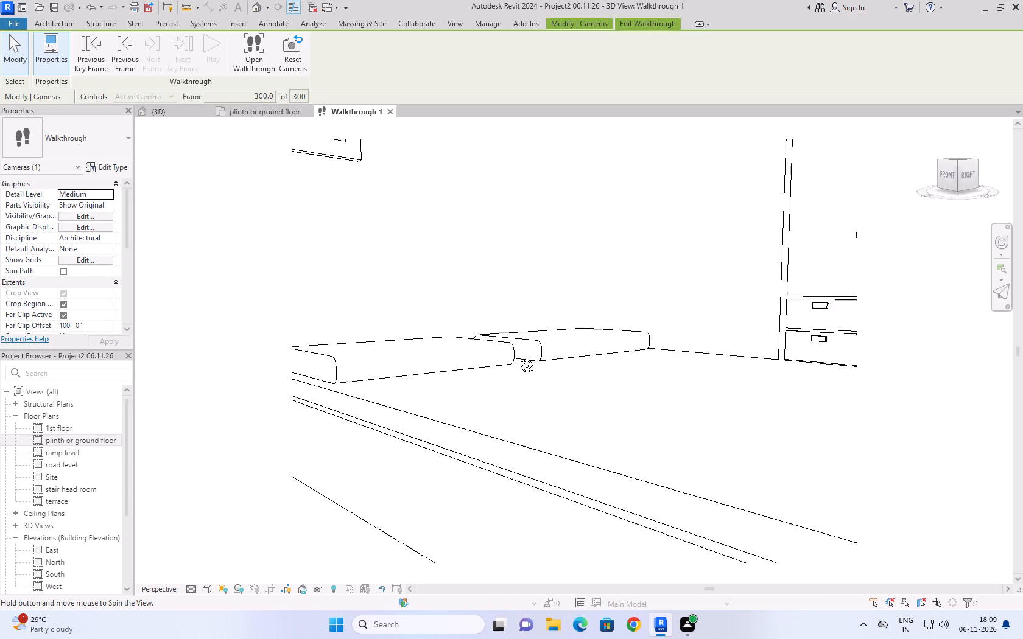
pyautogui.keyDown('shift'); pyautogui.moveTo(518, 357); pyautogui.dragTo(549, 377, button='right'); pyautogui.keyUp('shift')
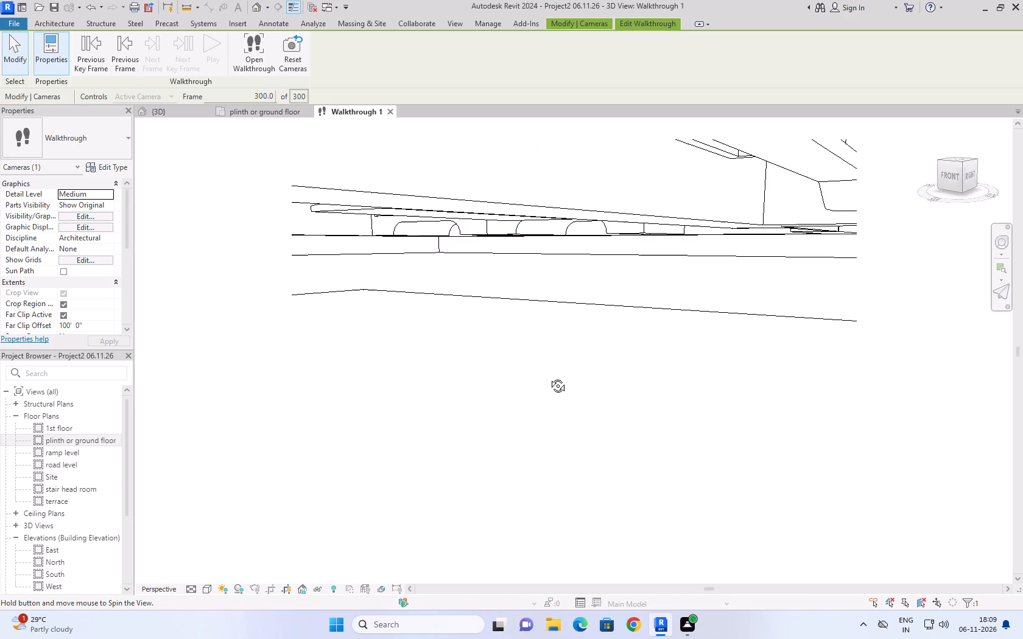
pyautogui.keyDown('shift'); pyautogui.moveTo(549, 377); pyautogui.dragTo(542, 352, button='right'); pyautogui.keyUp('shift')
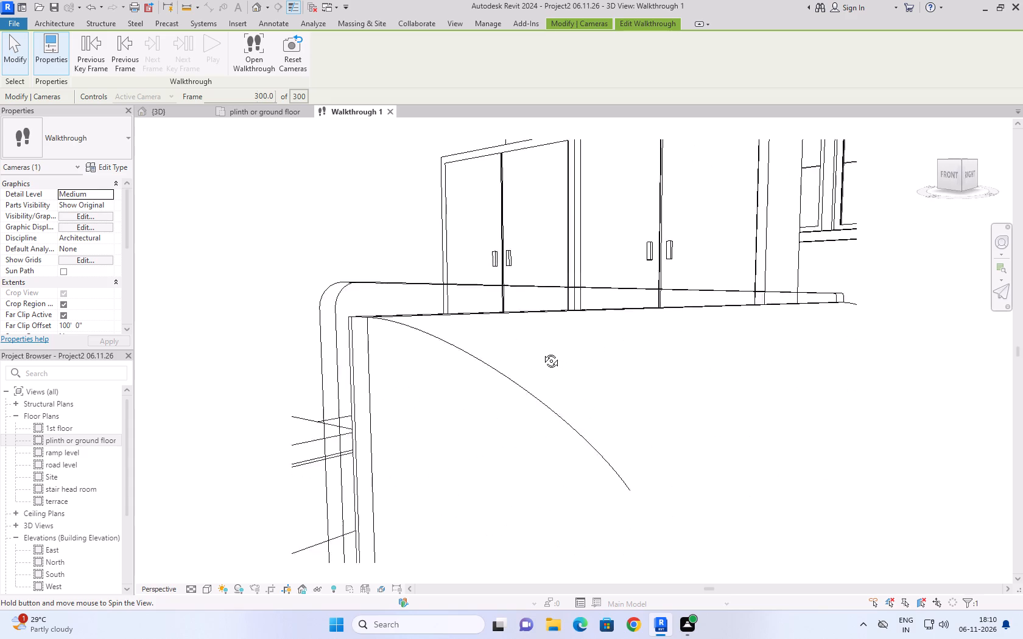
pyautogui.keyDown('shift'); pyautogui.moveTo(542, 352); pyautogui.dragTo(539, 351, button='right'); pyautogui.keyUp('shift')
pyautogui.scroll(-2, 539, 351)
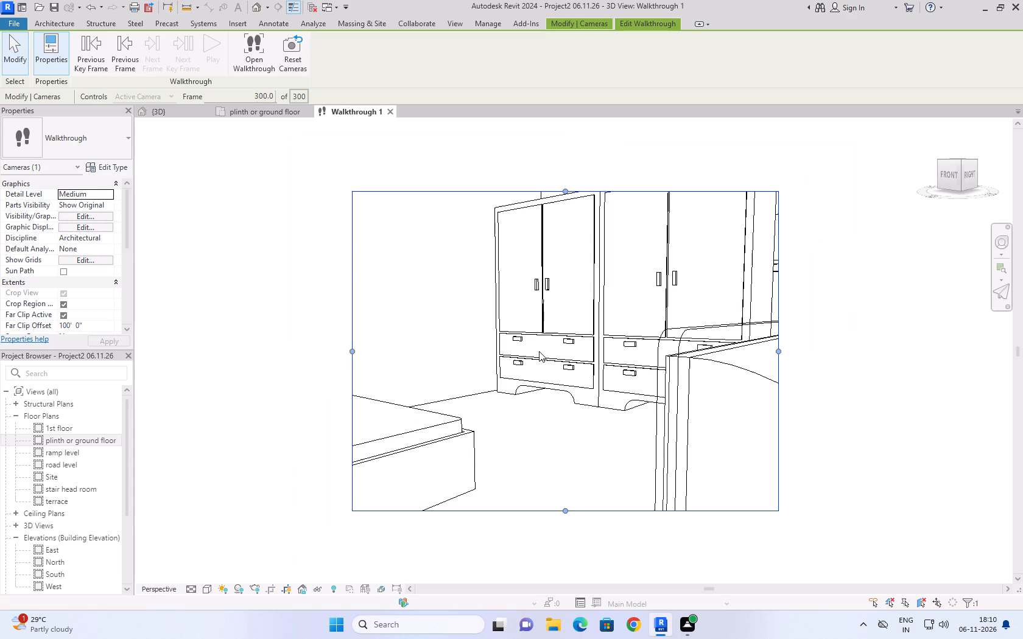
# In the ground floor plan, move the walkthrough camera back to the guest room door key frame and aim its target toward the guest toilet.
pyautogui.click(276, 110)
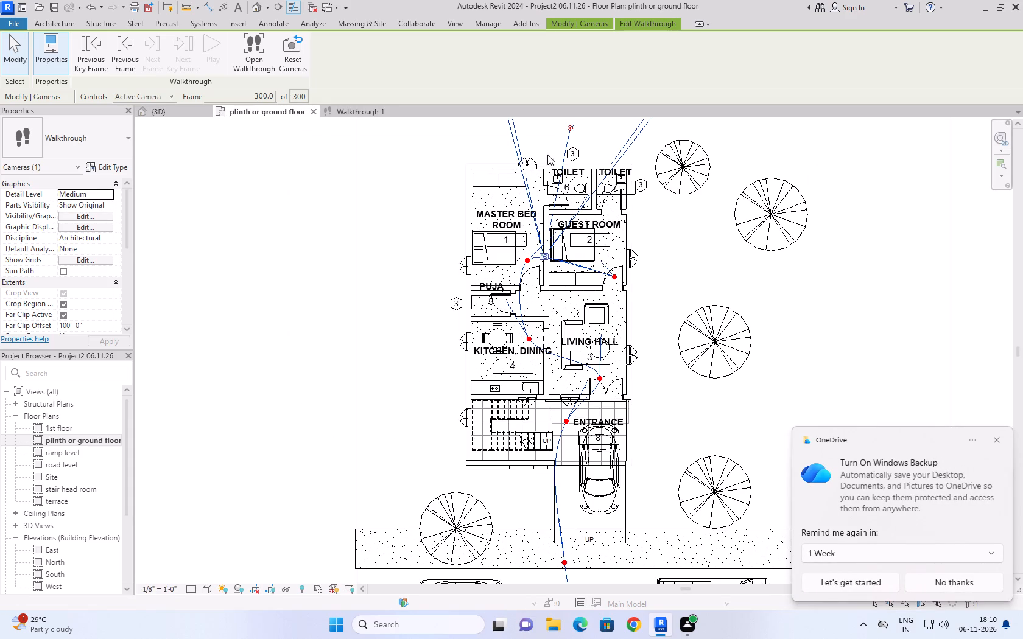
pyautogui.click(546, 256)
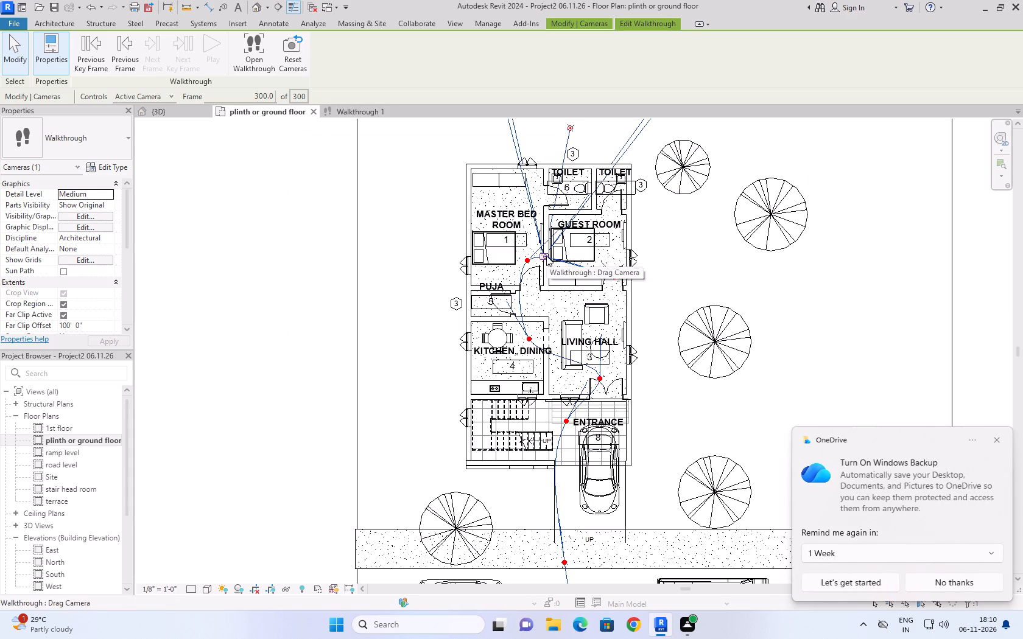
pyautogui.moveTo(544, 255); pyautogui.dragTo(573, 264)
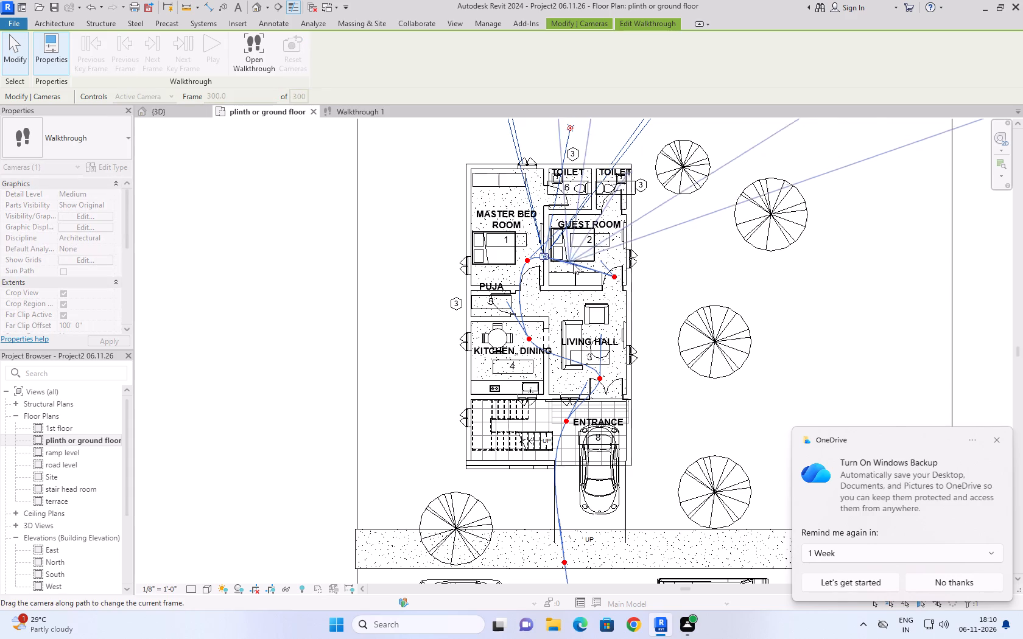
pyautogui.moveTo(573, 264); pyautogui.dragTo(611, 276)
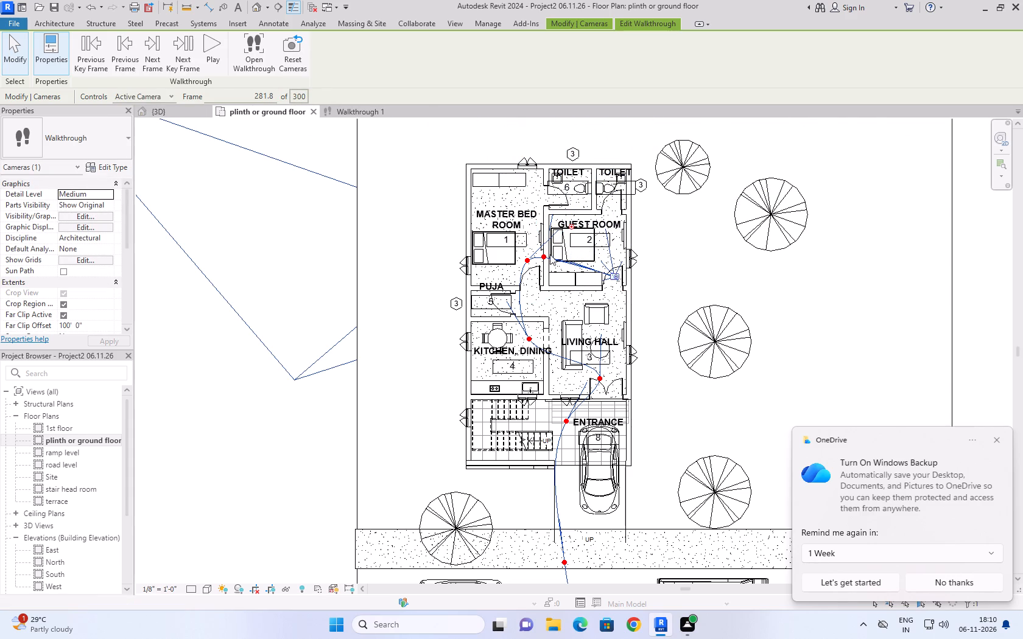
pyautogui.moveTo(568, 226); pyautogui.dragTo(592, 212)
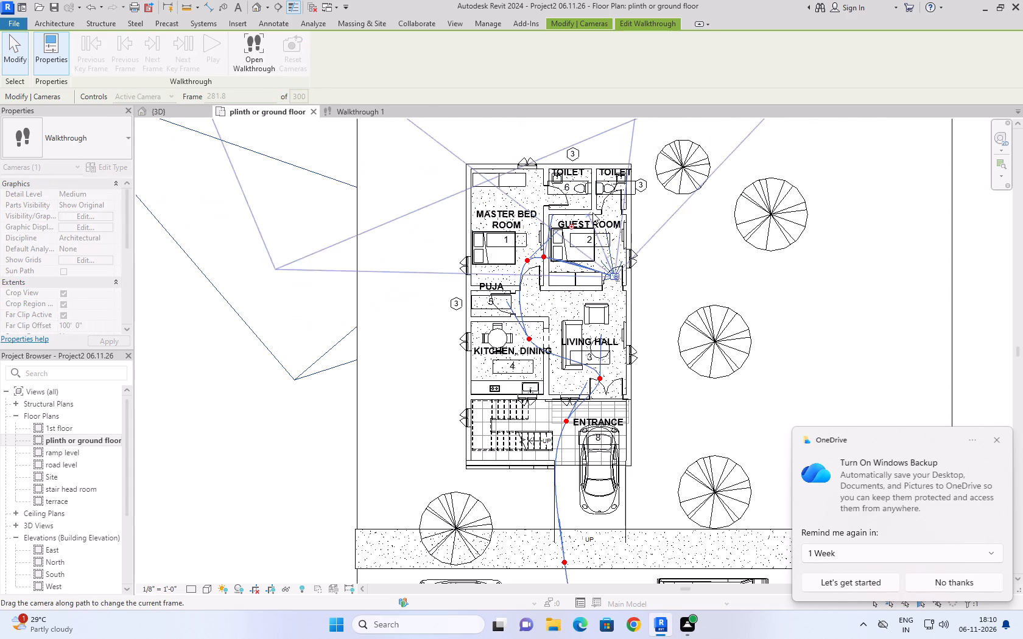
pyautogui.moveTo(592, 212); pyautogui.dragTo(609, 208)
# In the walkthrough view, turn the camera at the guest room door key frame toward the bed.
pyautogui.click(376, 110)
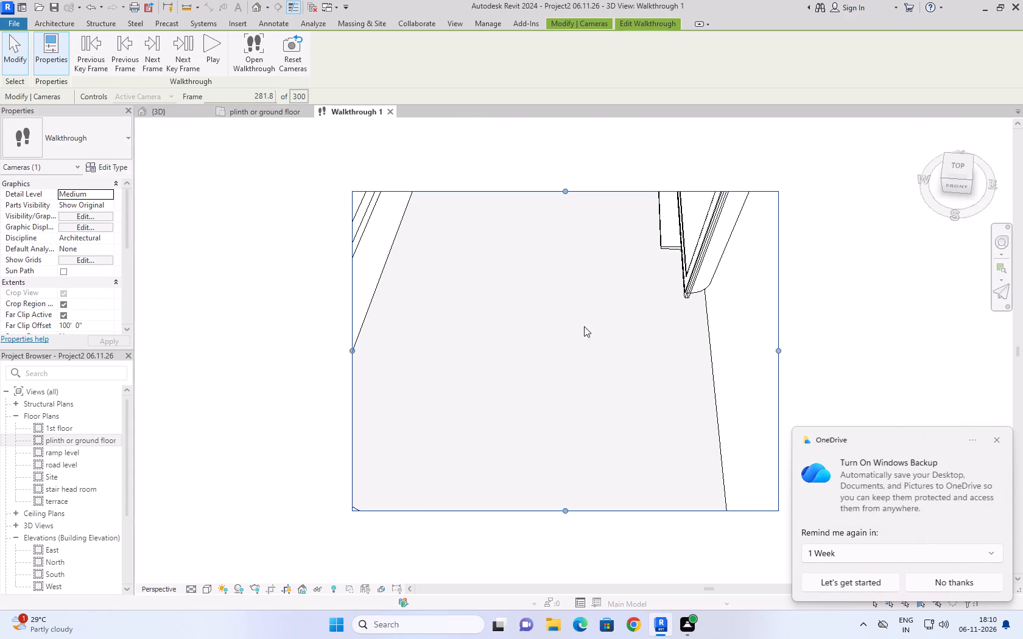
pyautogui.keyDown('shift'); pyautogui.moveTo(584, 326); pyautogui.dragTo(551, 273, button='right'); pyautogui.keyUp('shift')
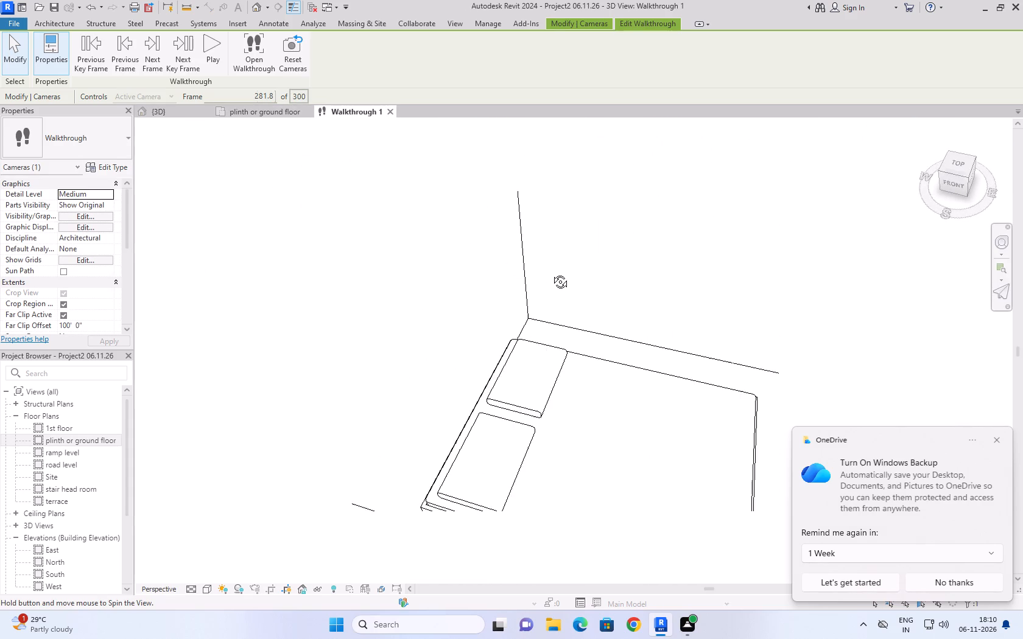
pyautogui.keyDown('shift'); pyautogui.moveTo(551, 273); pyautogui.dragTo(574, 268, button='right'); pyautogui.keyUp('shift')
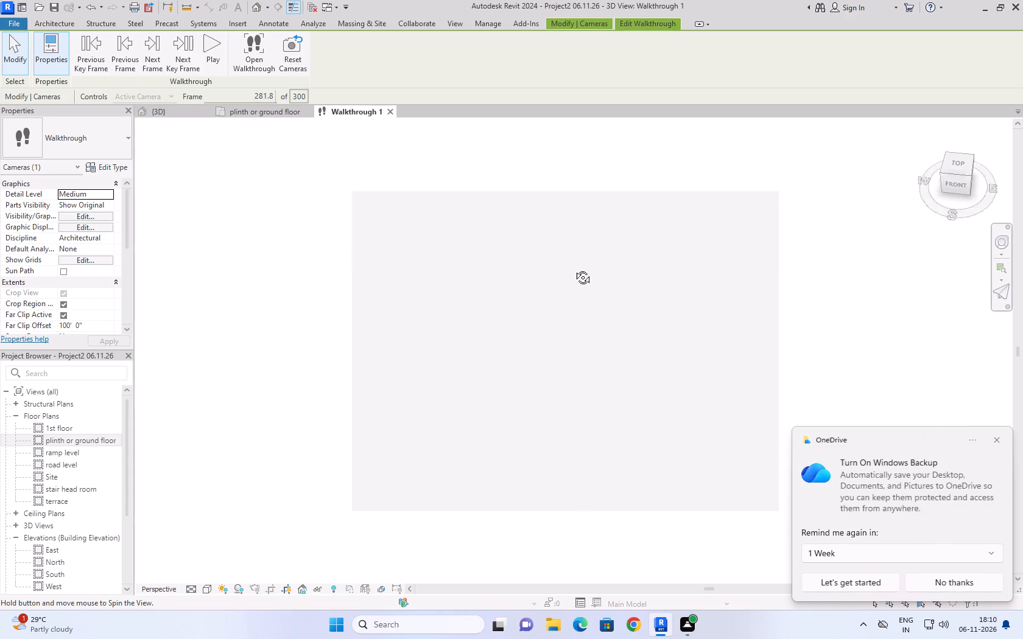
pyautogui.keyDown('shift'); pyautogui.moveTo(574, 268); pyautogui.dragTo(559, 296, button='right'); pyautogui.keyUp('shift')
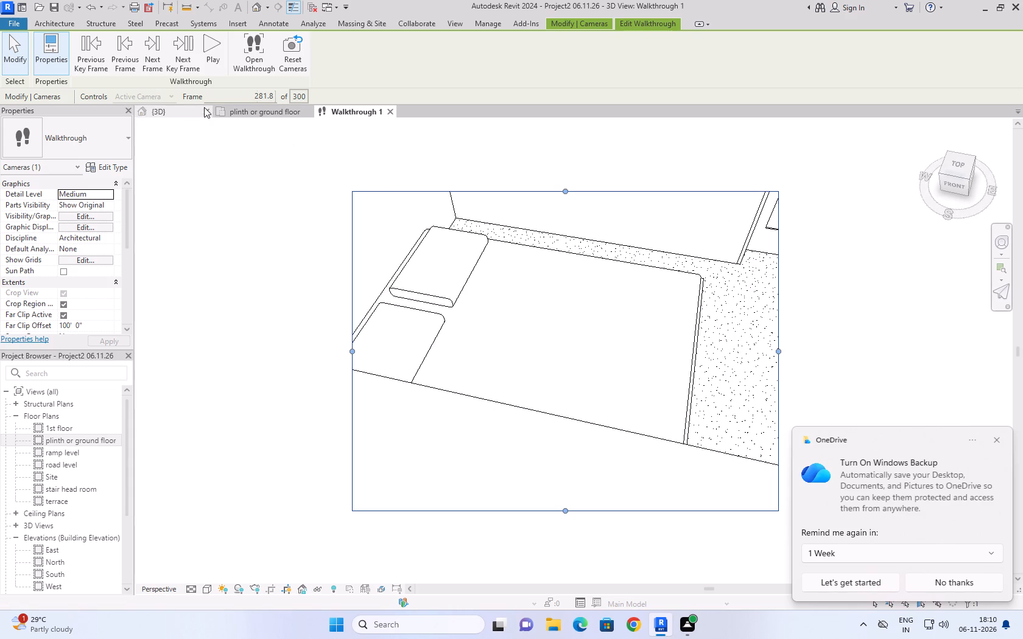
# Move the camera back to the key frame at the wall between the bedrooms and turn its view toward the door and television.
pyautogui.click(241, 105)
pyautogui.moveTo(614, 274); pyautogui.dragTo(611, 274)
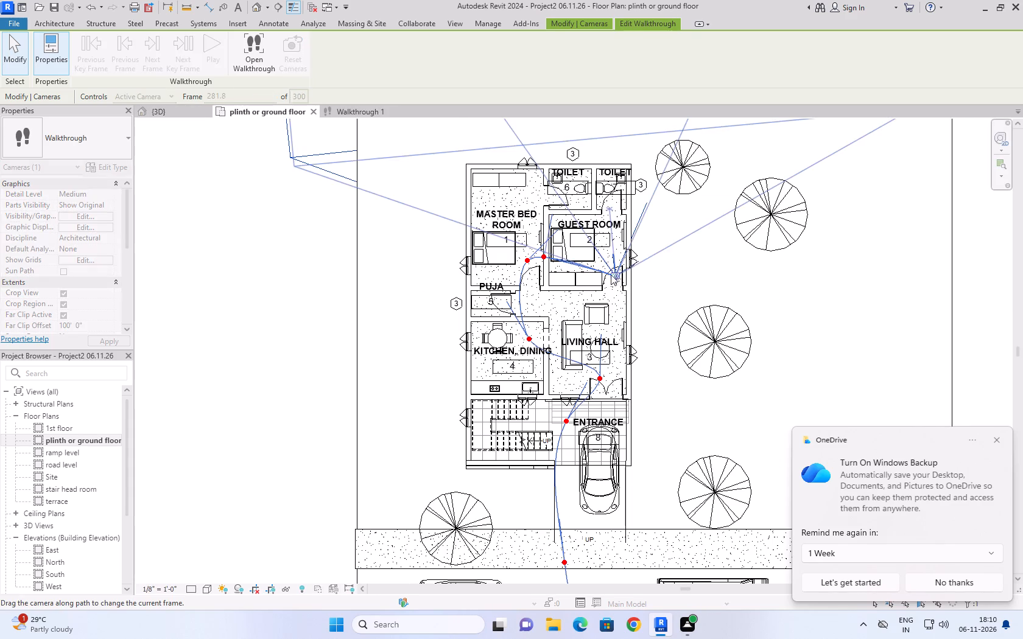
pyautogui.moveTo(611, 274); pyautogui.dragTo(546, 257)
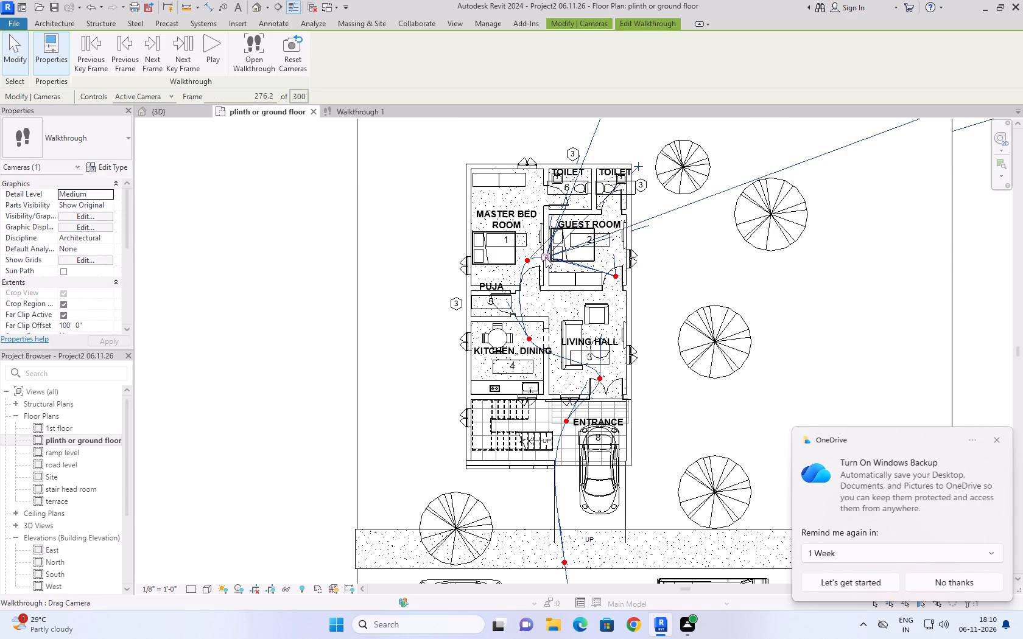
pyautogui.click(368, 116)
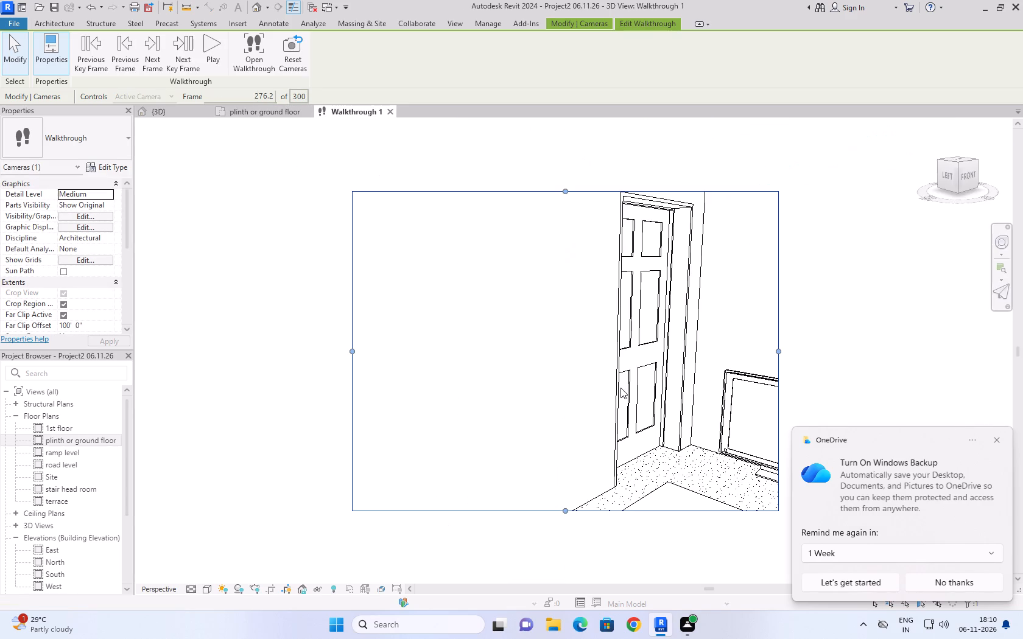
pyautogui.moveTo(631, 378); pyautogui.dragTo(696, 433, button='right')
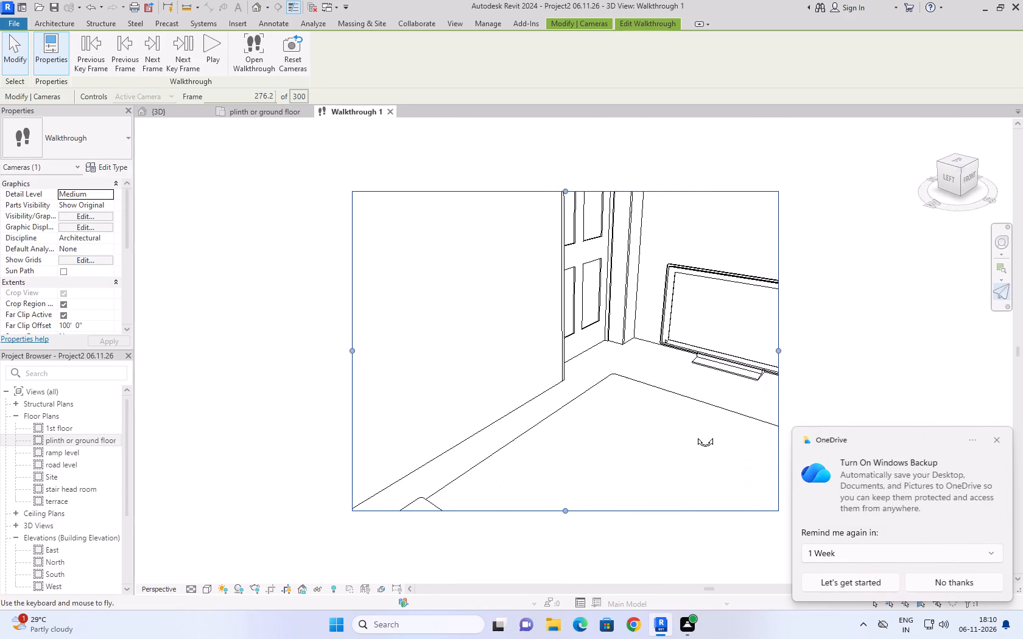
pyautogui.moveTo(696, 433); pyautogui.dragTo(747, 448, button='right')
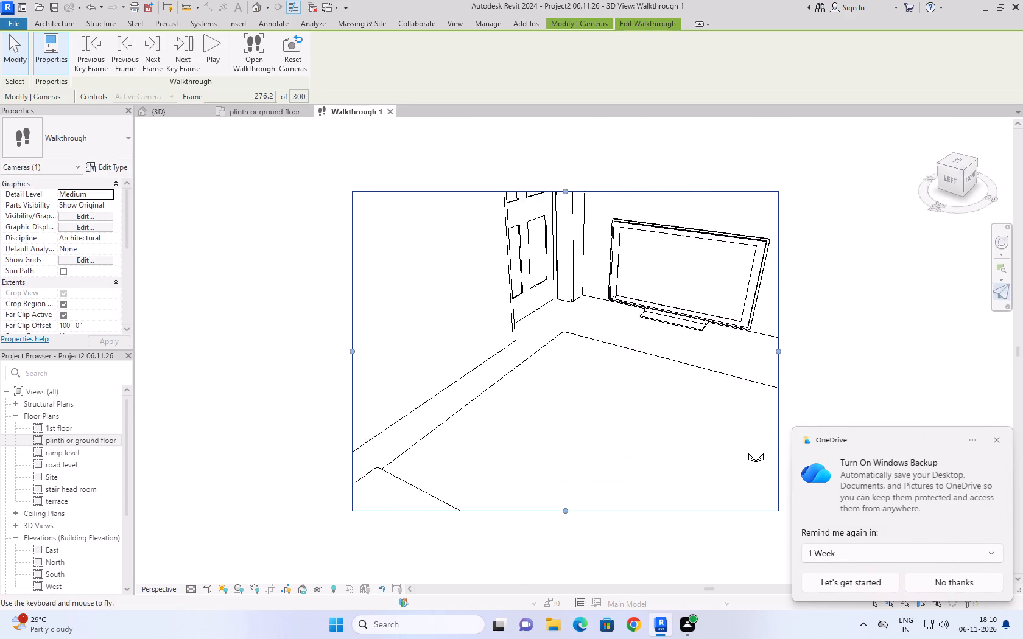
pyautogui.moveTo(747, 448); pyautogui.dragTo(737, 386, button='right')
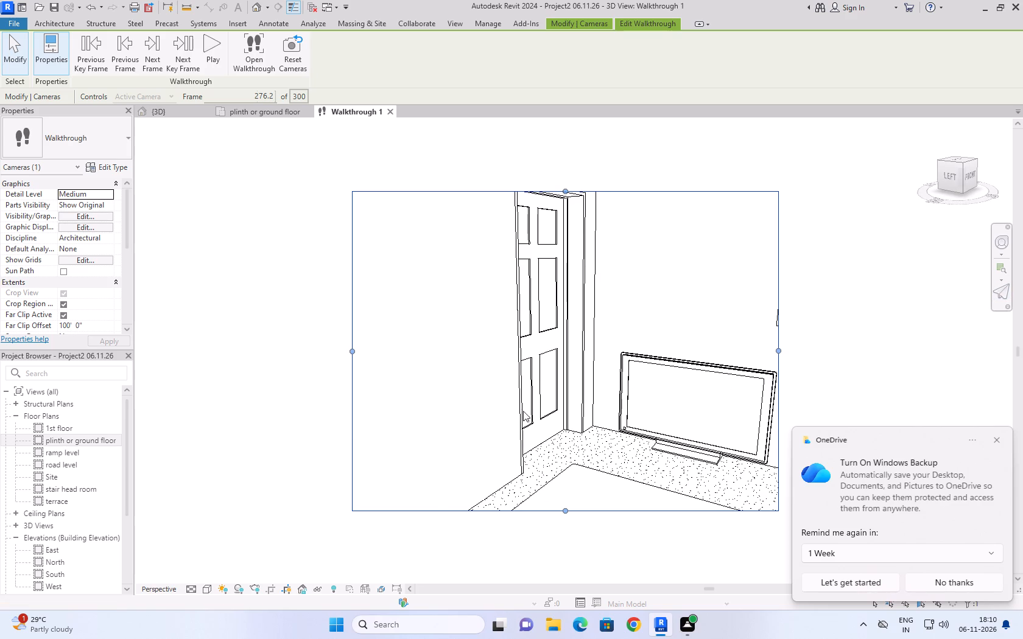
# In the plan, move the camera back to the master bedroom key frame and aim its target toward the room's northwest corner.
pyautogui.rightClick(266, 110)
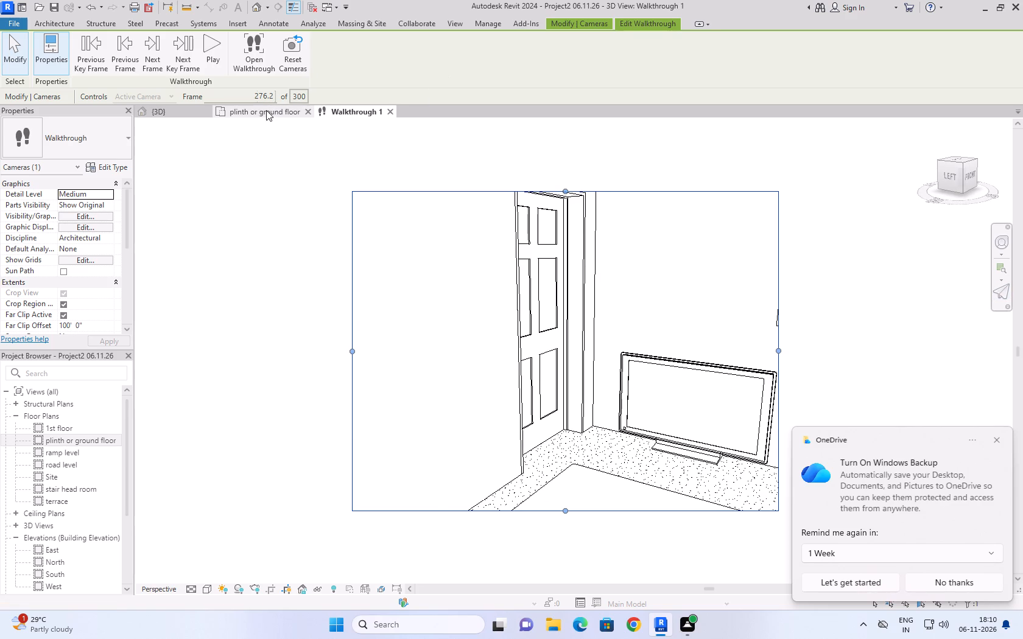
pyautogui.click(266, 110)
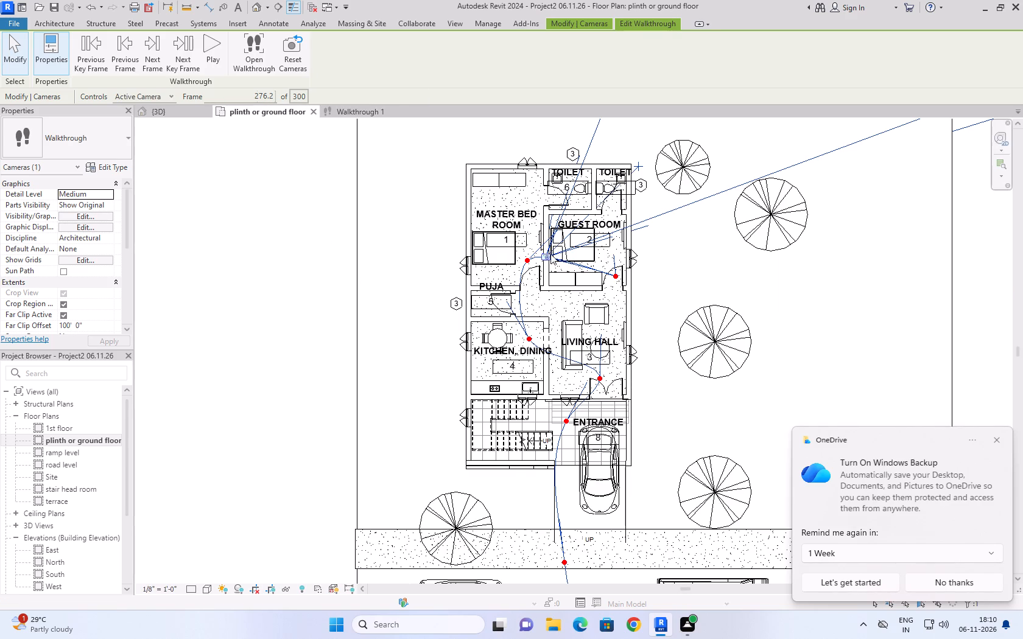
pyautogui.moveTo(548, 256); pyautogui.dragTo(531, 259)
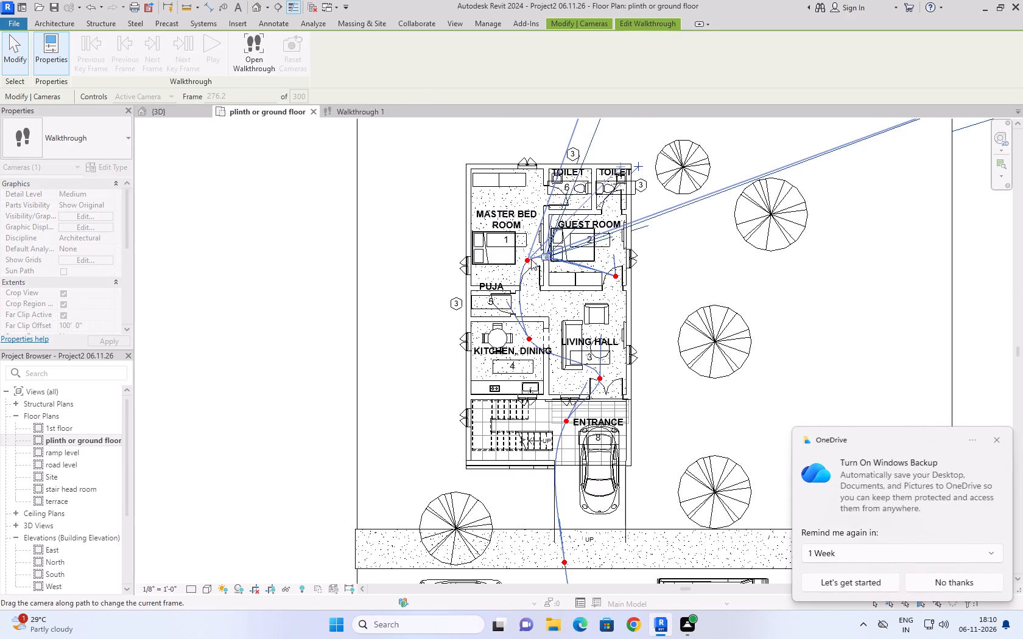
pyautogui.moveTo(531, 259); pyautogui.dragTo(530, 259)
pyautogui.moveTo(619, 168); pyautogui.dragTo(543, 162)
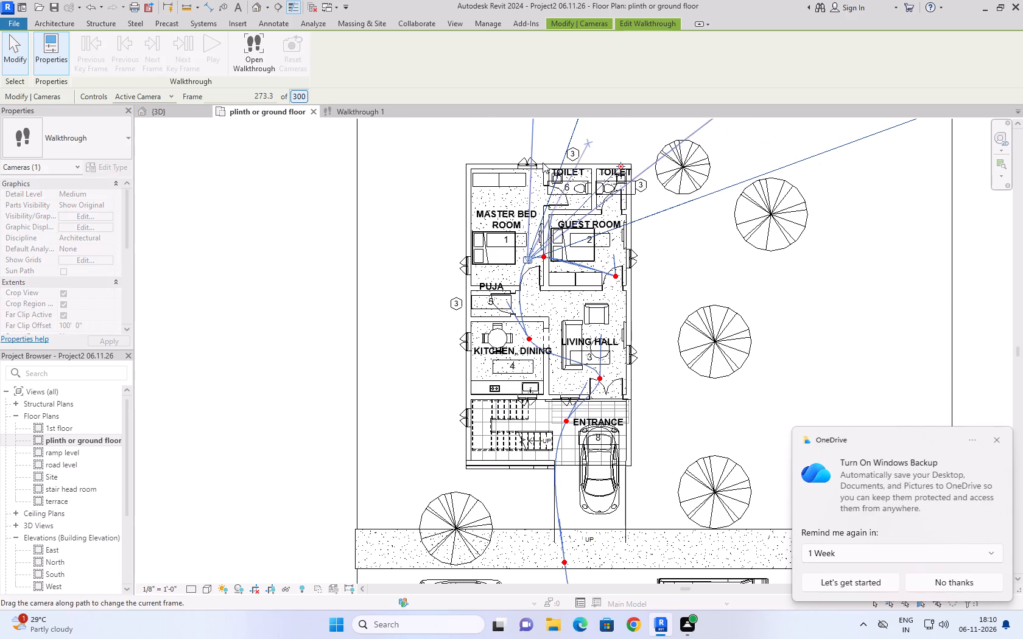
pyautogui.moveTo(543, 162); pyautogui.dragTo(485, 203)
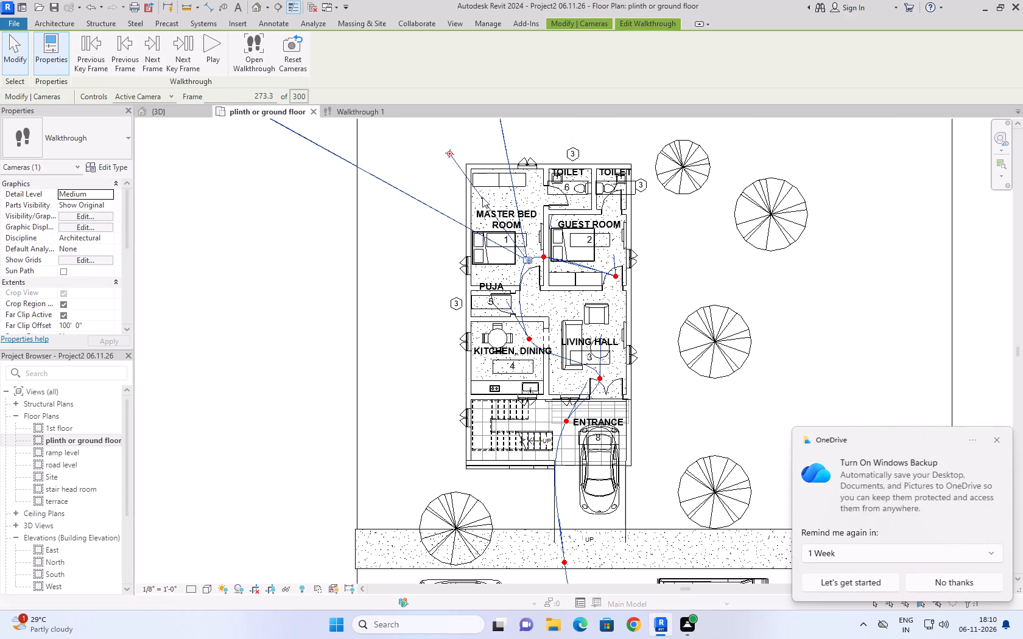
# In the walkthrough view, turn the camera at the master bedroom key frame slightly down toward the wardrobes.
pyautogui.click(341, 106)
pyautogui.moveTo(622, 284); pyautogui.dragTo(678, 346, button='right')
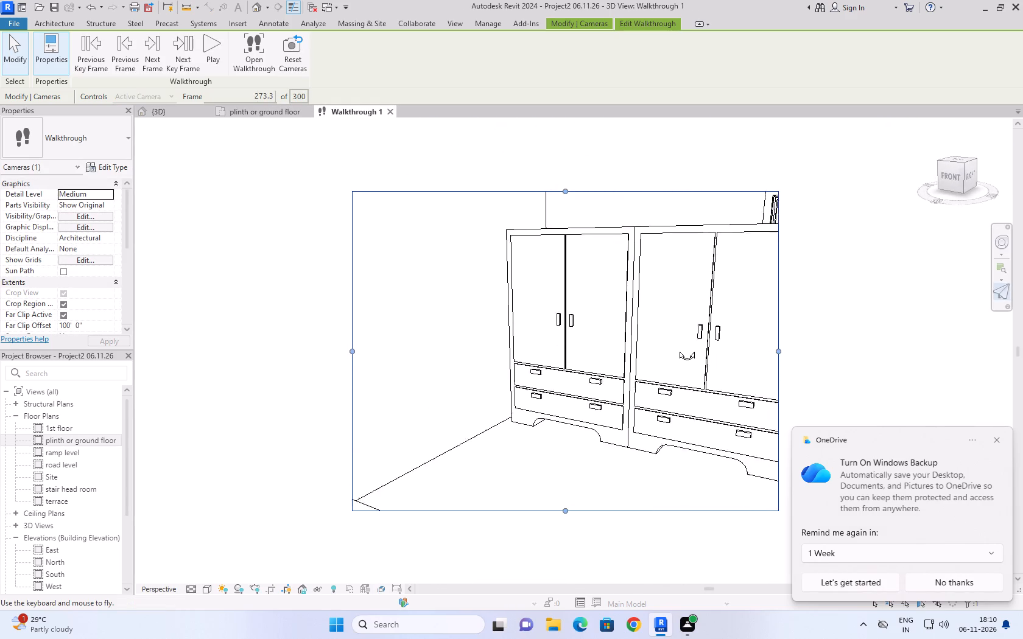
pyautogui.moveTo(678, 346); pyautogui.dragTo(729, 343, button='right')
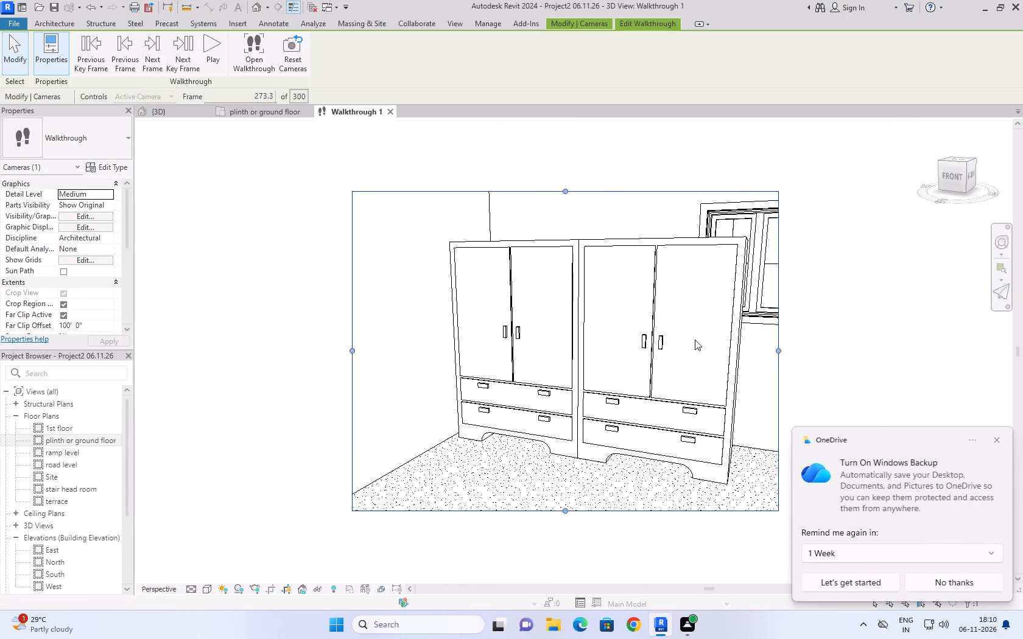
# Move the camera back to the kitchen and dining key frame and aim its view south, tilted down toward the sink and stove counter.
pyautogui.click(248, 105)
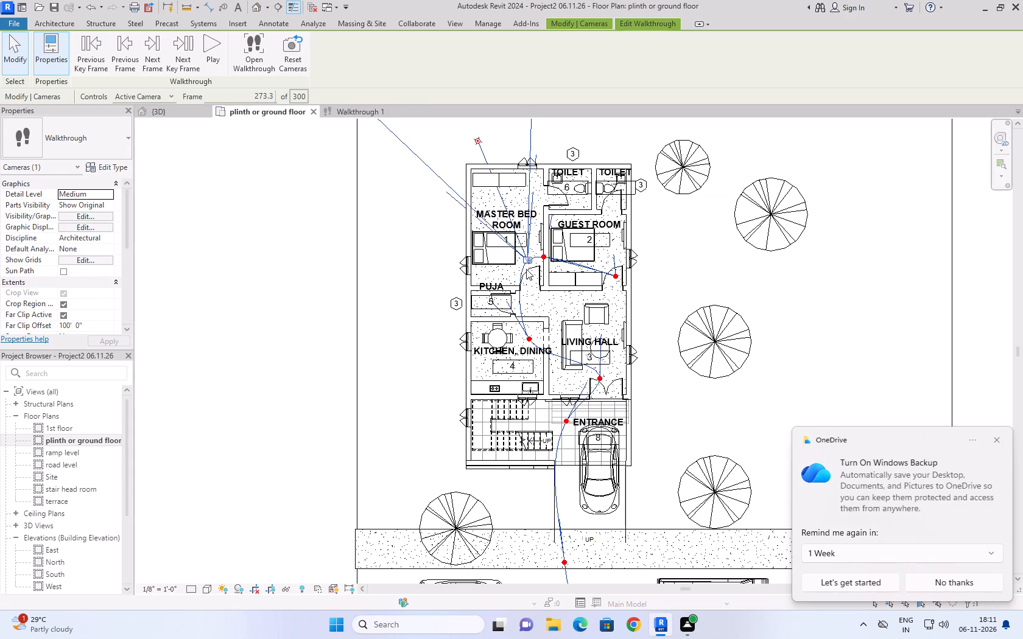
pyautogui.moveTo(529, 260); pyautogui.dragTo(528, 335)
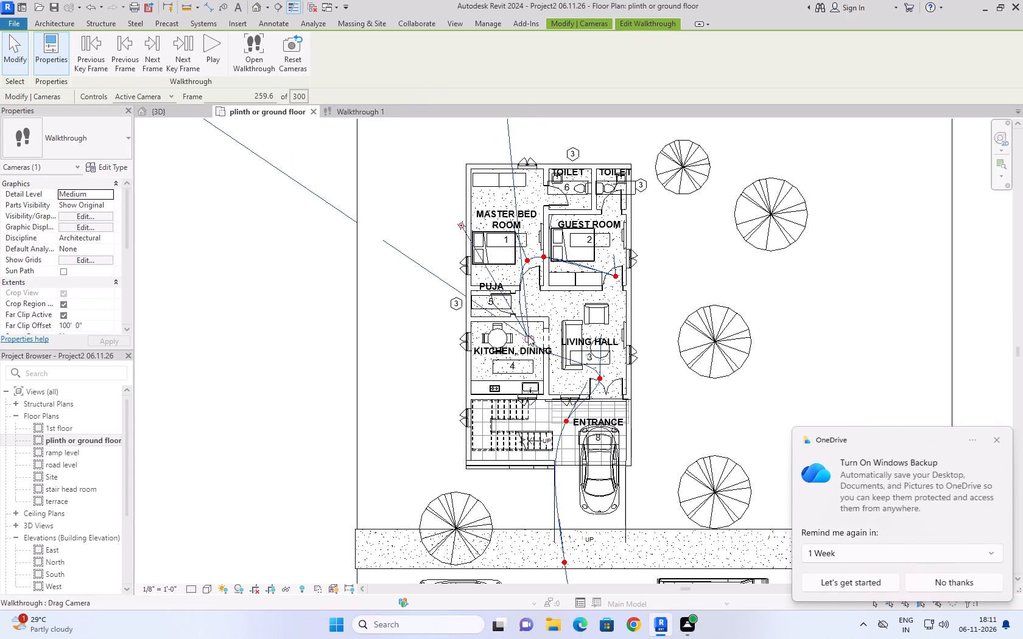
pyautogui.moveTo(463, 226); pyautogui.dragTo(474, 429)
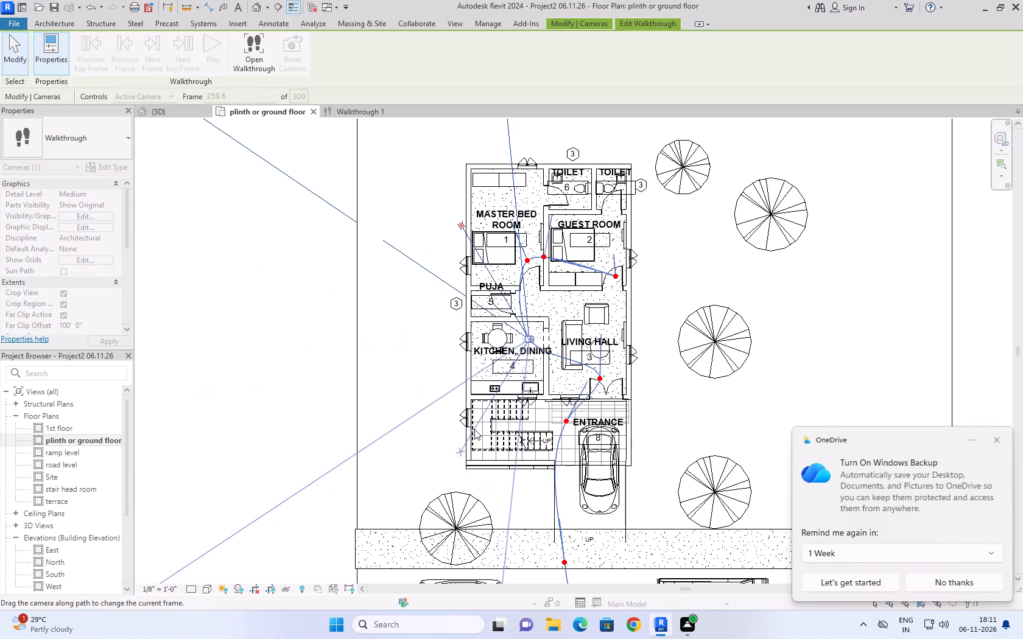
pyautogui.moveTo(474, 429); pyautogui.dragTo(498, 389)
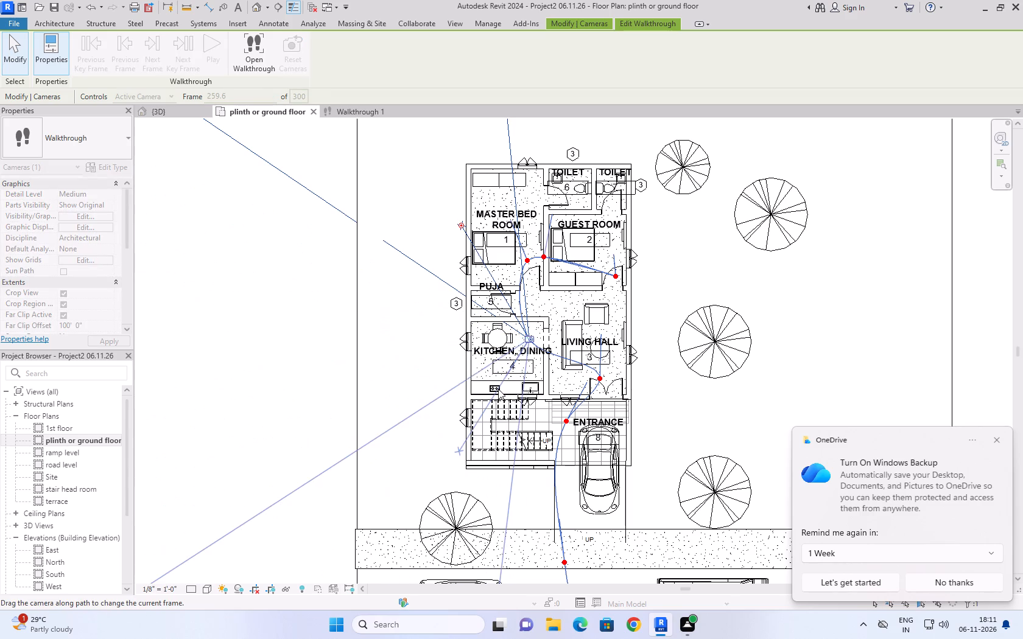
pyautogui.moveTo(498, 389); pyautogui.dragTo(505, 394)
pyautogui.click(351, 112)
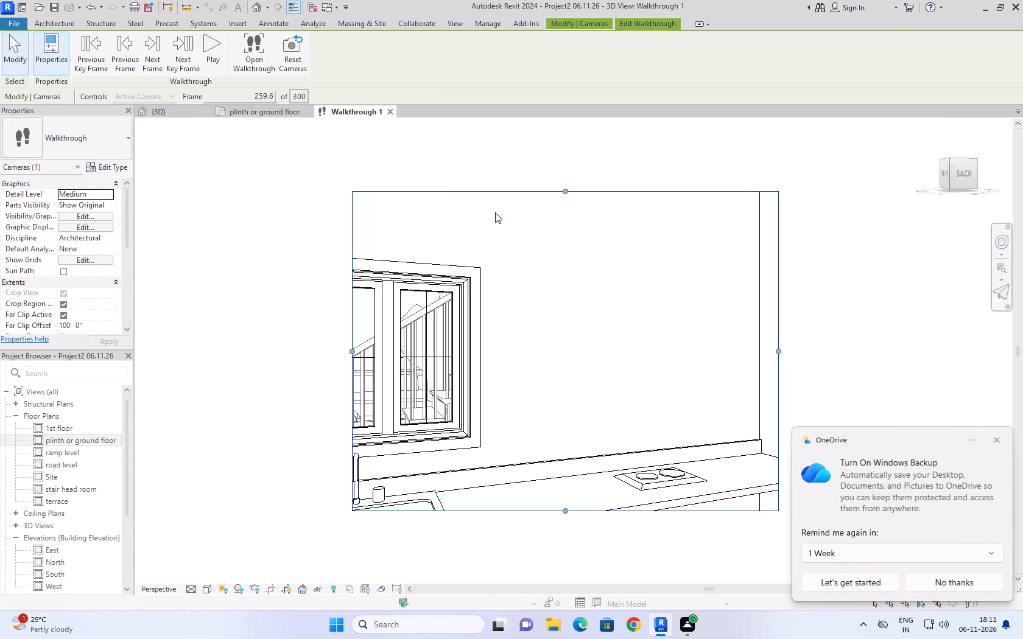
pyautogui.moveTo(560, 309); pyautogui.dragTo(534, 368, button='right')
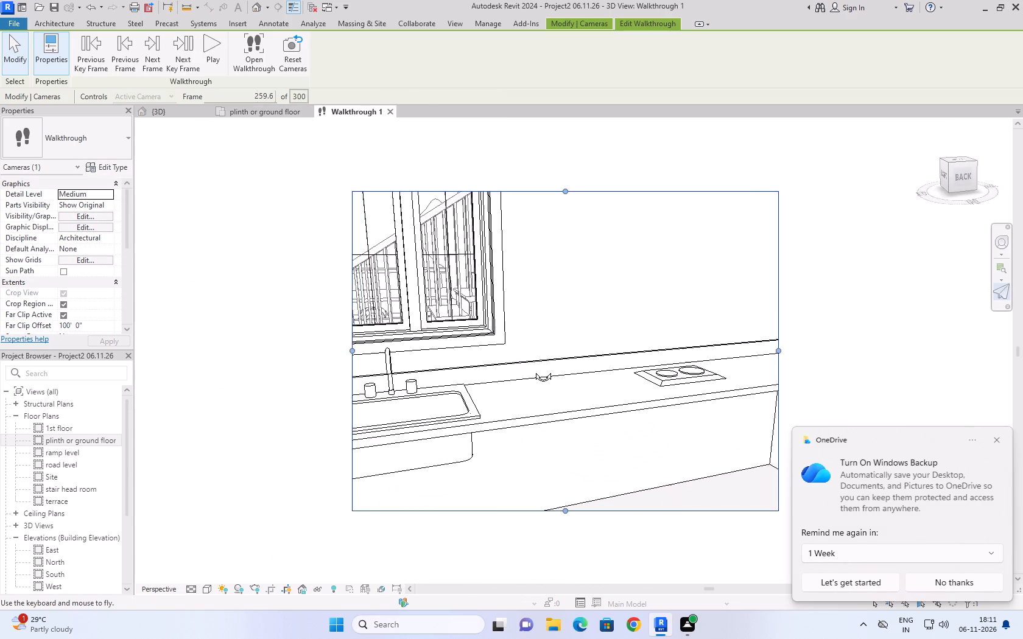
pyautogui.moveTo(534, 368); pyautogui.dragTo(506, 379, button='right')
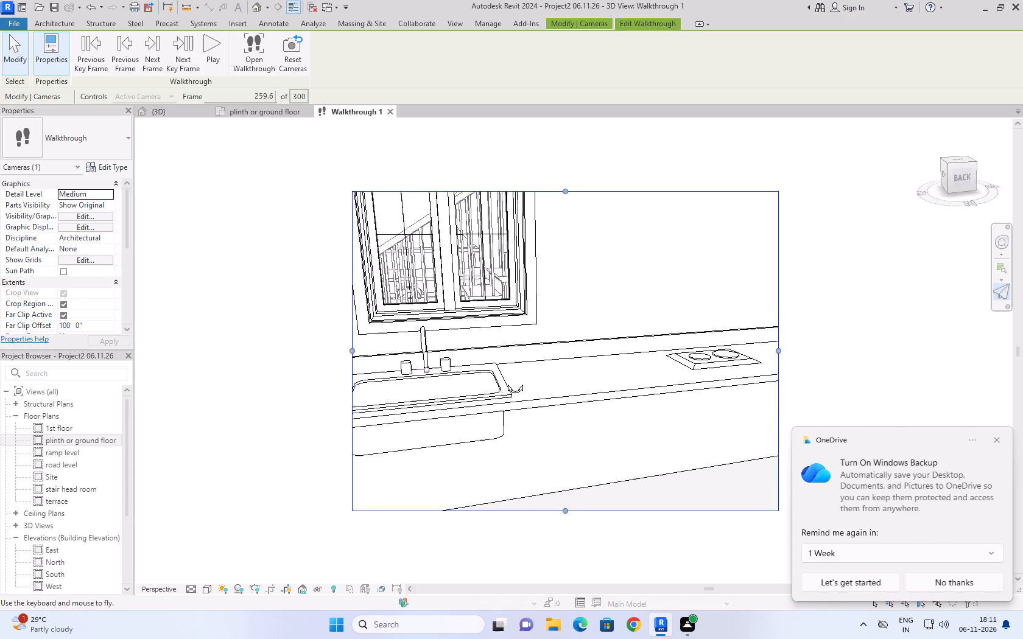
pyautogui.moveTo(506, 379); pyautogui.dragTo(500, 374, button='right')
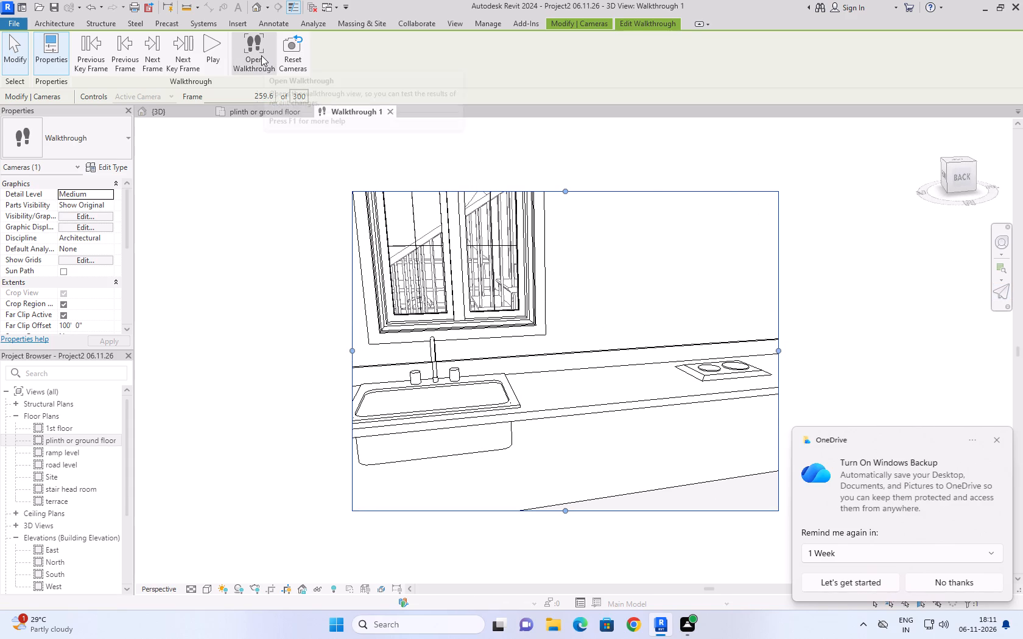
# Move the camera back to the living hall key frame inside the main door and turn its view down toward the sofa and round table.
pyautogui.click(259, 113)
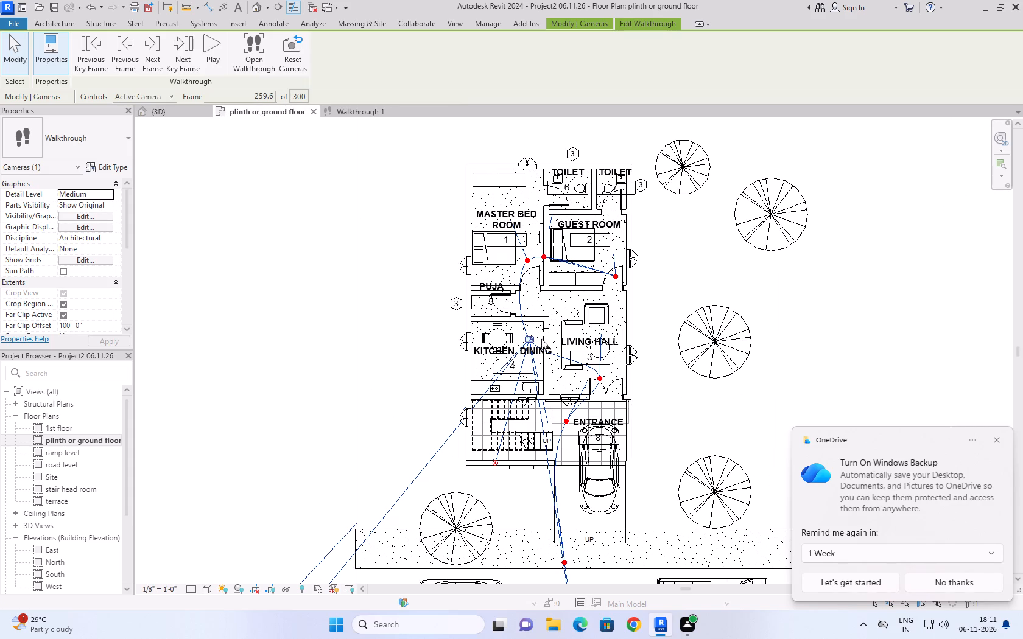
pyautogui.moveTo(530, 340); pyautogui.dragTo(599, 376)
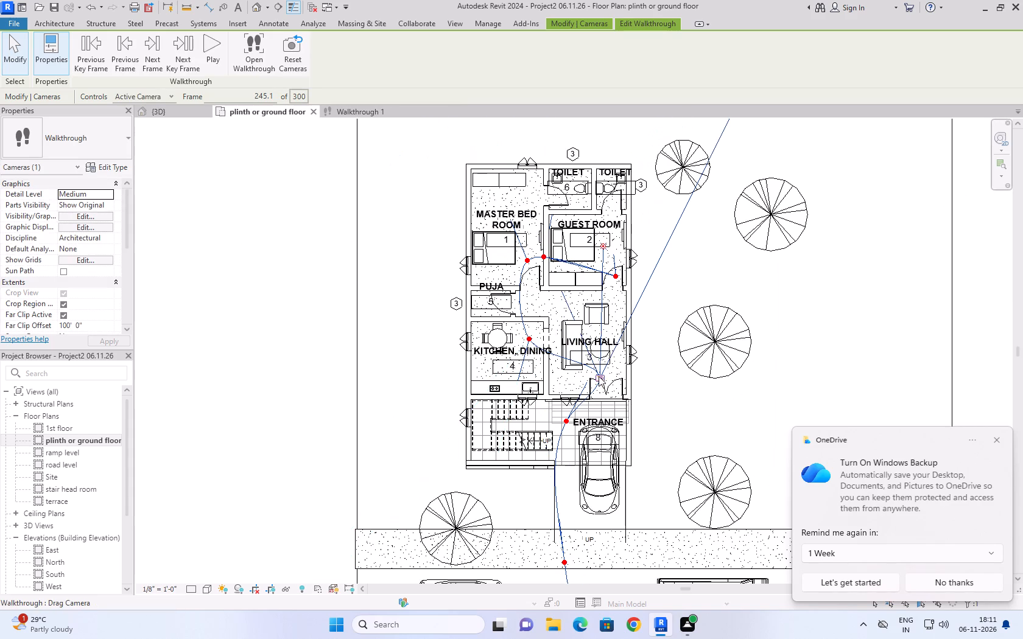
pyautogui.click(366, 111)
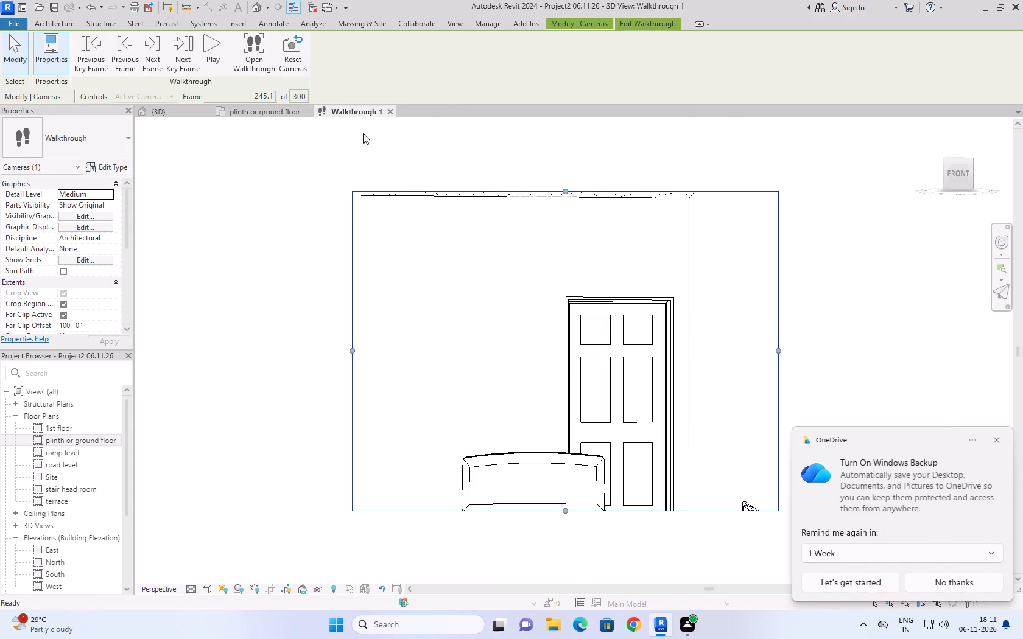
pyautogui.moveTo(533, 288); pyautogui.dragTo(543, 400, button='right')
pyautogui.moveTo(541, 388); pyautogui.dragTo(543, 400)
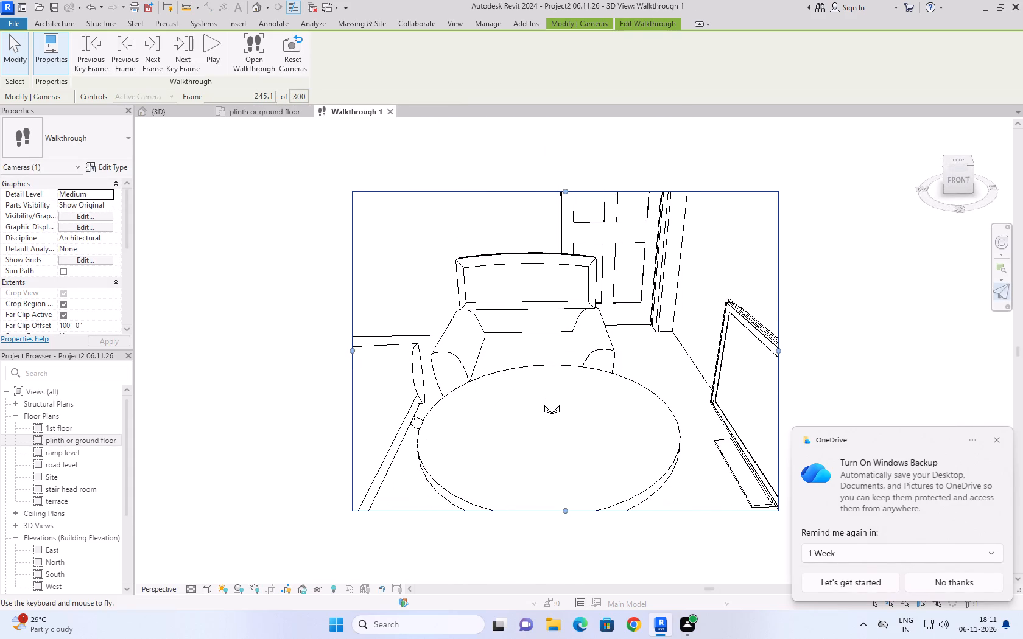
pyautogui.moveTo(543, 400); pyautogui.dragTo(379, 414, button='right')
pyautogui.moveTo(543, 400); pyautogui.dragTo(379, 414)
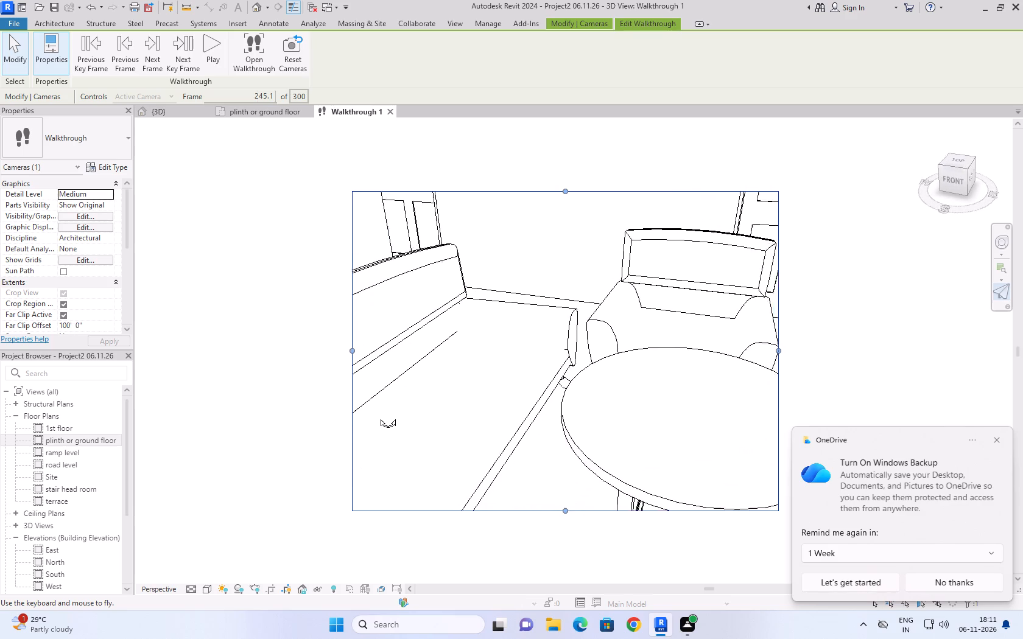
pyautogui.moveTo(379, 414); pyautogui.dragTo(526, 407)
pyautogui.moveTo(379, 414); pyautogui.dragTo(526, 407, button='right')
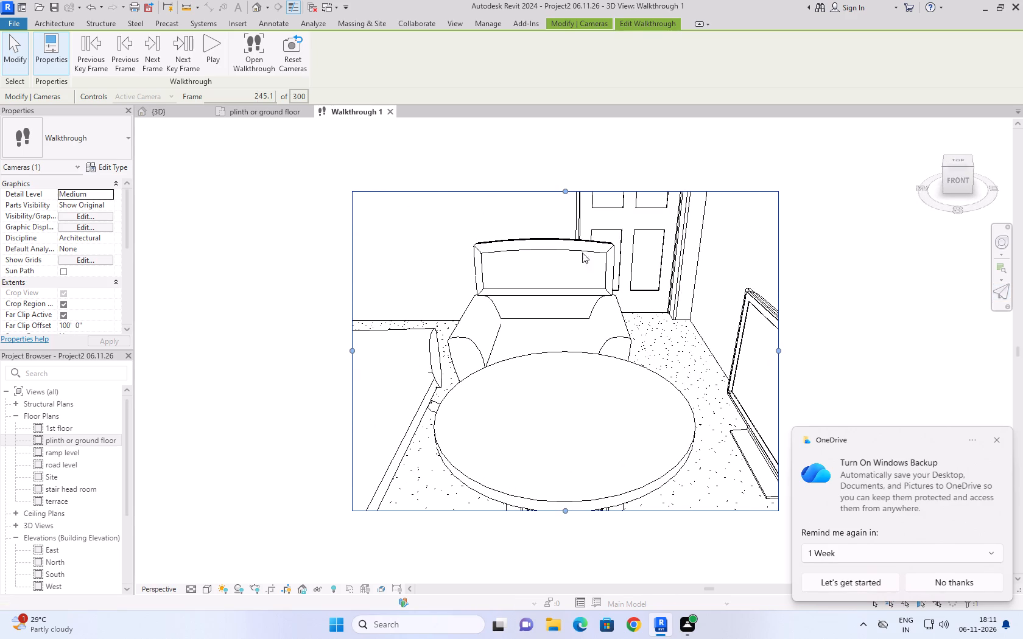
pyautogui.moveTo(572, 354); pyautogui.dragTo(444, 360, button='right')
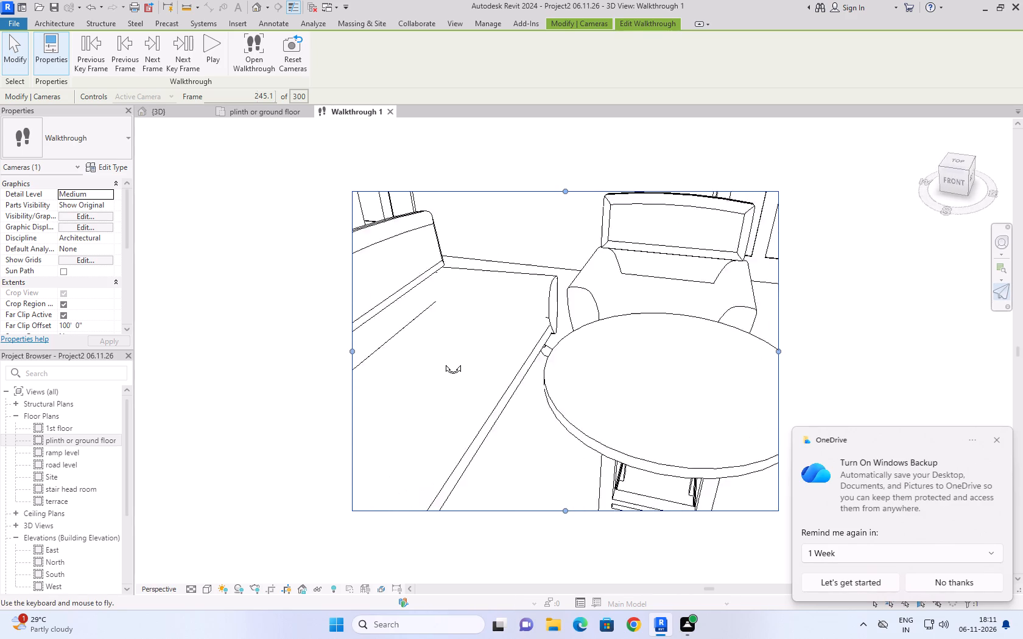
pyautogui.moveTo(444, 360); pyautogui.dragTo(429, 338, button='right')
# Move the camera back to the entrance key frame outside the house and turn its view toward the main double door.
pyautogui.click(271, 105)
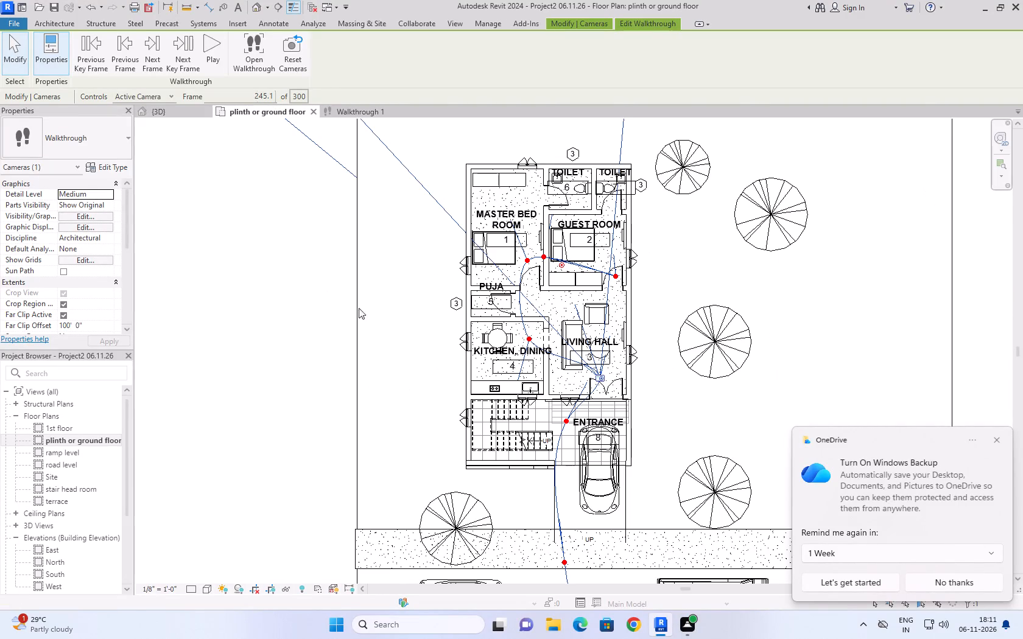
pyautogui.moveTo(600, 379); pyautogui.dragTo(568, 414)
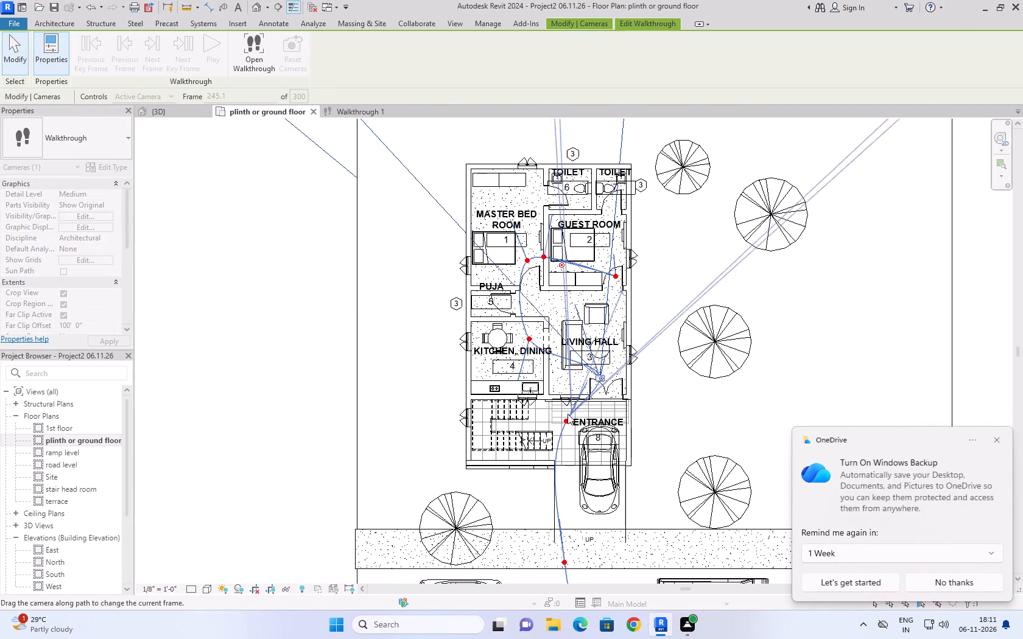
pyautogui.moveTo(568, 414); pyautogui.dragTo(565, 419)
pyautogui.click(354, 116)
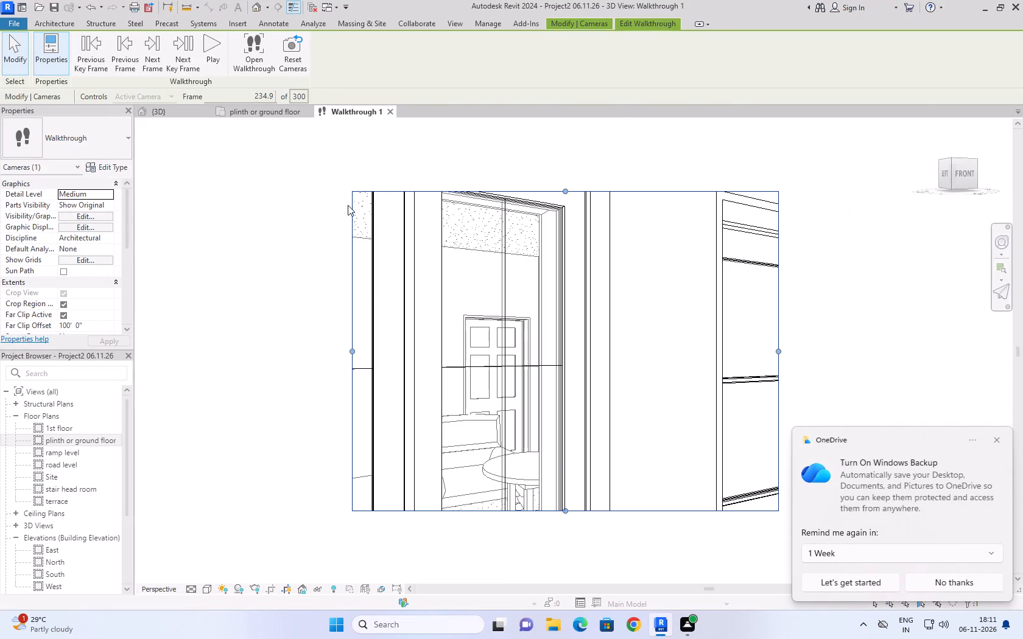
pyautogui.moveTo(637, 312); pyautogui.dragTo(625, 407, button='right')
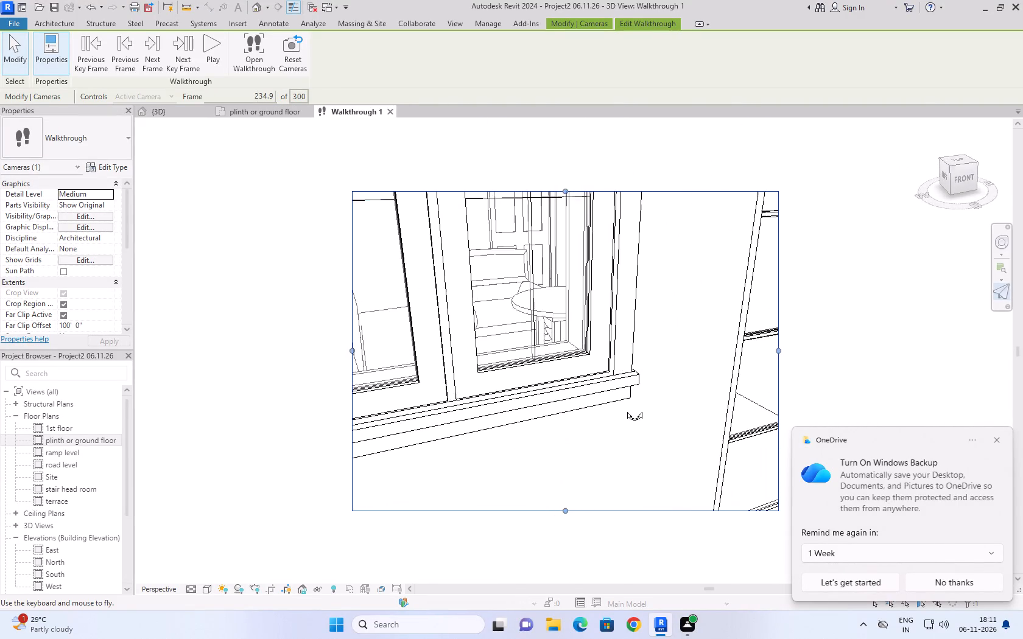
pyautogui.moveTo(625, 407); pyautogui.dragTo(993, 355, button='right')
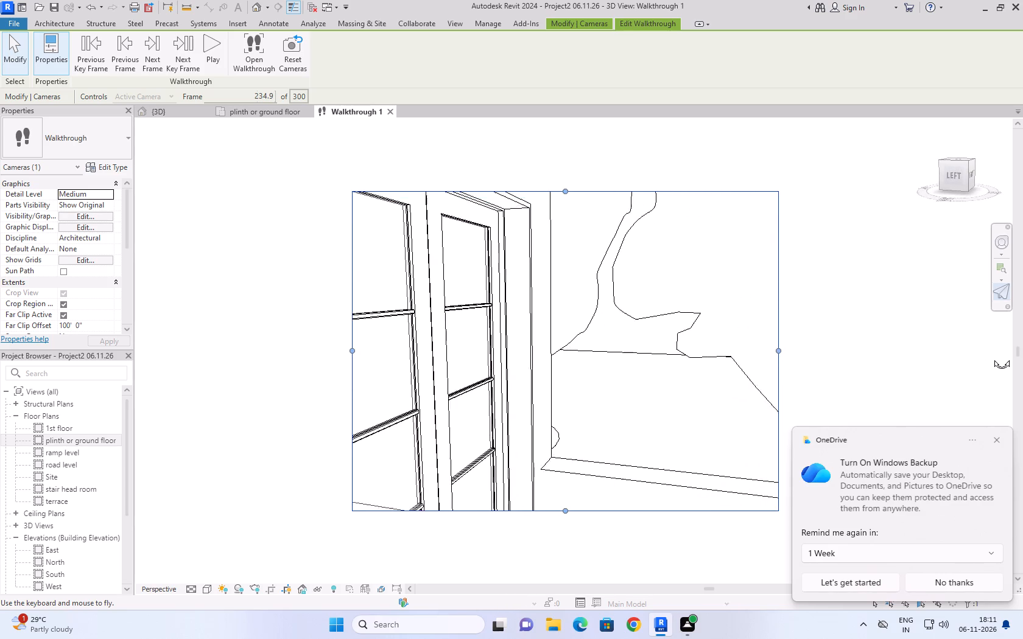
pyautogui.moveTo(993, 355); pyautogui.dragTo(723, 368, button='right')
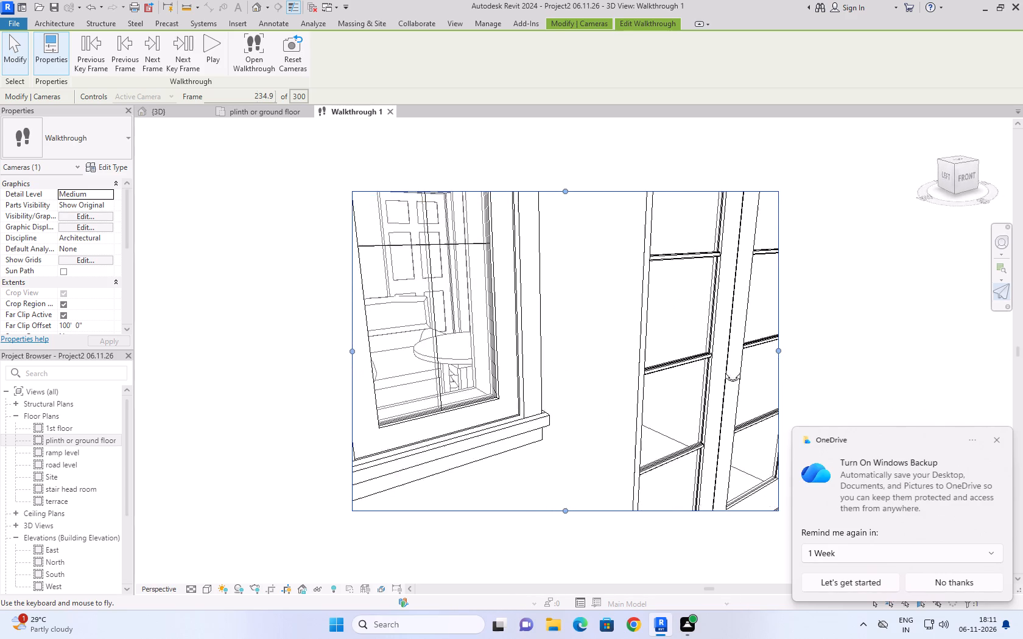
pyautogui.moveTo(723, 368); pyautogui.dragTo(746, 338, button='right')
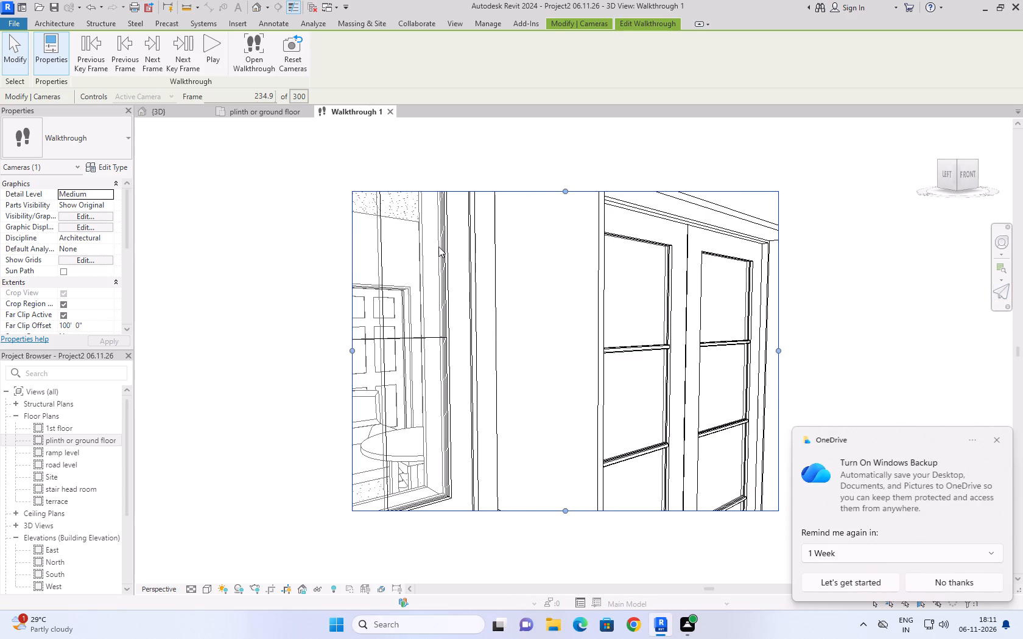
# Move the camera back to the footpath key frame in front of the house and tilt its view slightly down toward the staircase and entrance.
pyautogui.click(260, 116)
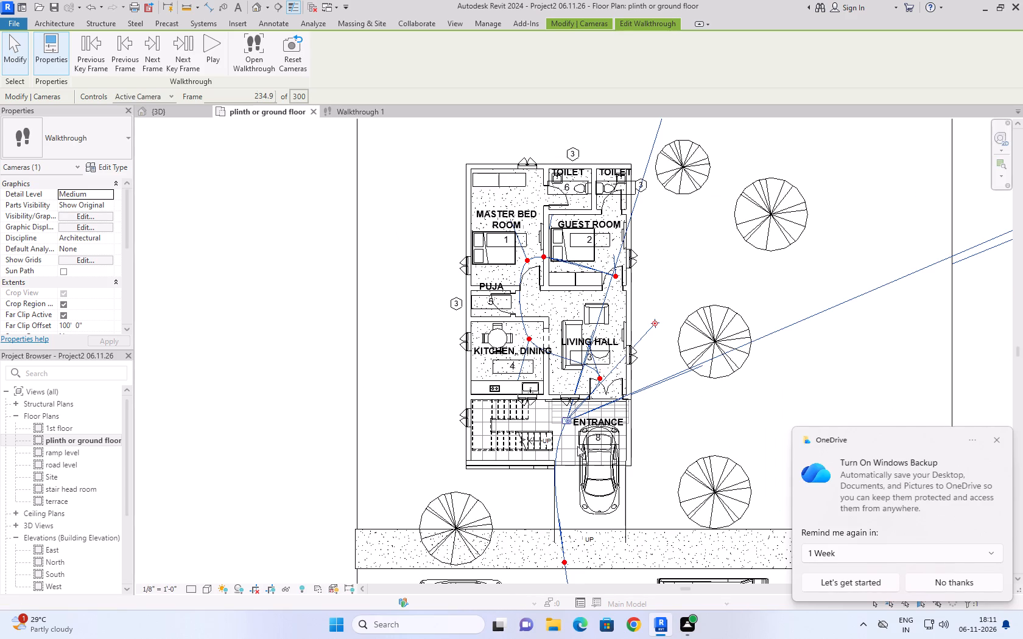
pyautogui.moveTo(563, 419); pyautogui.dragTo(567, 566)
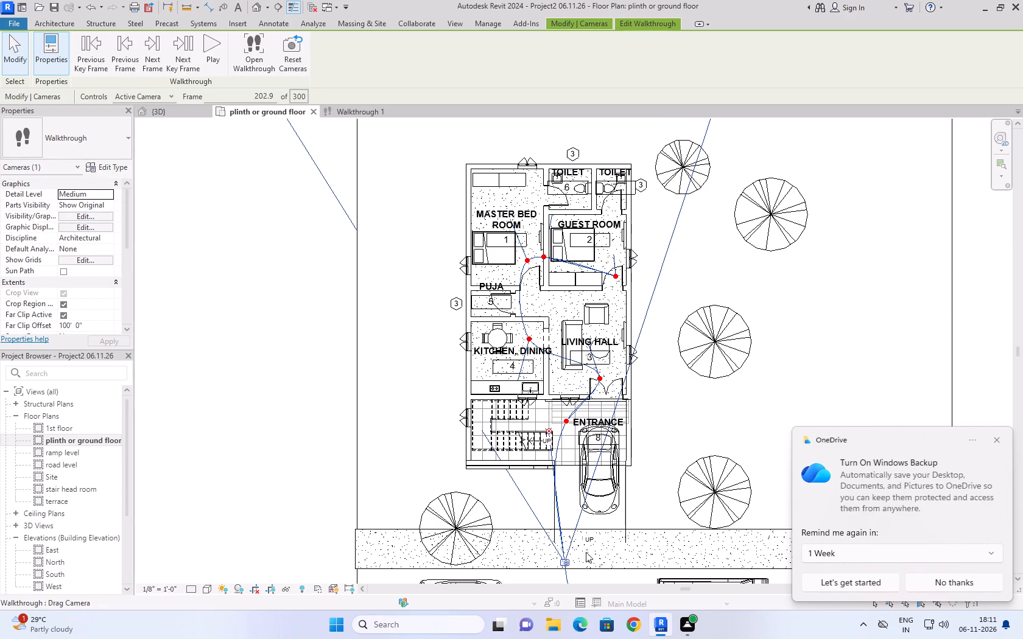
pyautogui.click(363, 111)
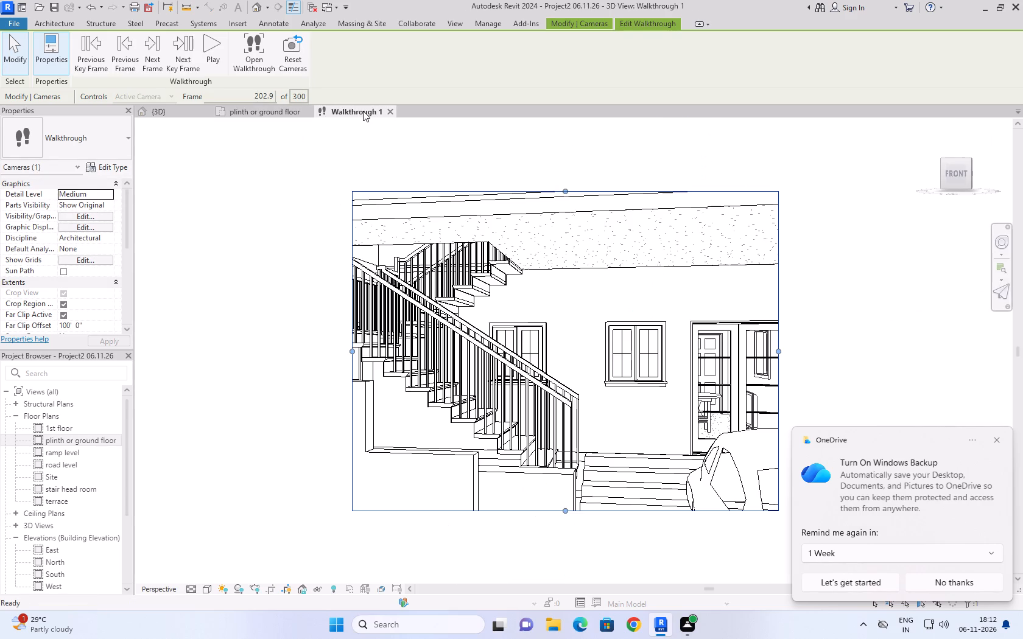
pyautogui.moveTo(621, 271); pyautogui.dragTo(635, 314, button='right')
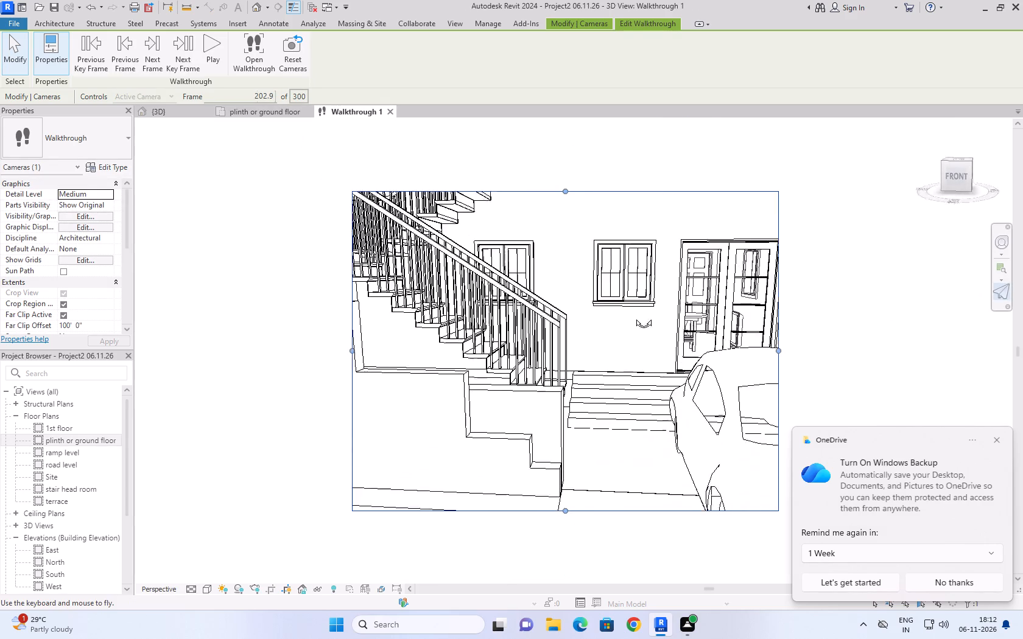
pyautogui.moveTo(635, 314); pyautogui.dragTo(617, 294, button='right')
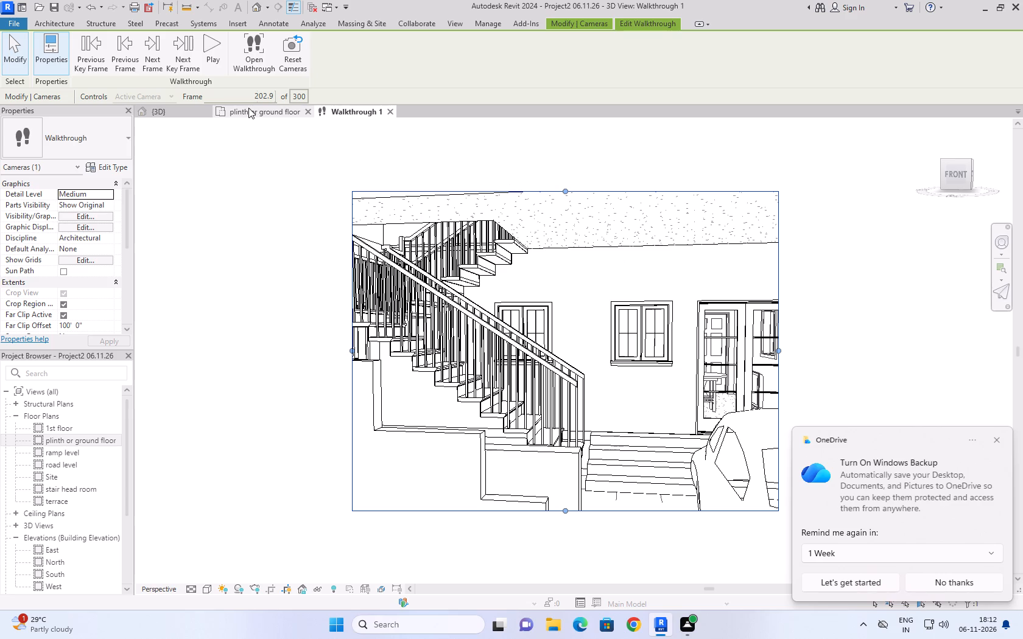
# Return to the ground floor plan and dismiss the OneDrive backup notification.
pyautogui.rightClick(248, 108)
pyautogui.click(248, 108)
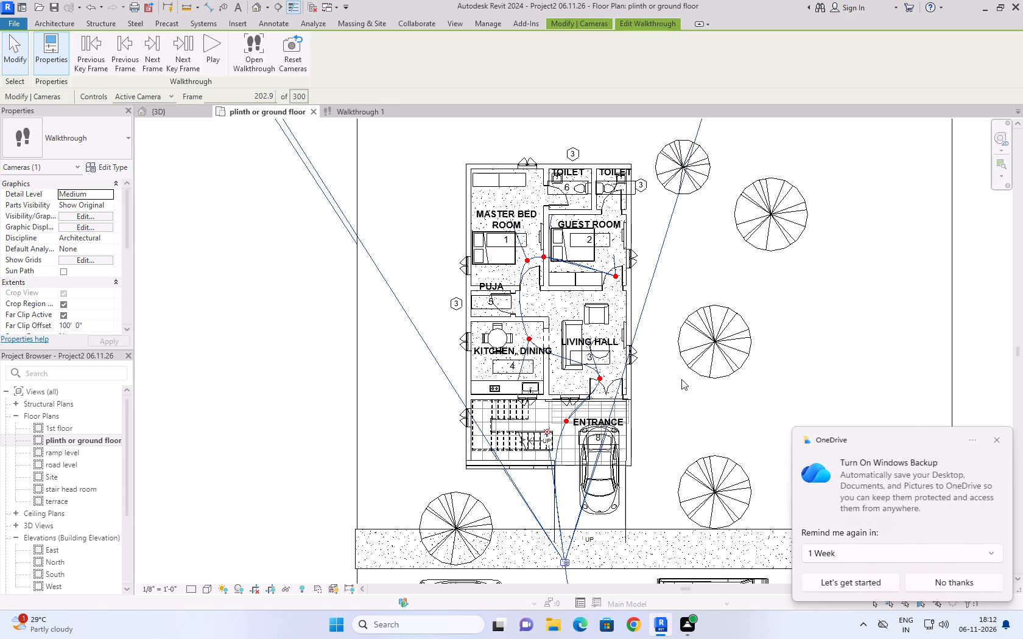
pyautogui.scroll(-3, 681, 379)
pyautogui.click(995, 442)
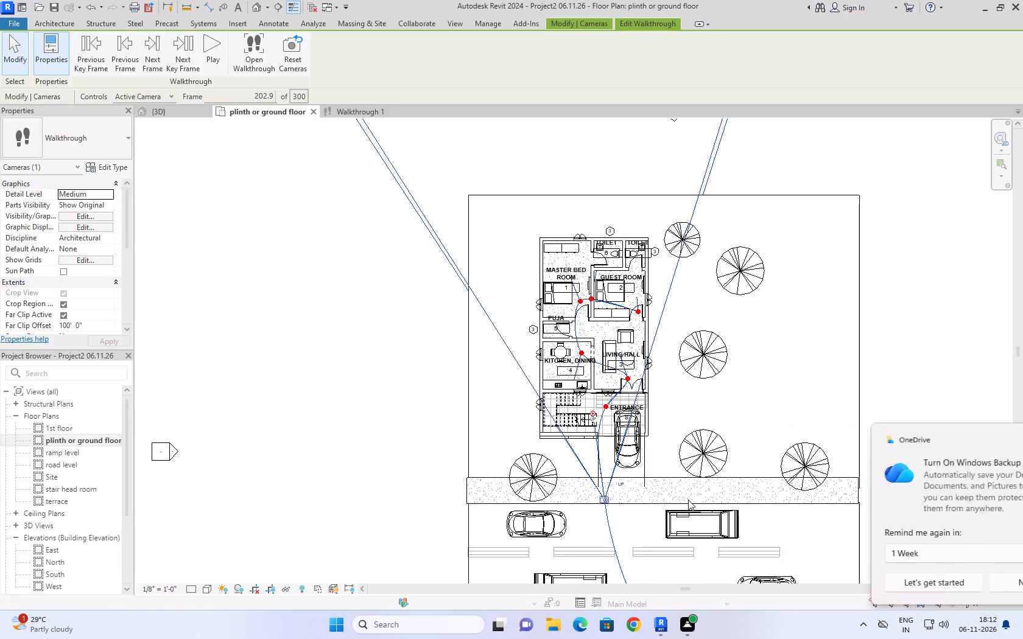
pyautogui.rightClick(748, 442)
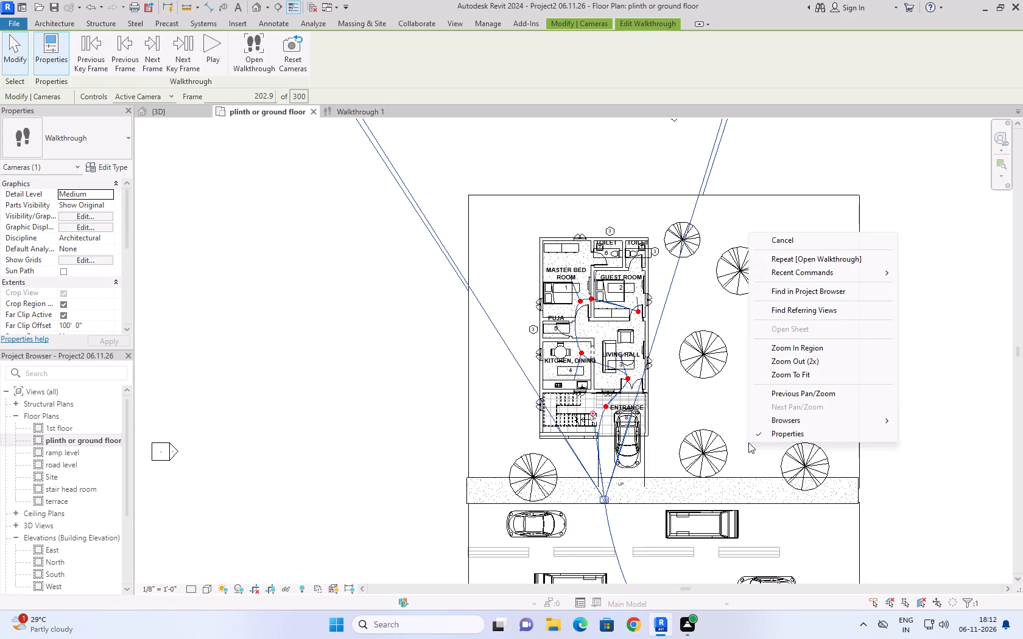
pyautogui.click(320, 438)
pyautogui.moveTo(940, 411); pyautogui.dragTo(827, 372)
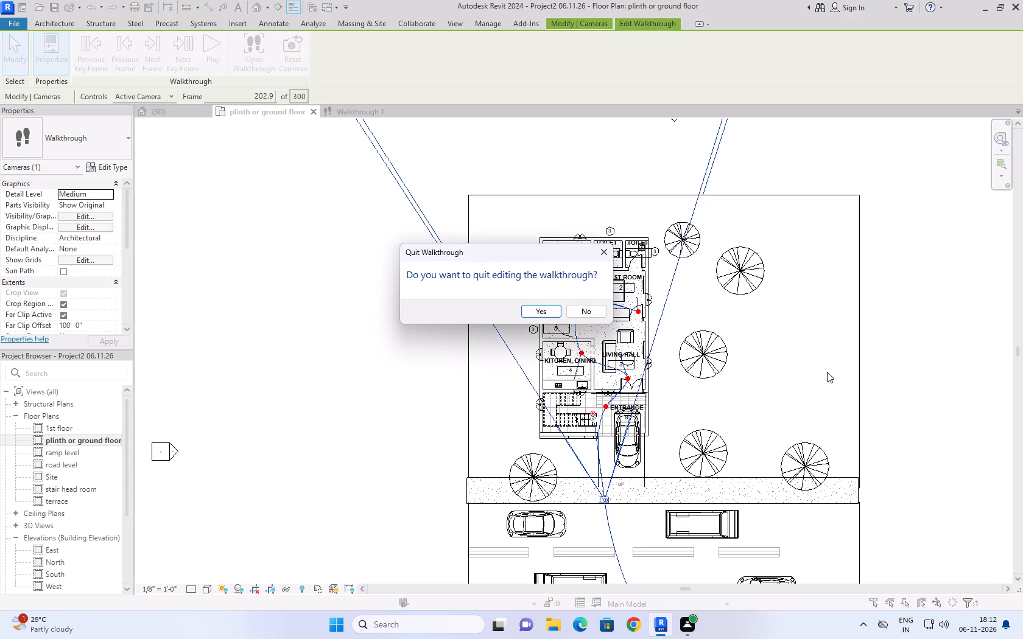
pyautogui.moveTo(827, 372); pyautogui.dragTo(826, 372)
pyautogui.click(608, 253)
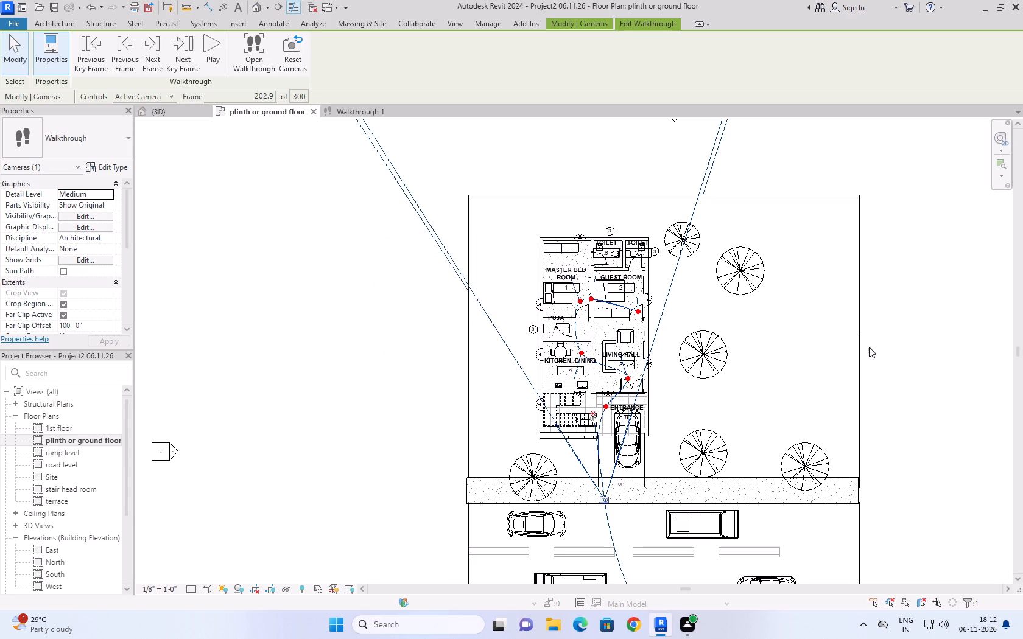
# Move the camera back to the key frame across the road and aim its view at the house's front staircase, entrance and parked van.
pyautogui.moveTo(869, 347); pyautogui.dragTo(732, 215, button='middle')
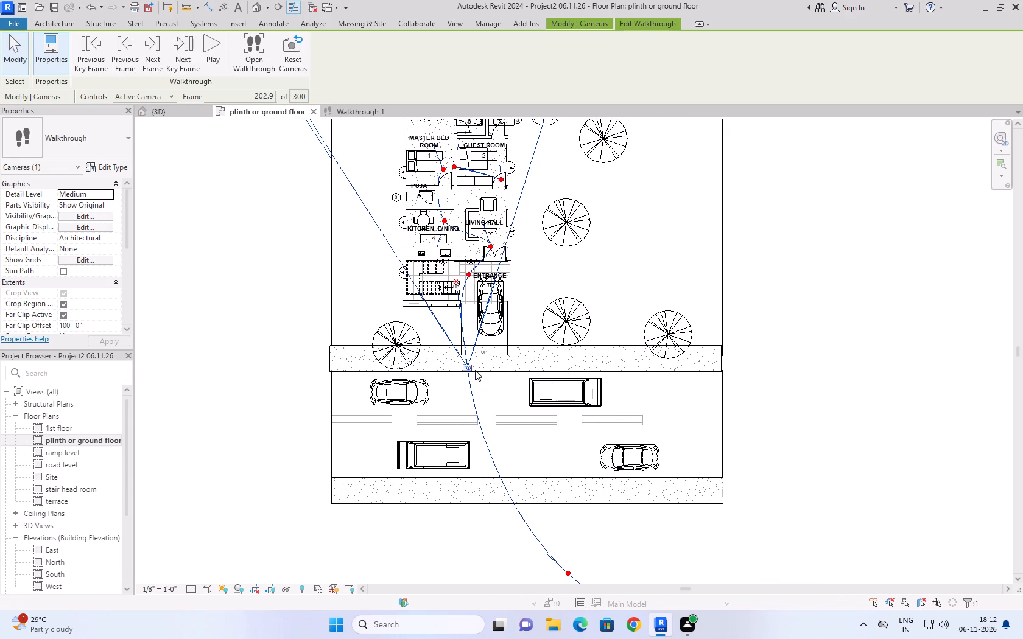
pyautogui.moveTo(469, 369); pyautogui.dragTo(572, 580)
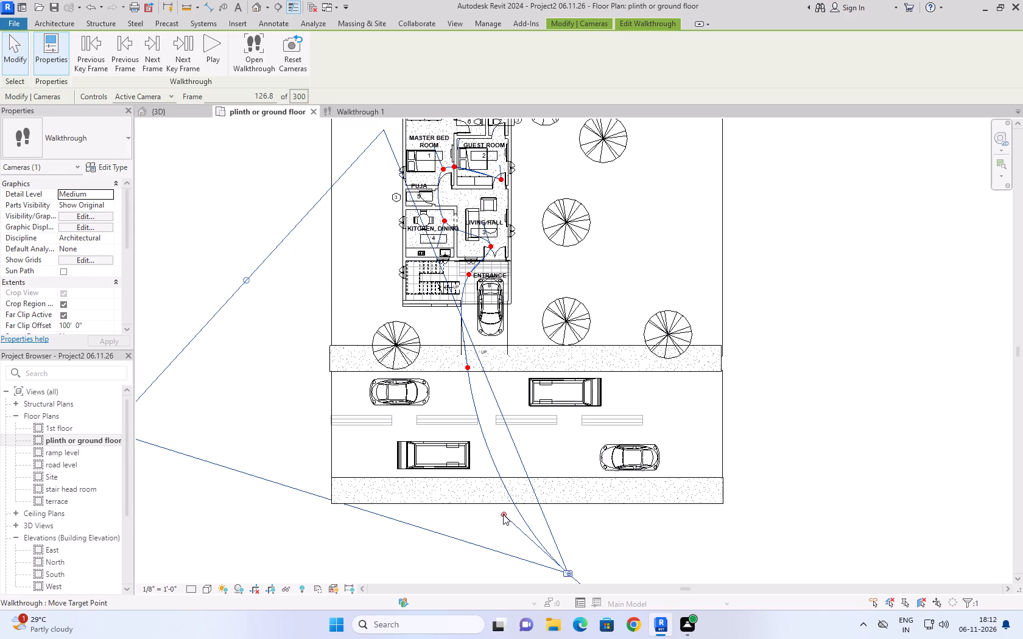
pyautogui.moveTo(503, 514); pyautogui.dragTo(546, 489)
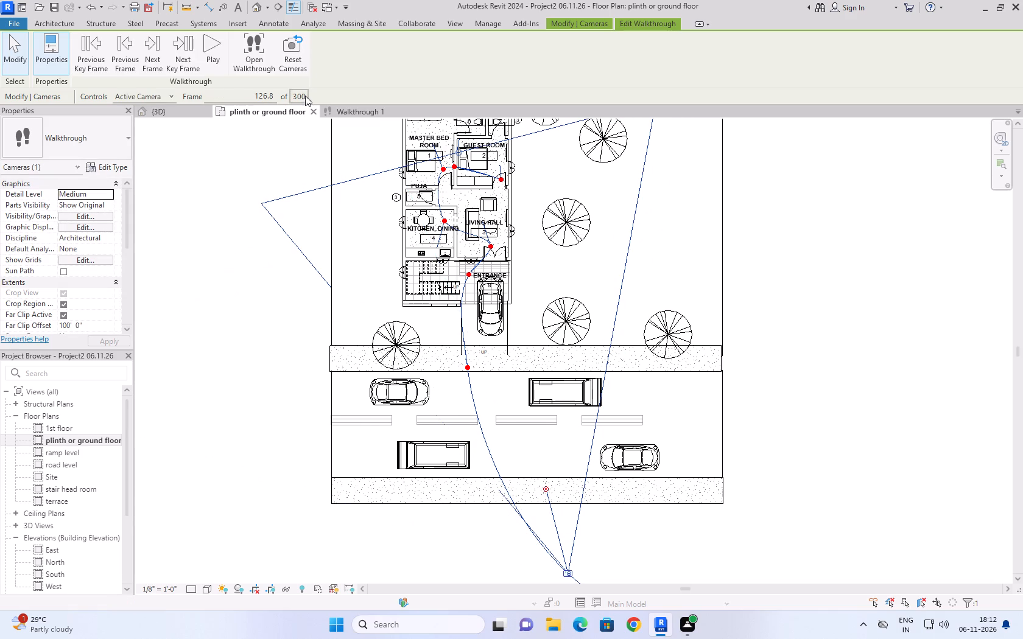
pyautogui.click(353, 110)
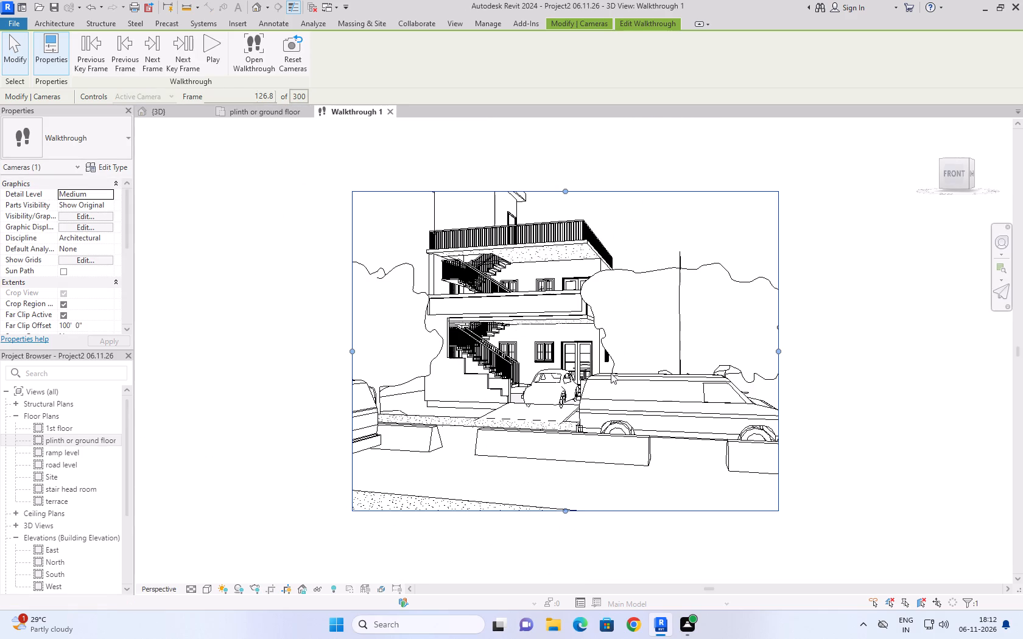
pyautogui.moveTo(625, 339); pyautogui.dragTo(662, 369, button='right')
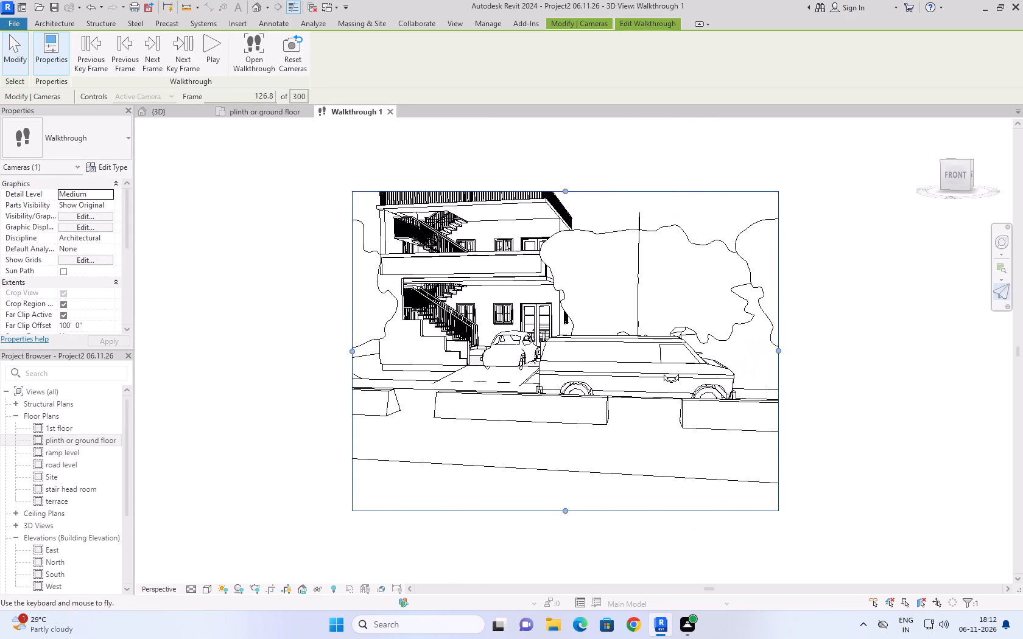
pyautogui.moveTo(662, 369); pyautogui.dragTo(648, 358, button='right')
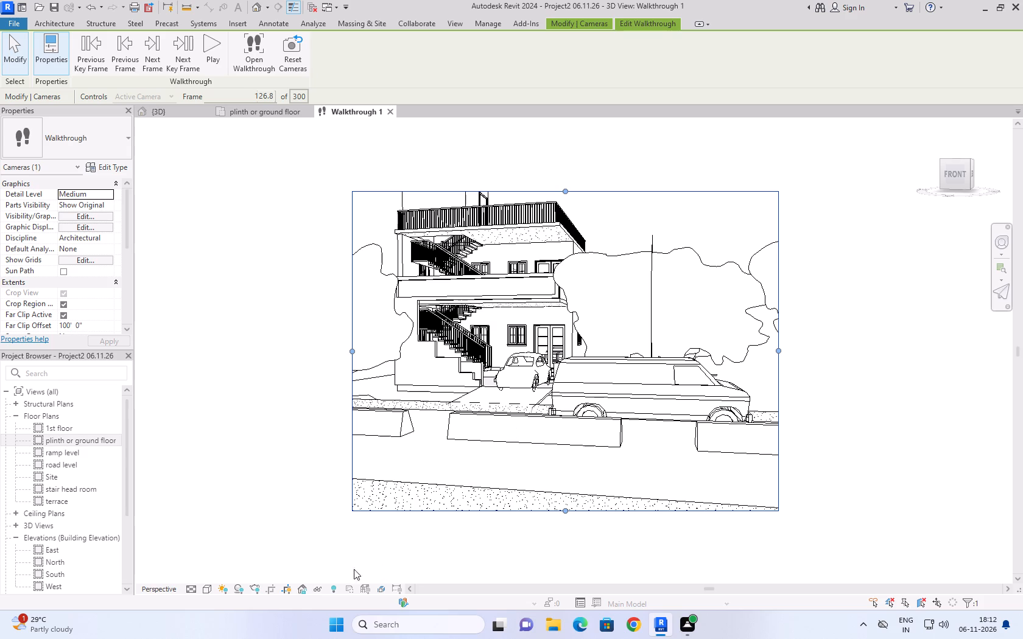
# Switch the walkthrough view to the Realistic visual style.
pyautogui.click(206, 592)
pyautogui.click(212, 579)
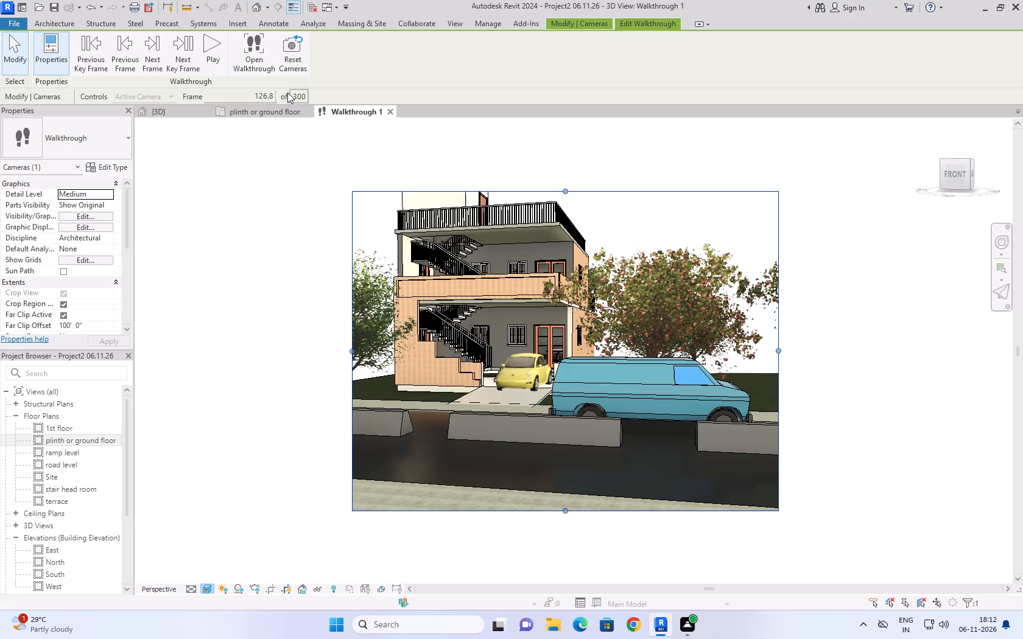
# Set the walkthrough's current frame to 1 and quit editing the walkthrough.
pyautogui.click(269, 94)
pyautogui.moveTo(272, 93); pyautogui.dragTo(237, 98)
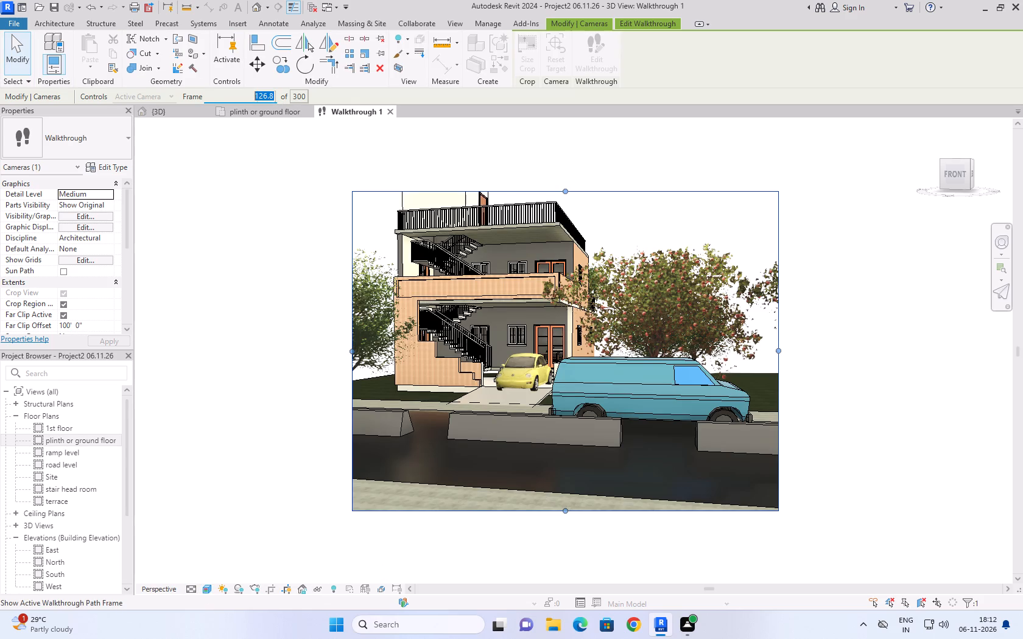
pyautogui.press('1')
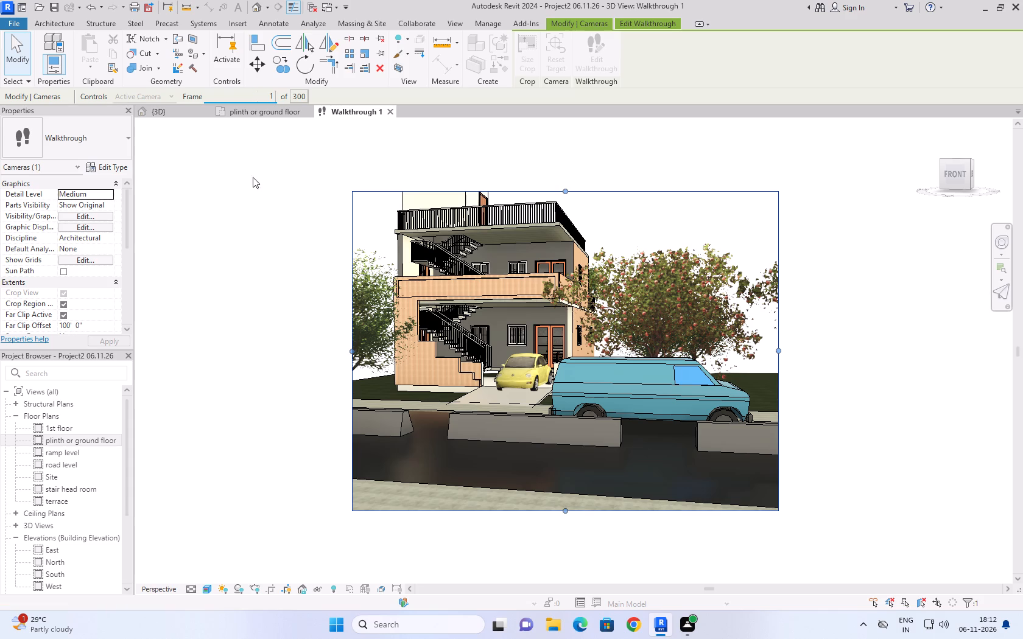
pyautogui.click(256, 206)
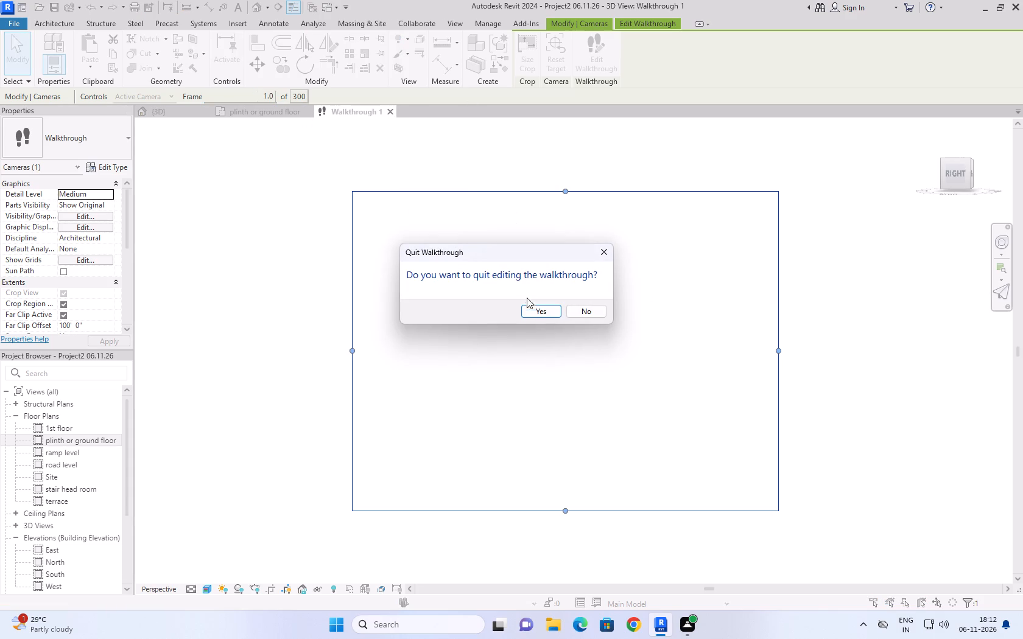
pyautogui.click(533, 317)
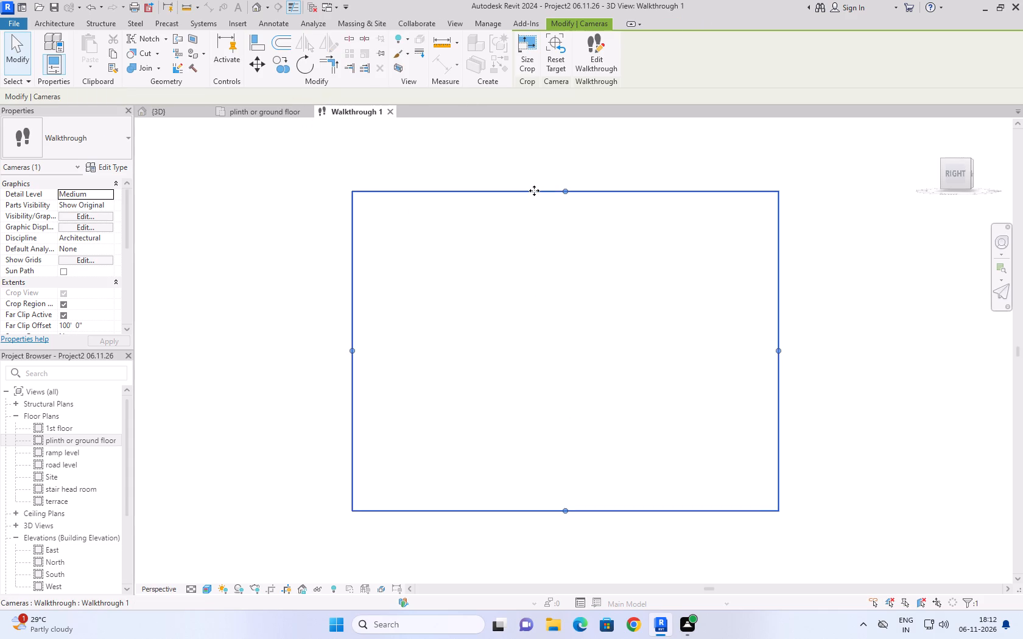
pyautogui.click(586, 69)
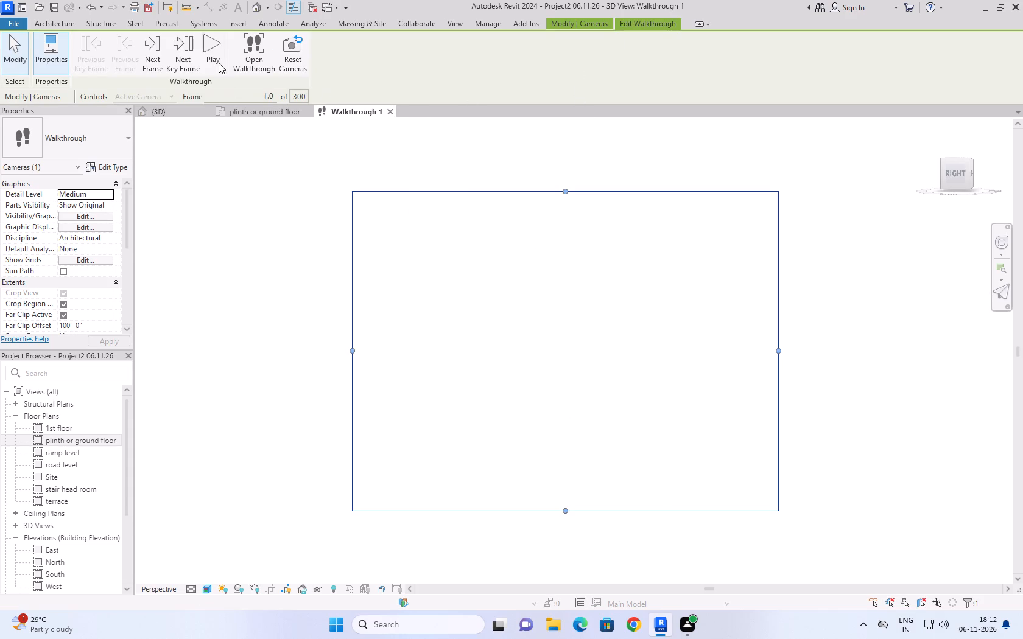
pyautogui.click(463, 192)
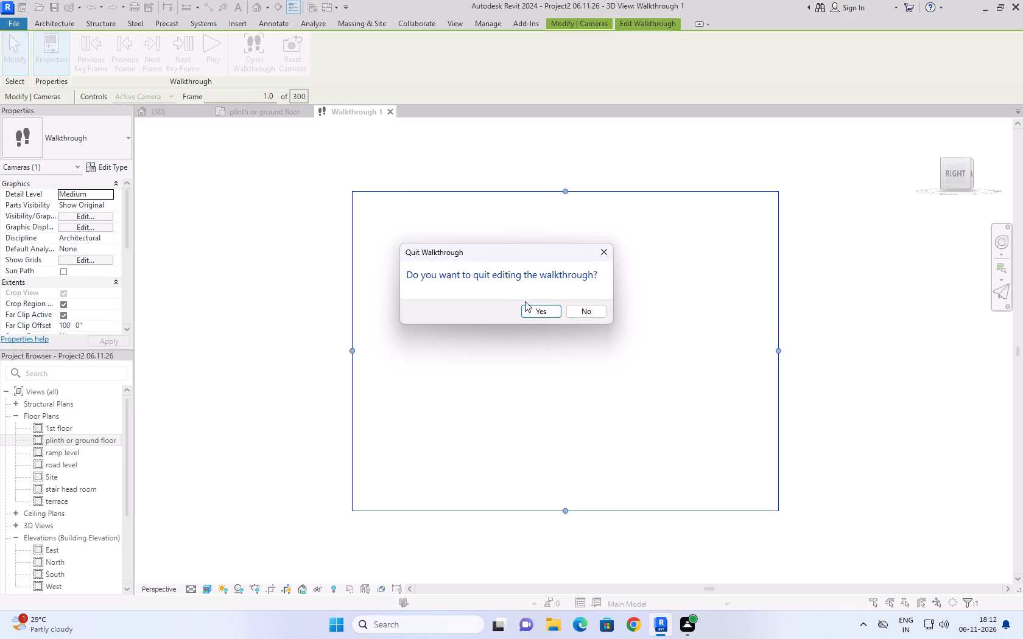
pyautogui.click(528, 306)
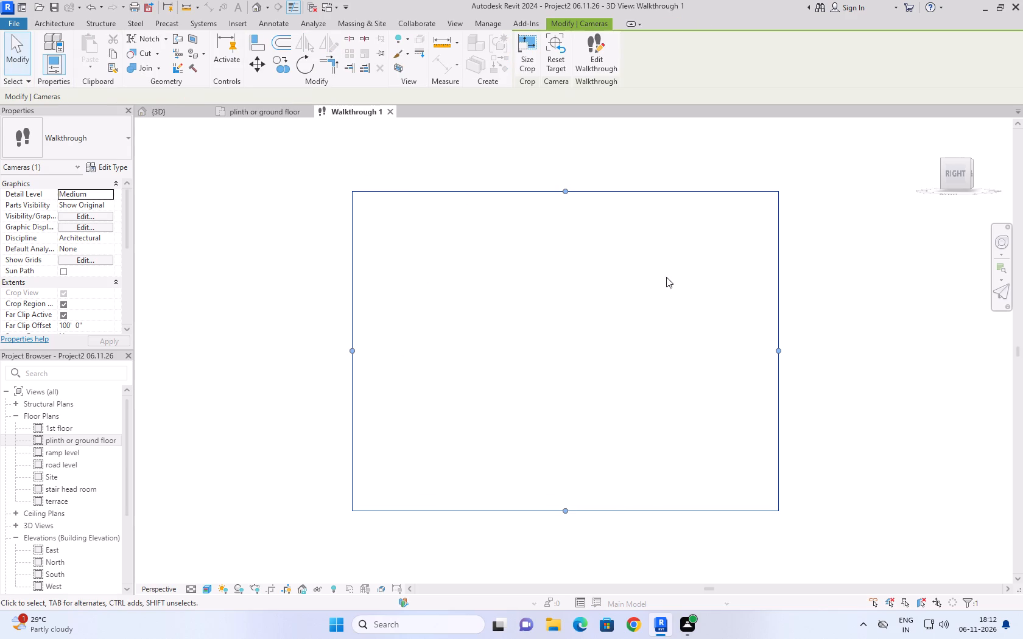
# Reopen the walkthrough for editing and turn the starting key frame's camera target in plan toward the road and the plot's trees.
pyautogui.click(585, 61)
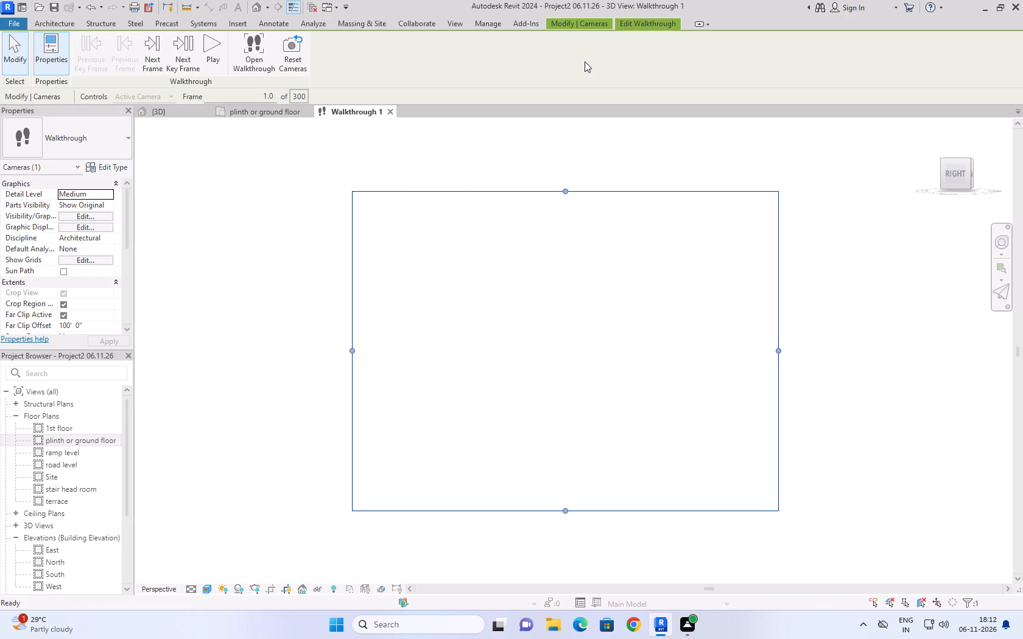
pyautogui.click(255, 105)
pyautogui.click(256, 108)
pyautogui.scroll(-4, 379, 196)
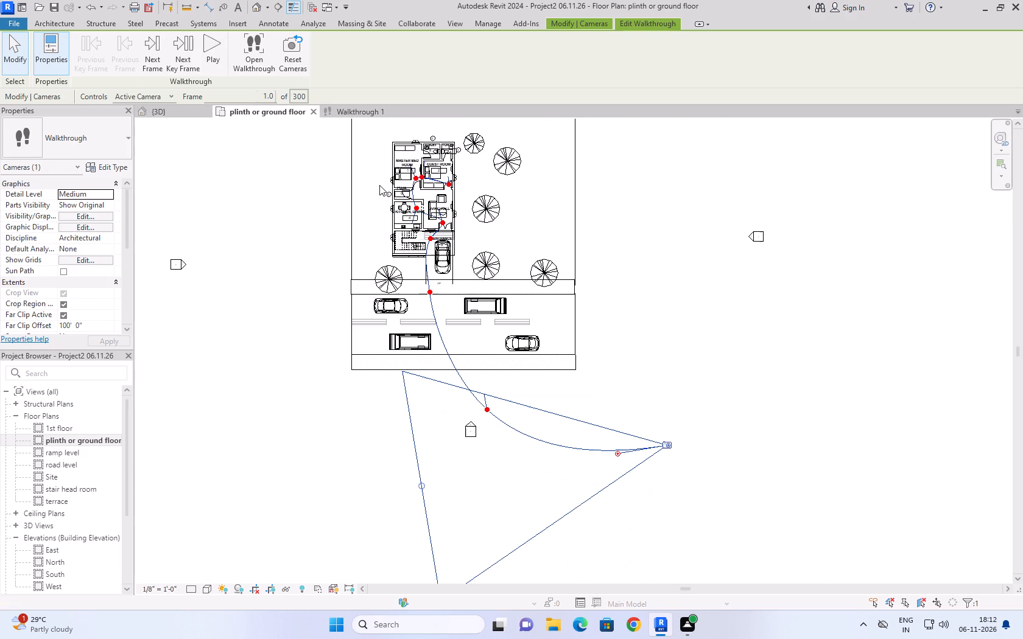
pyautogui.moveTo(616, 455); pyautogui.dragTo(616, 450)
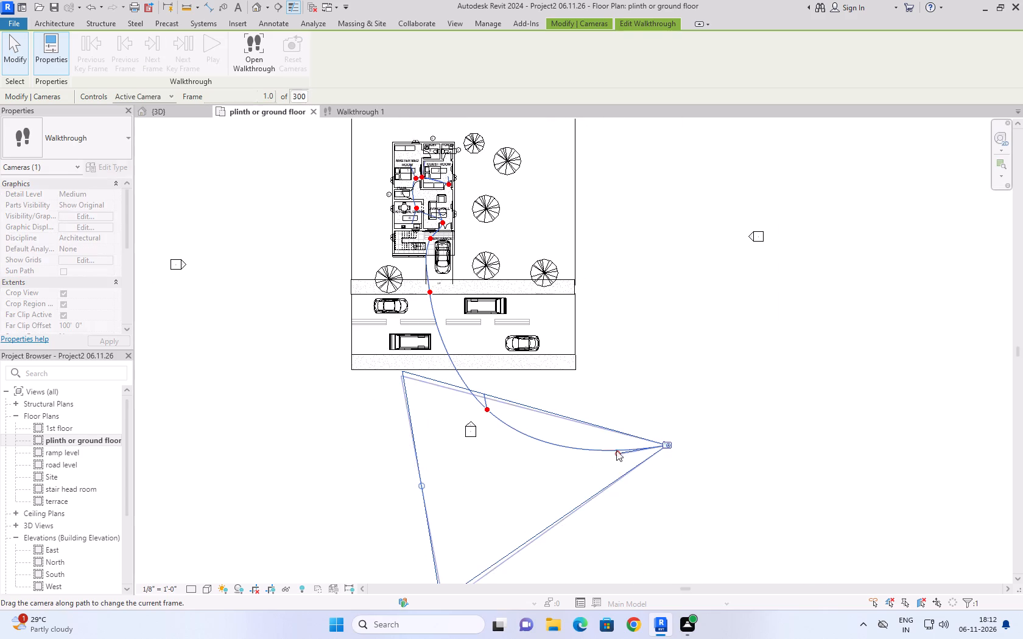
pyautogui.moveTo(616, 450); pyautogui.dragTo(620, 398)
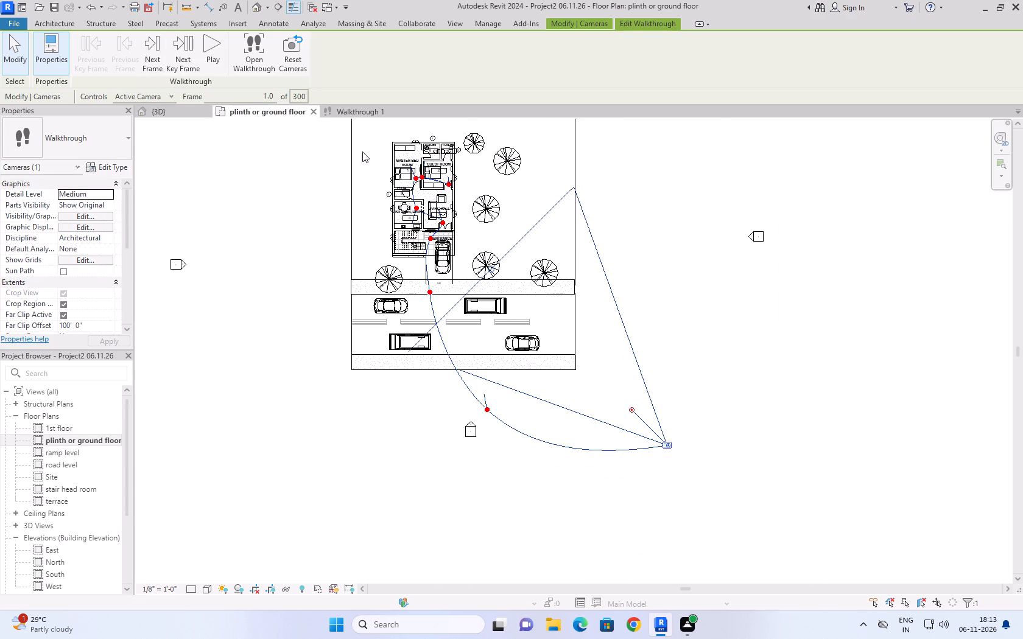
pyautogui.click(343, 117)
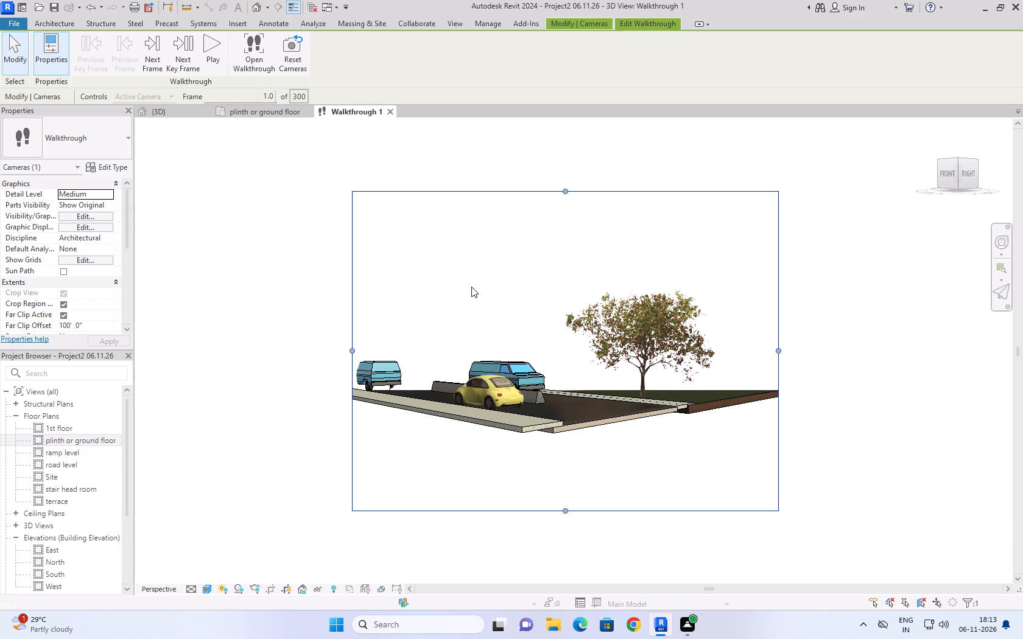
# Play the walkthrough from frame 1.
pyautogui.click(212, 49)
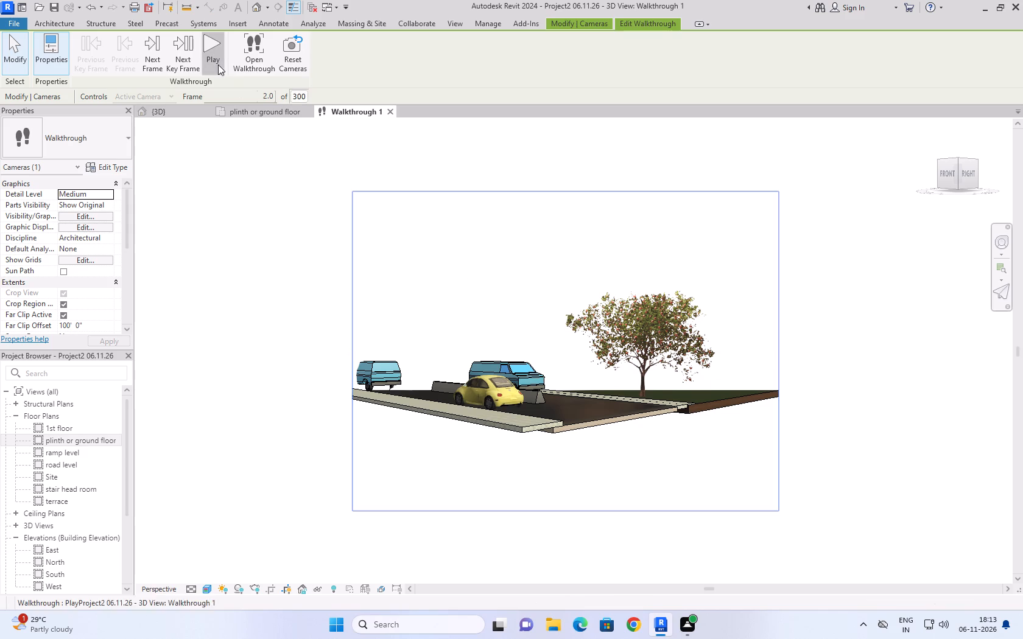
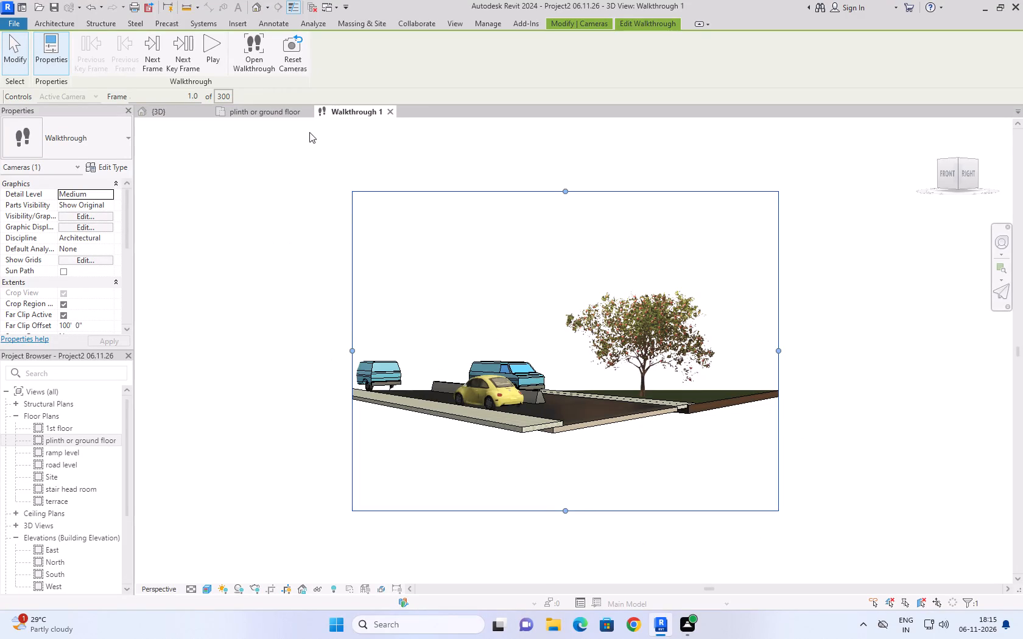
# Close the Walkthrough 1 view and return to the plinth or ground floor plan.
pyautogui.click(387, 110)
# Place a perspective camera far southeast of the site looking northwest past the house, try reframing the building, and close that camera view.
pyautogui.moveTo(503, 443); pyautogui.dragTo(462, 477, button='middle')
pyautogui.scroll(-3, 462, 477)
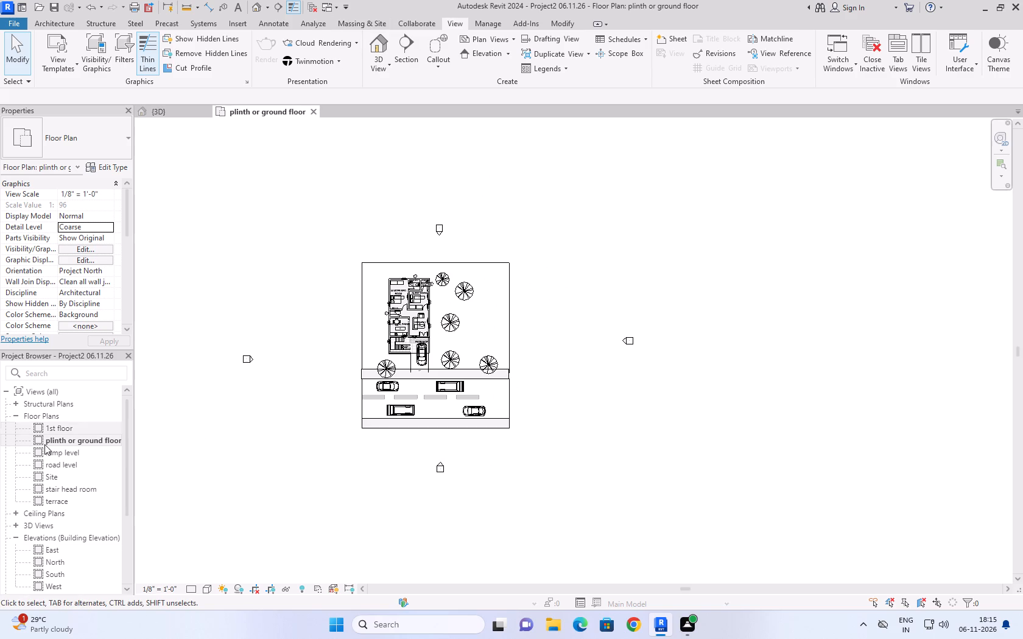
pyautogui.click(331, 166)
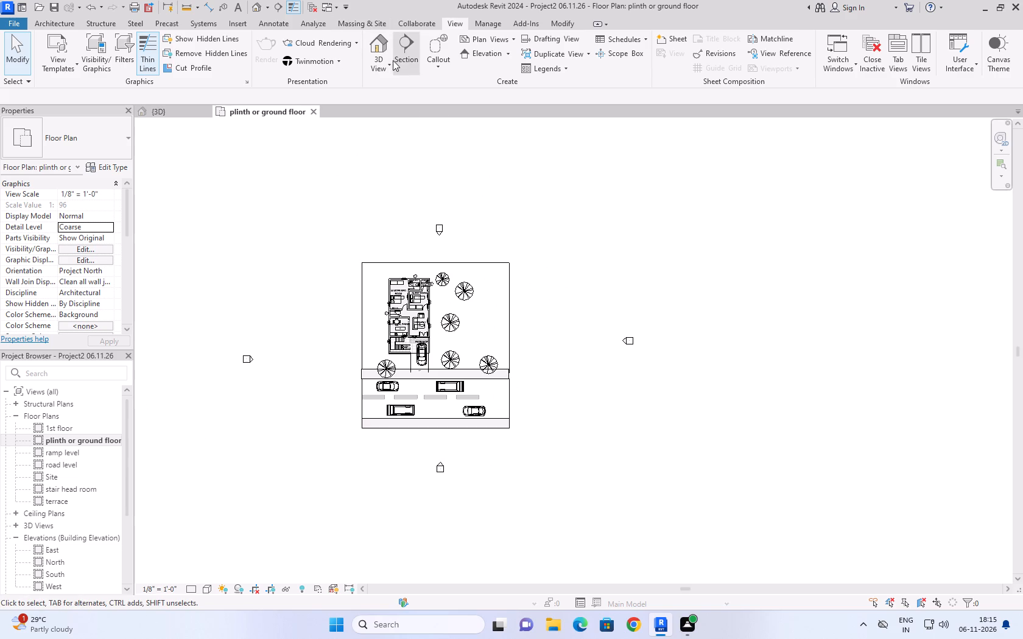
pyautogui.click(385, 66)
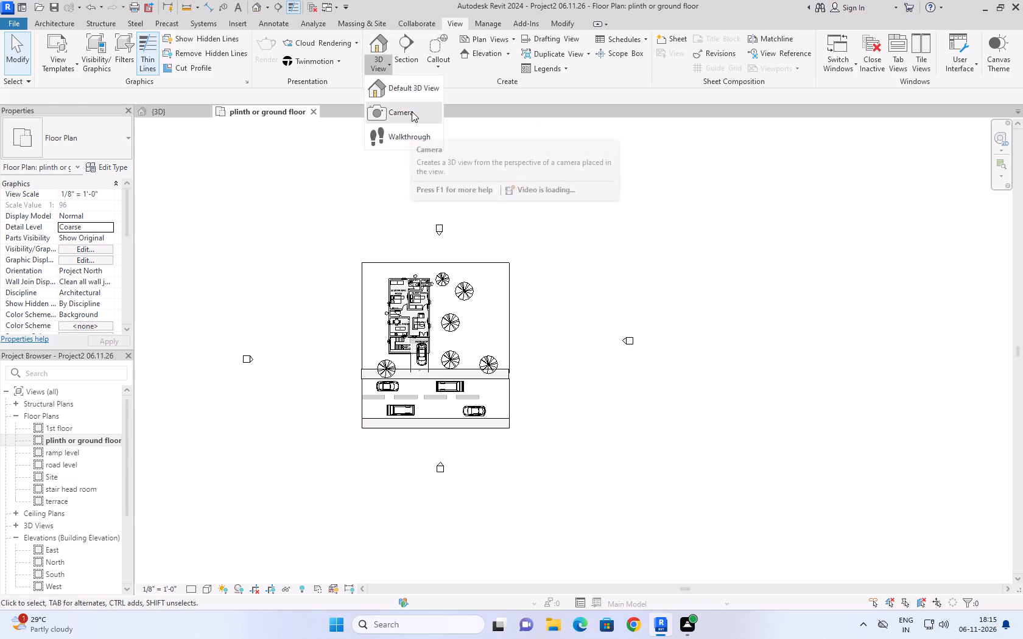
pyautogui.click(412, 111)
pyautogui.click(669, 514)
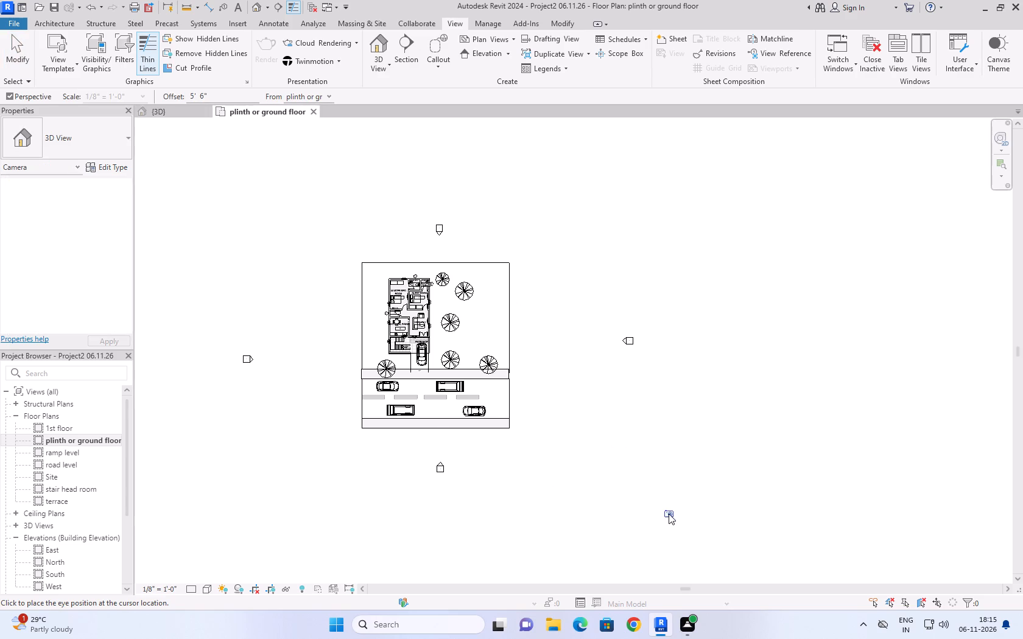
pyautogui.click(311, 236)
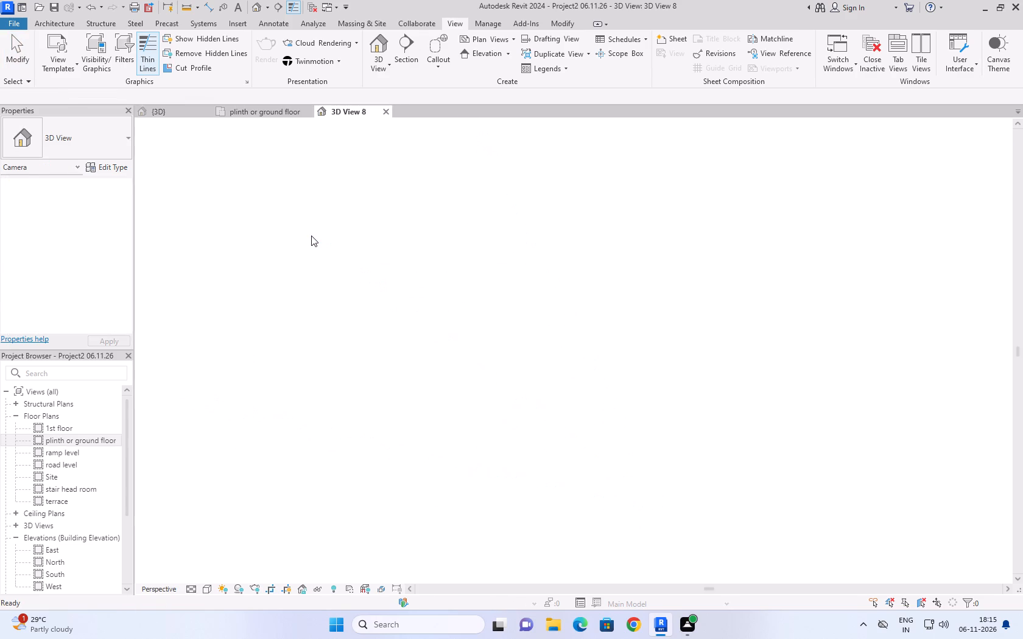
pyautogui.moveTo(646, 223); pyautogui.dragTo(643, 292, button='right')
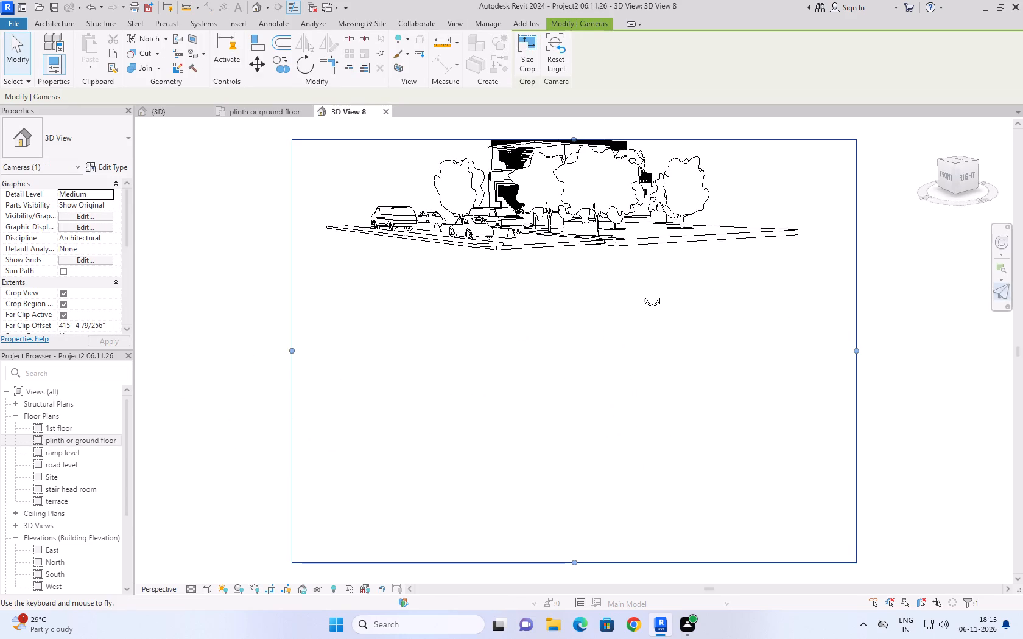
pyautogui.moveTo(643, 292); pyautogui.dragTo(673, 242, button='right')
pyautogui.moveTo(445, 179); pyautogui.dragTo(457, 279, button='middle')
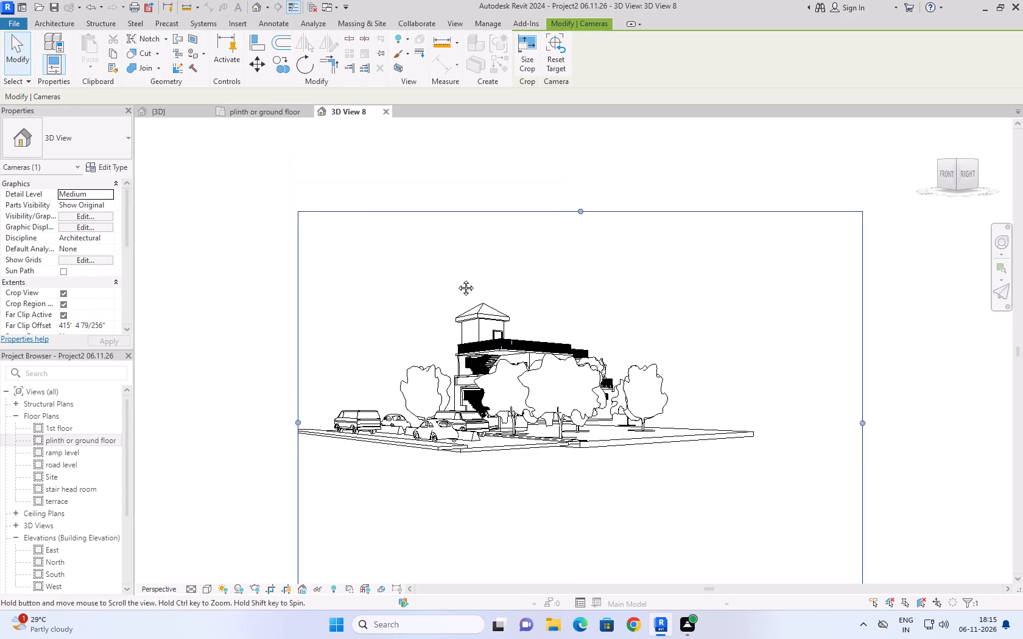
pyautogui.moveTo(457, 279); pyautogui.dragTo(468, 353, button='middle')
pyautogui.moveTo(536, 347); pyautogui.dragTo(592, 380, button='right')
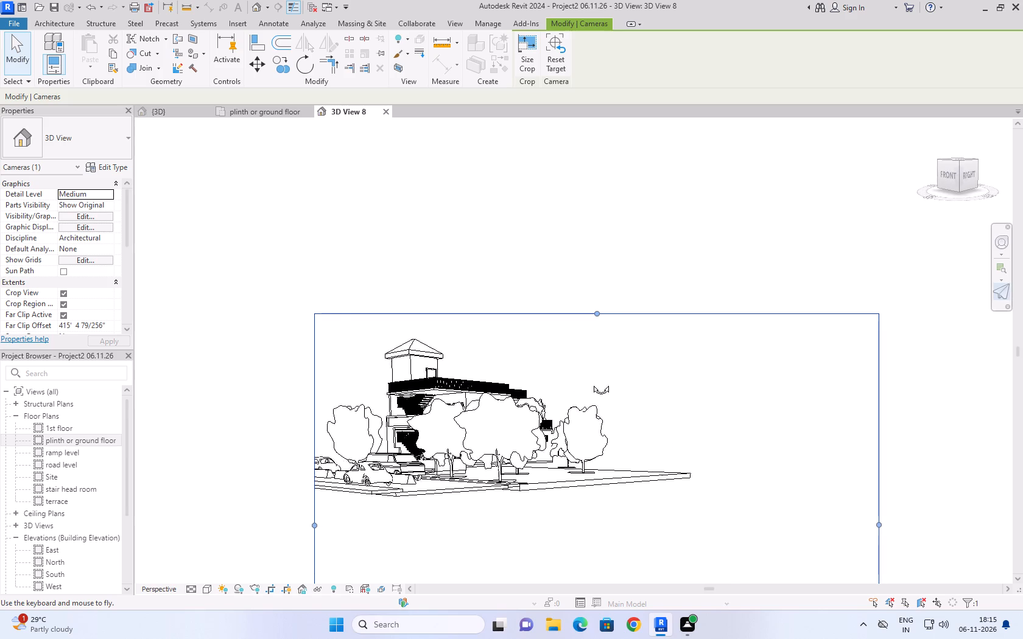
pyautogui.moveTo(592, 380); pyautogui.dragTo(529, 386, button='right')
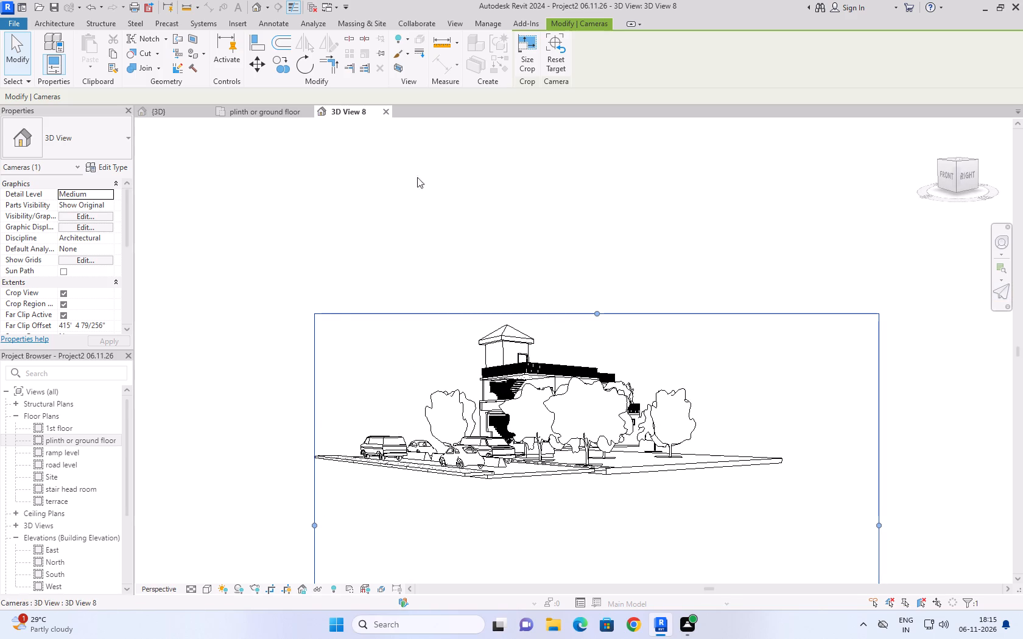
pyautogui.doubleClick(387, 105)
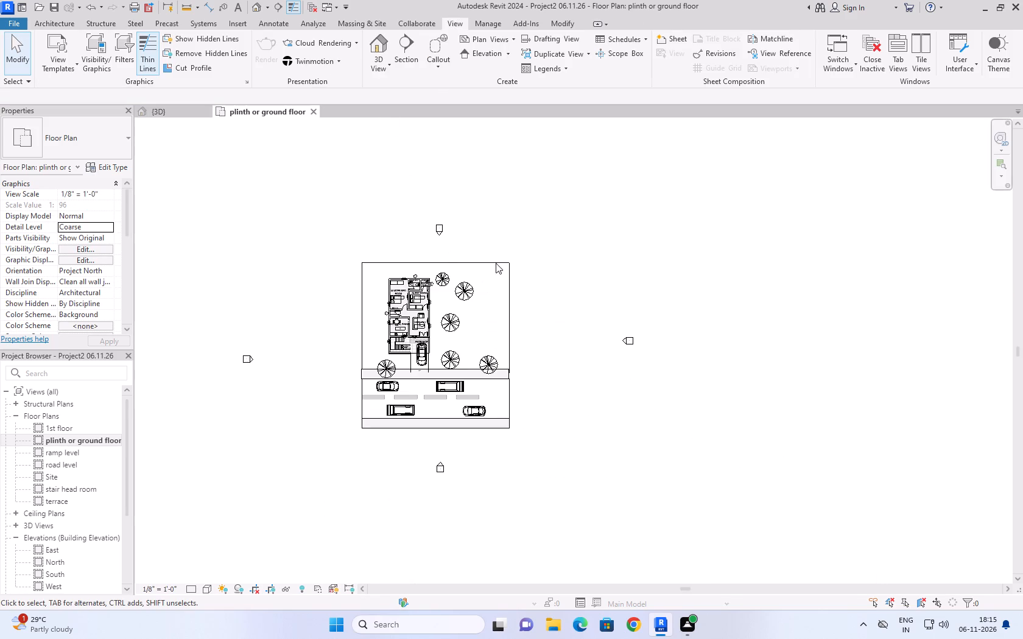
# Place a perspective camera just beyond the site's southeast corner, targeting its northwest corner, and turn the view to frame the house and road.
pyautogui.click(392, 65)
pyautogui.click(390, 111)
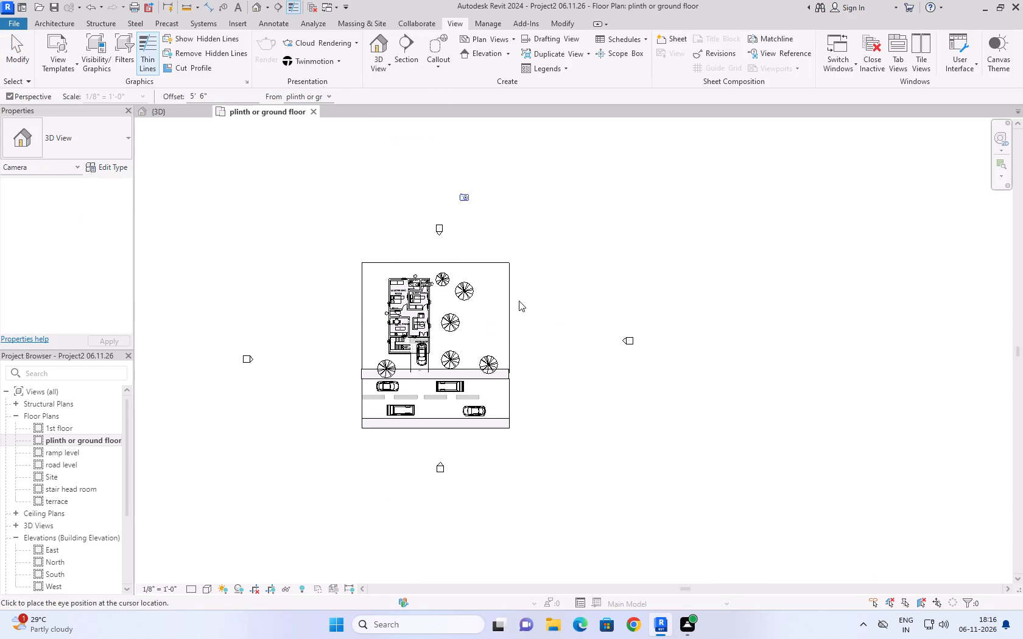
pyautogui.click(540, 494)
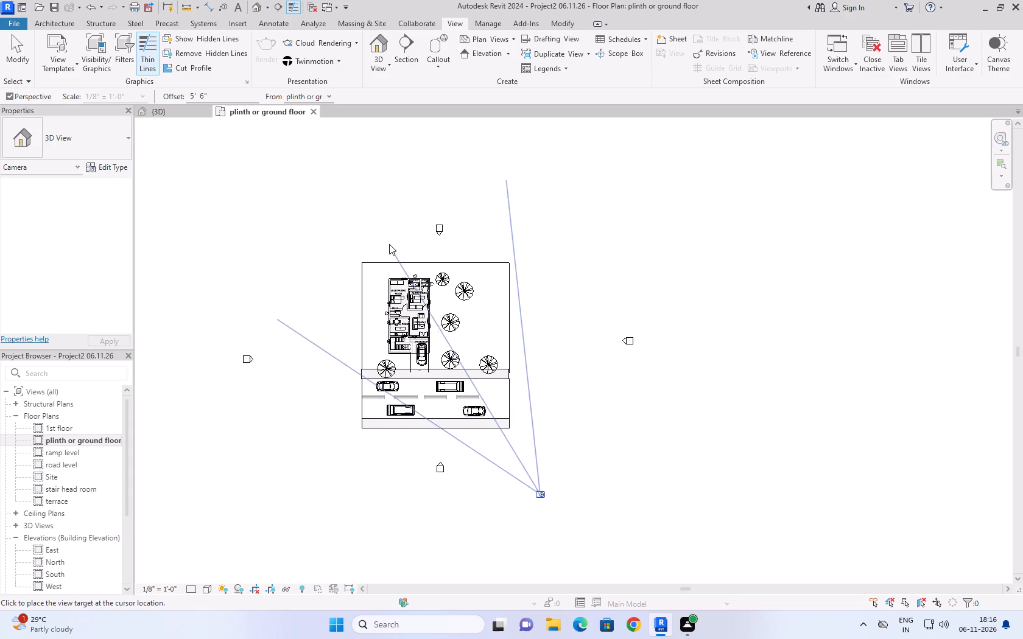
pyautogui.click(356, 264)
pyautogui.moveTo(681, 217); pyautogui.dragTo(681, 231, button='right')
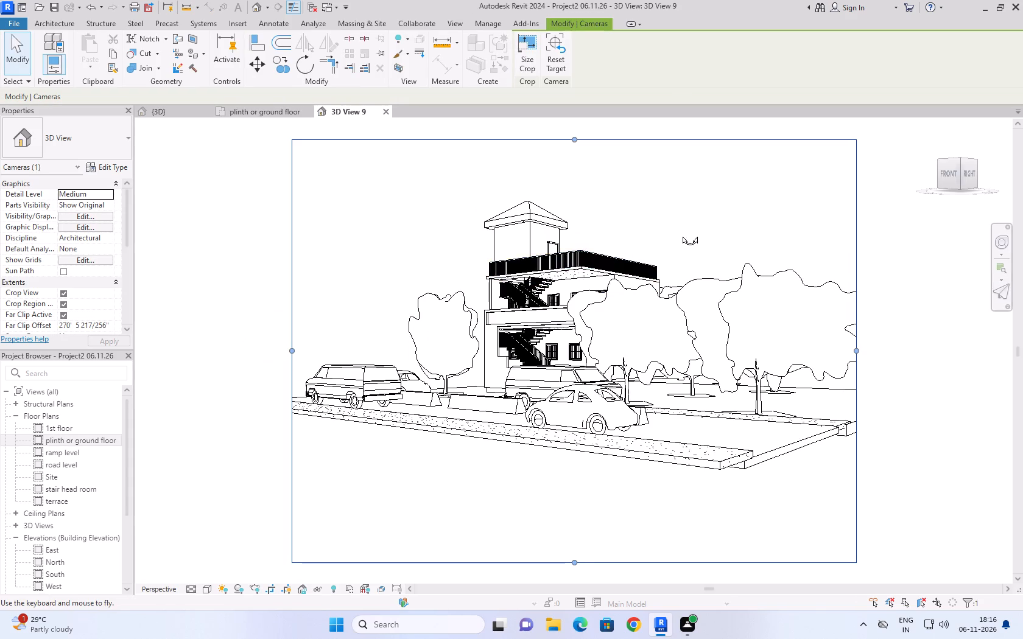
pyautogui.moveTo(681, 231); pyautogui.dragTo(695, 225, button='right')
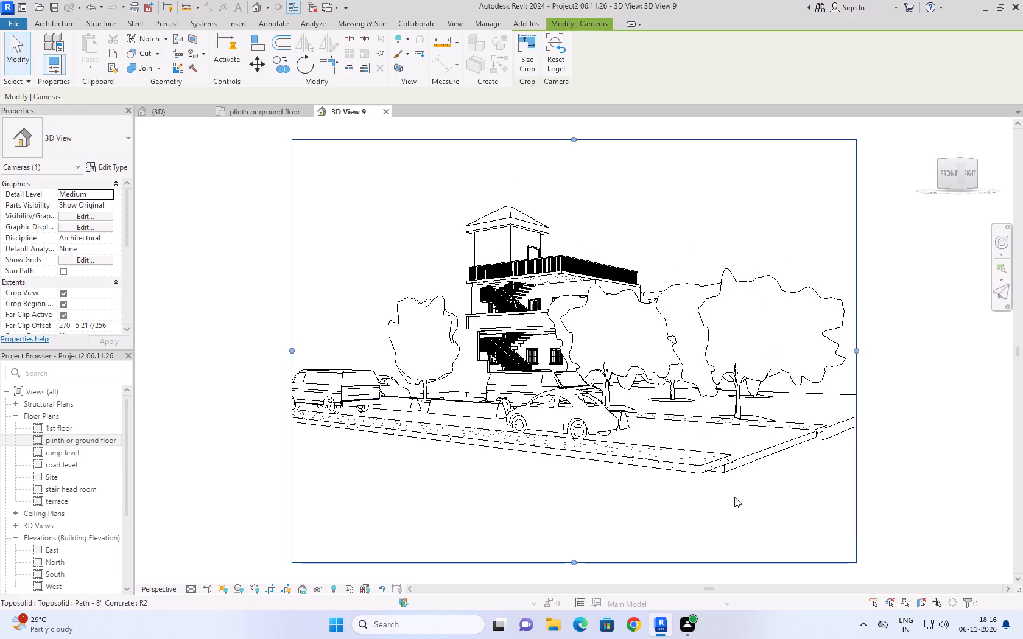
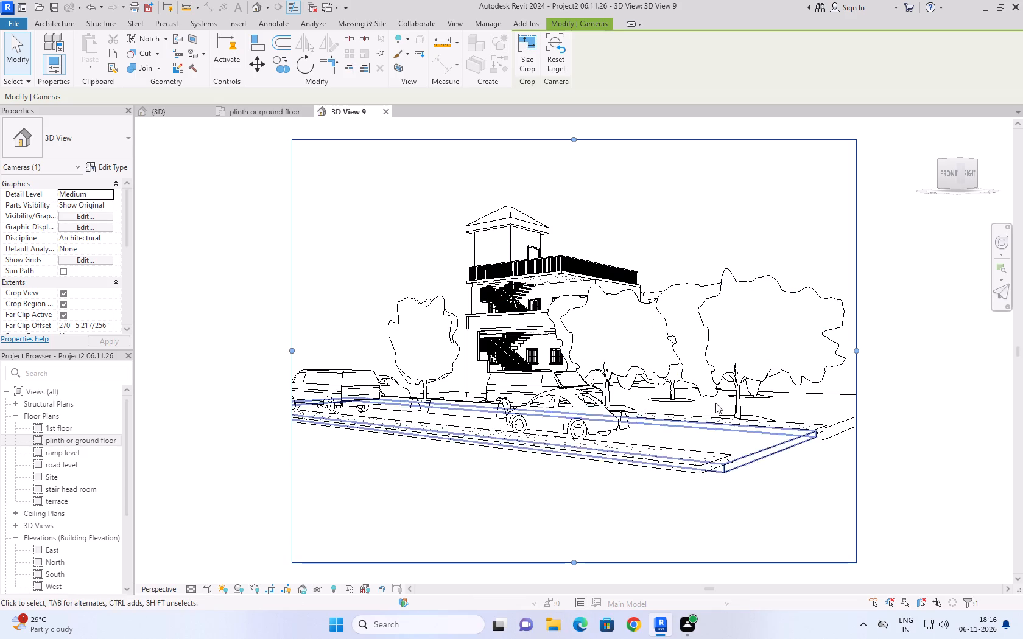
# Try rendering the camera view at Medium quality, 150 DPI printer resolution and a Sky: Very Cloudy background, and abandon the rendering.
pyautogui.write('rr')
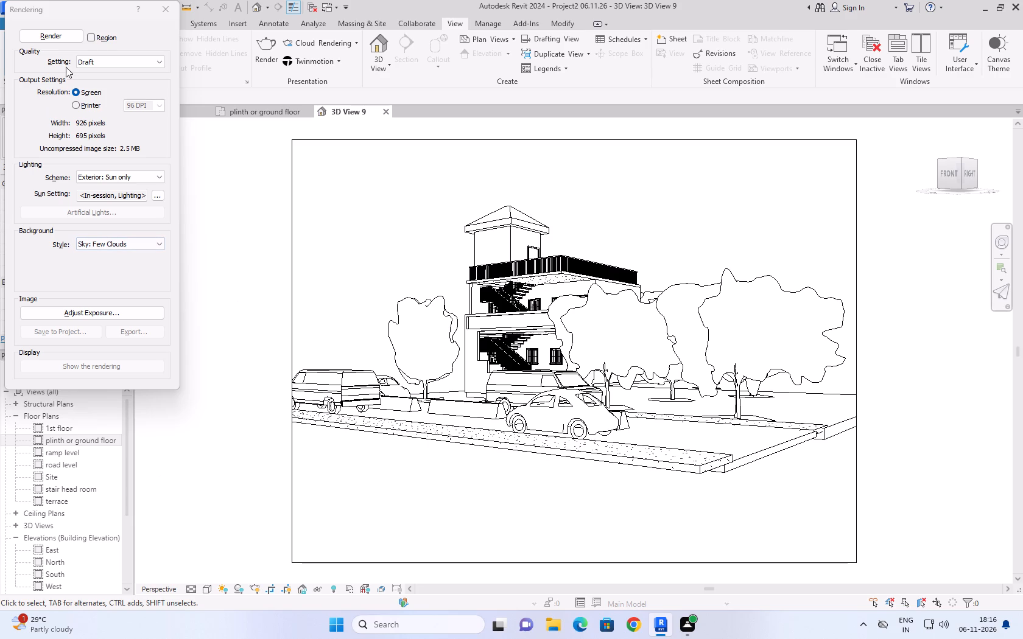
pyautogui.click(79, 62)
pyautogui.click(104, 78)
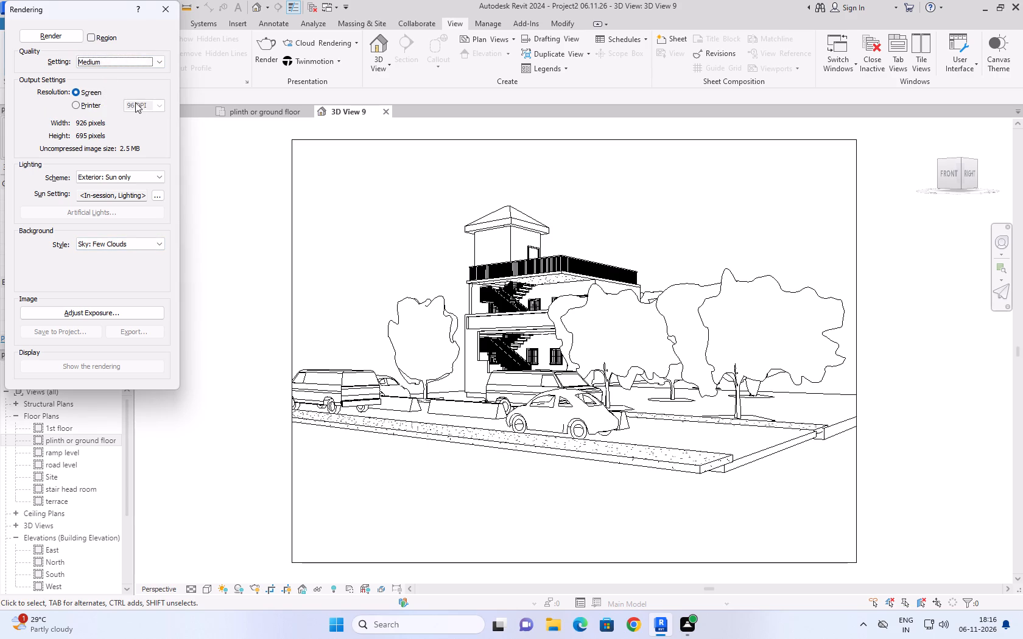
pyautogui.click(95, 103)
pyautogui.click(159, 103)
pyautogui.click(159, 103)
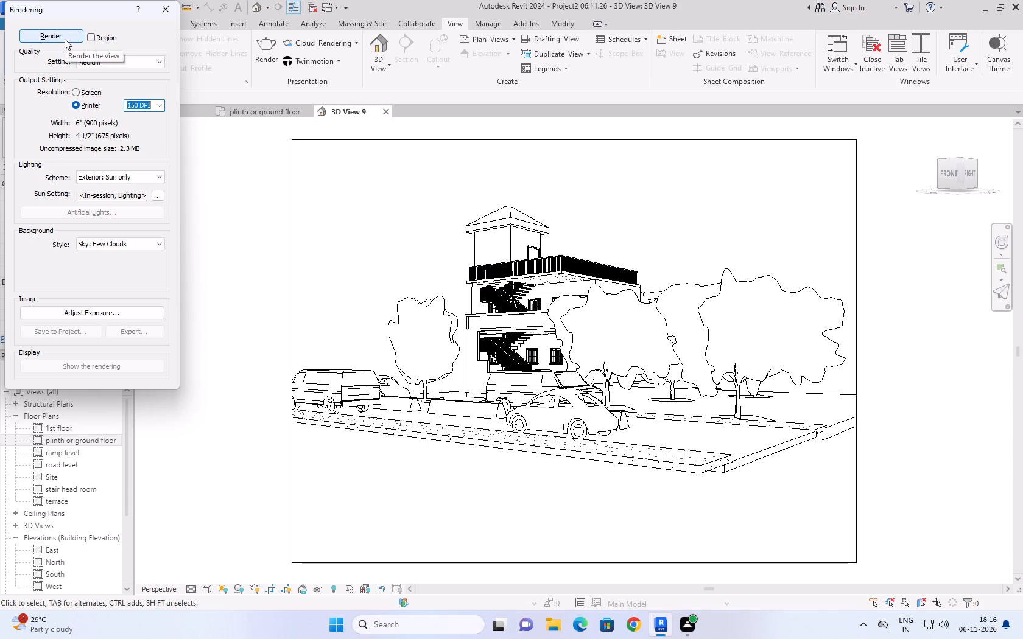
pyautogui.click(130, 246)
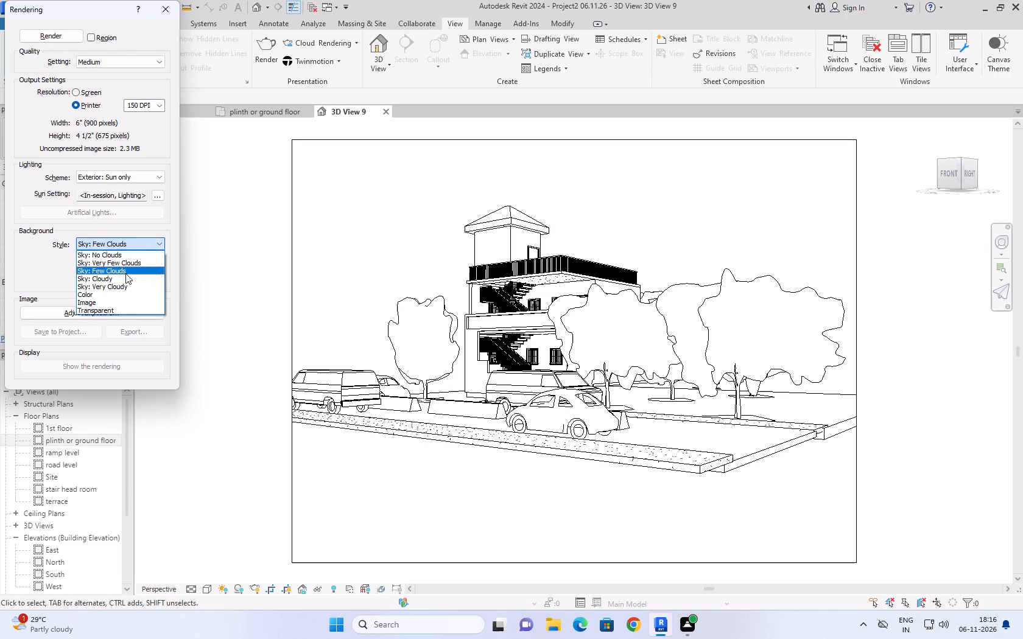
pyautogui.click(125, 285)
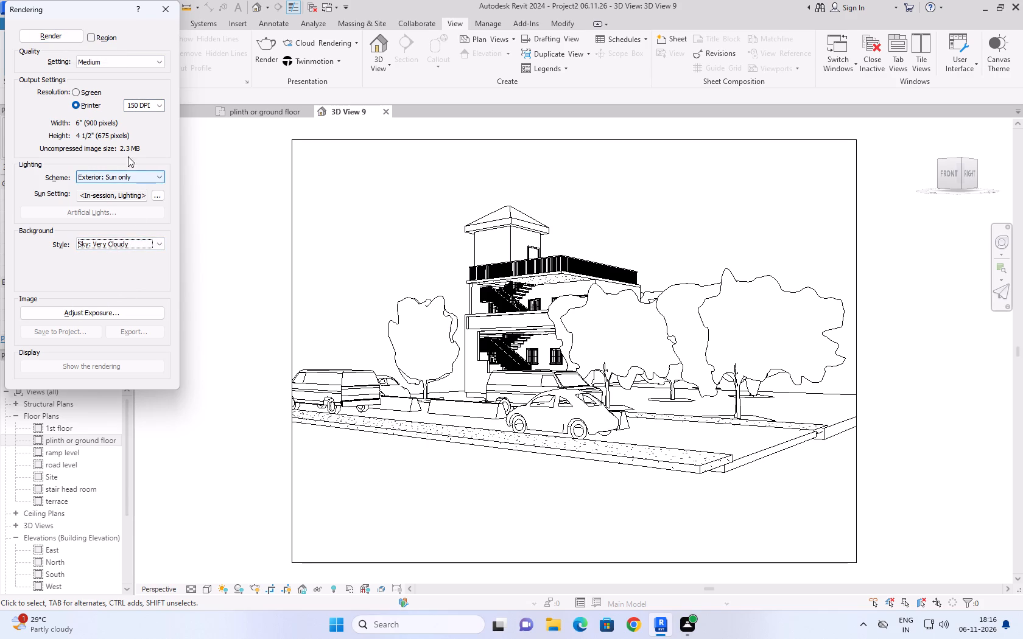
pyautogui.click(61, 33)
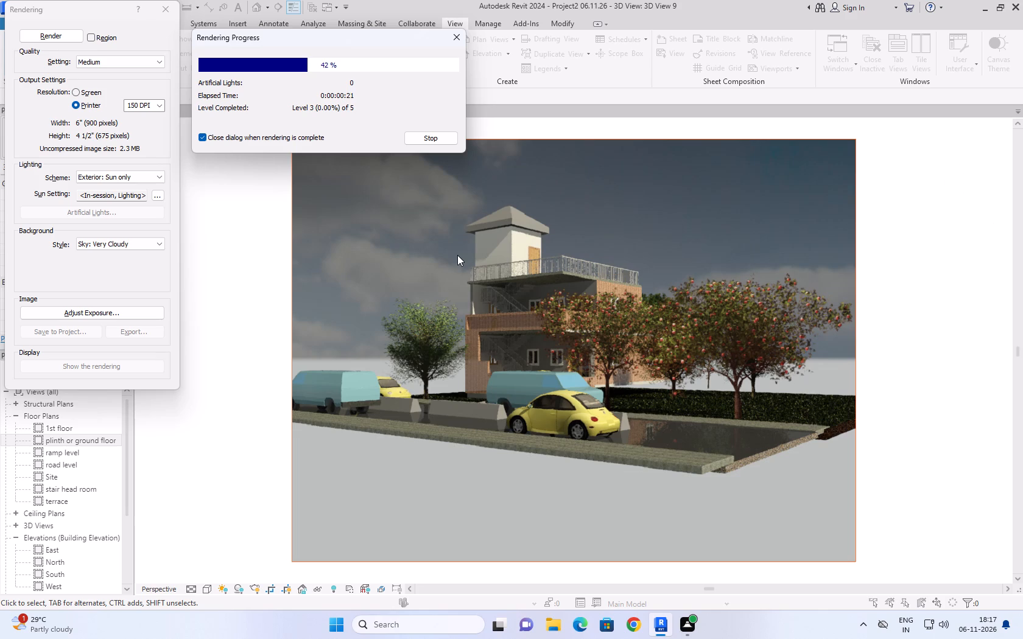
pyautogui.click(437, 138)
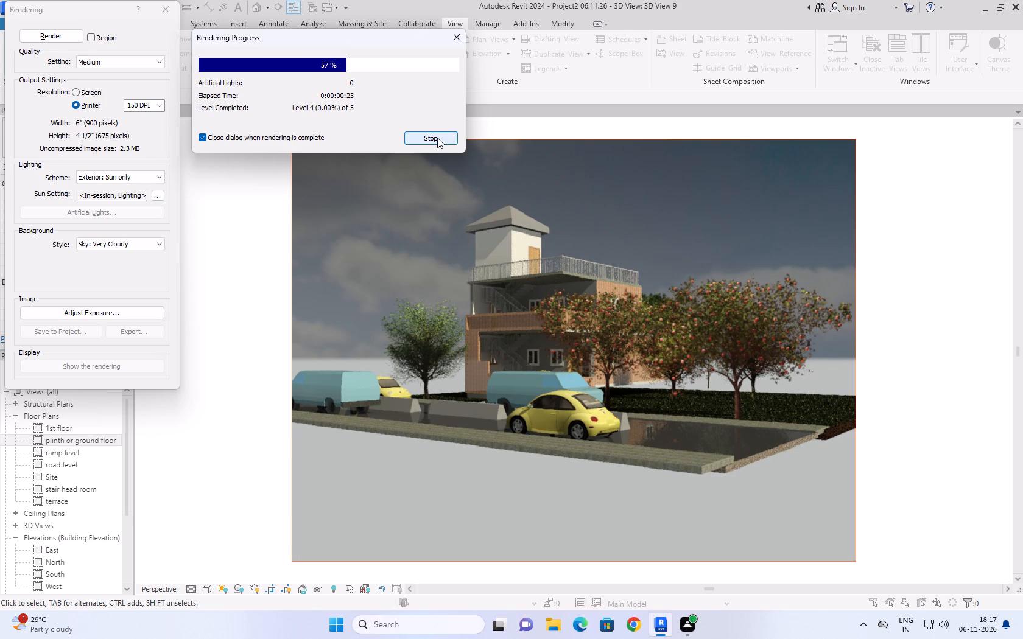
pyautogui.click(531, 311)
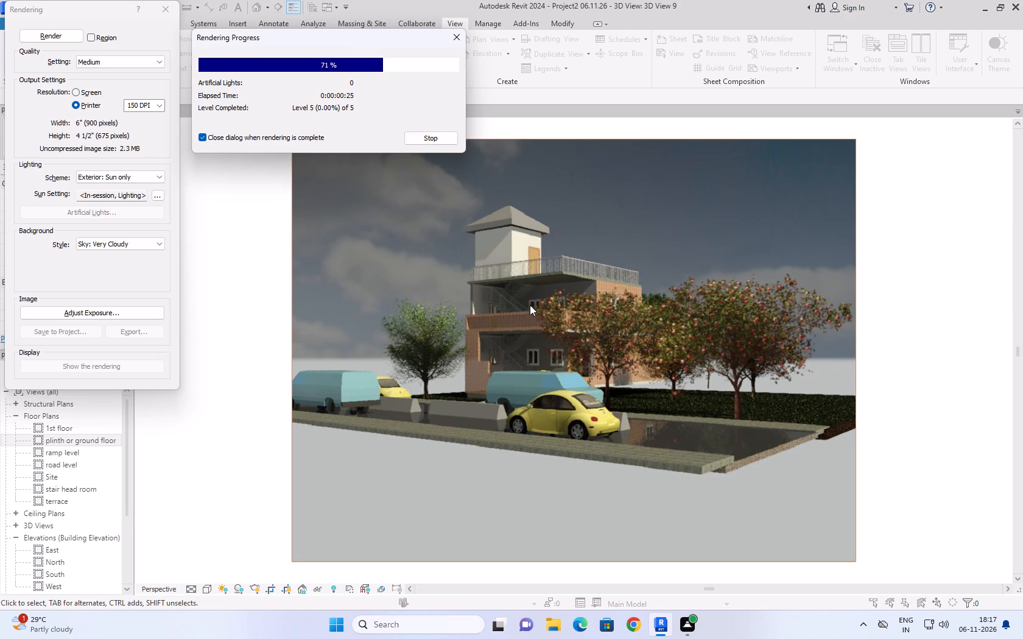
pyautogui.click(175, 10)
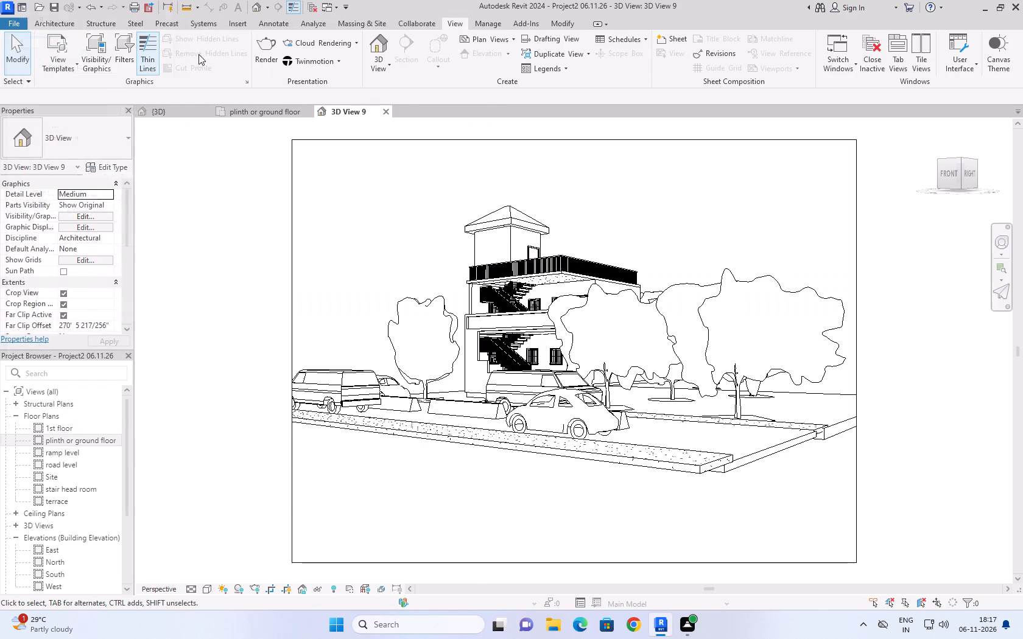
# Close 3D View 9 and place a perspective camera with an 8' offset well southeast of the site, aimed beyond its northwest corner.
pyautogui.click(385, 113)
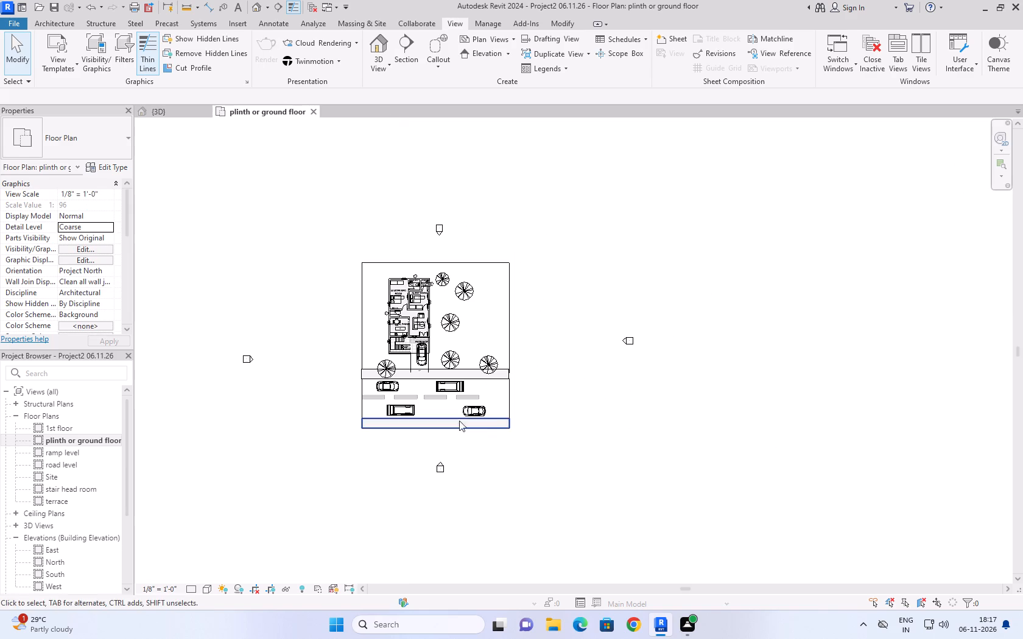
pyautogui.click(387, 65)
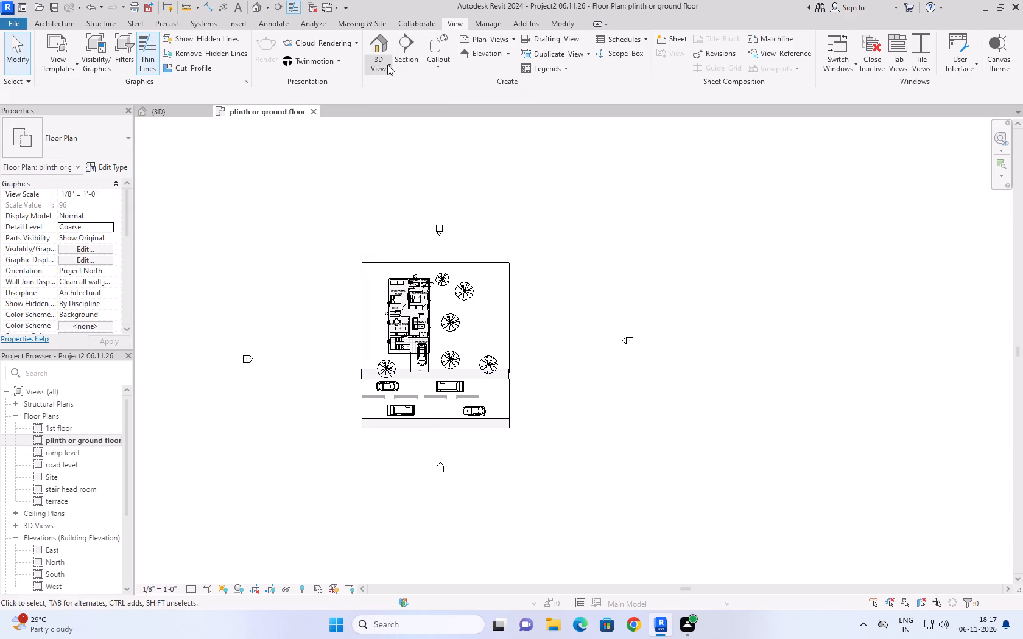
pyautogui.click(398, 113)
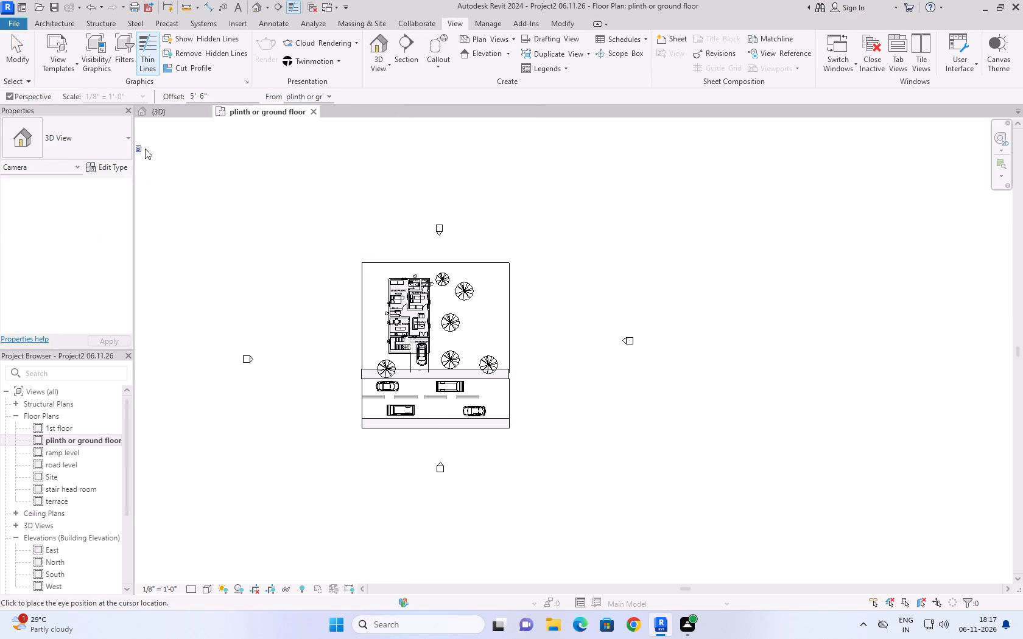
pyautogui.click(253, 96)
pyautogui.press('BackSpace')
pyautogui.press('BackSpace')
pyautogui.press('BackSpace')
pyautogui.press('BackSpace')
pyautogui.press('BackSpace')
pyautogui.press('BackSpace')
pyautogui.press('8')
pyautogui.press("'")
pyautogui.click(653, 511)
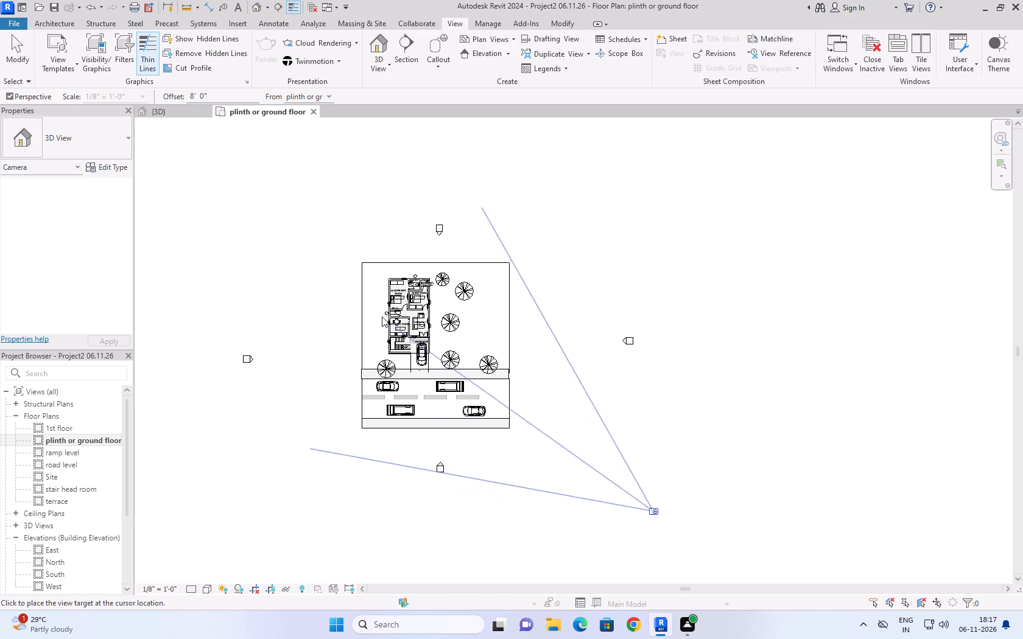
pyautogui.click(308, 232)
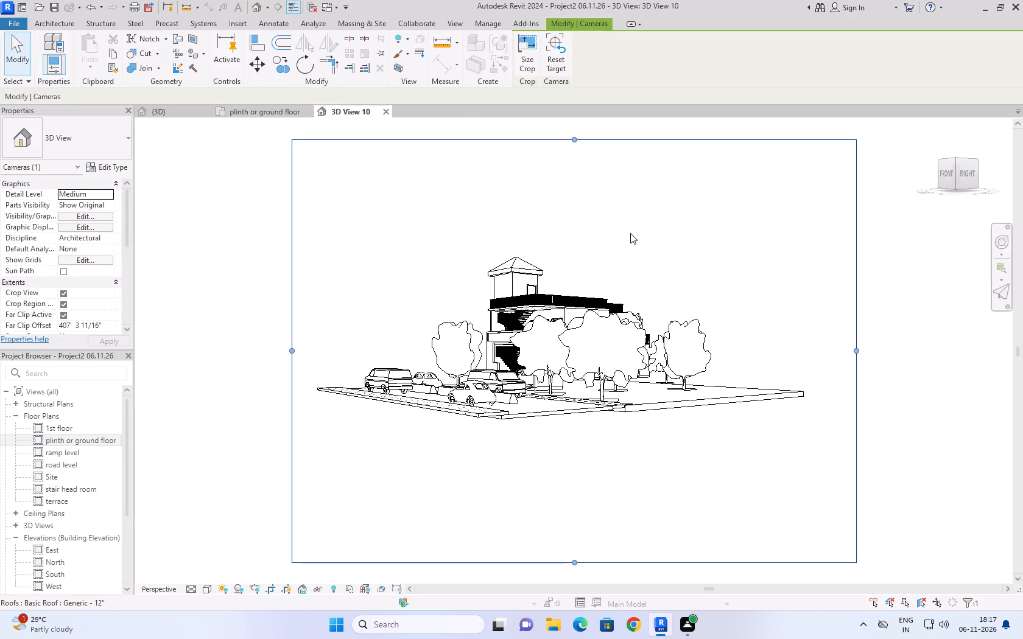
# Reframe the new camera view to look slightly down on the house's front, the road and the parked vehicles from the front-right corner.
pyautogui.moveTo(630, 233); pyautogui.dragTo(628, 265, button='middle')
pyautogui.moveTo(627, 260); pyautogui.dragTo(631, 286, button='right')
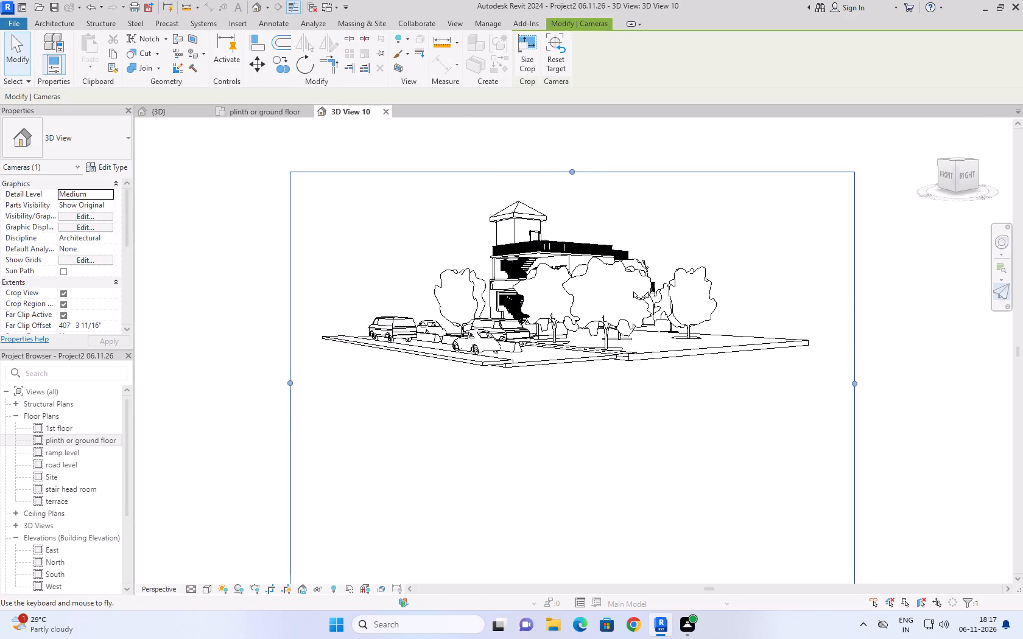
pyautogui.moveTo(631, 286); pyautogui.dragTo(599, 268, button='right')
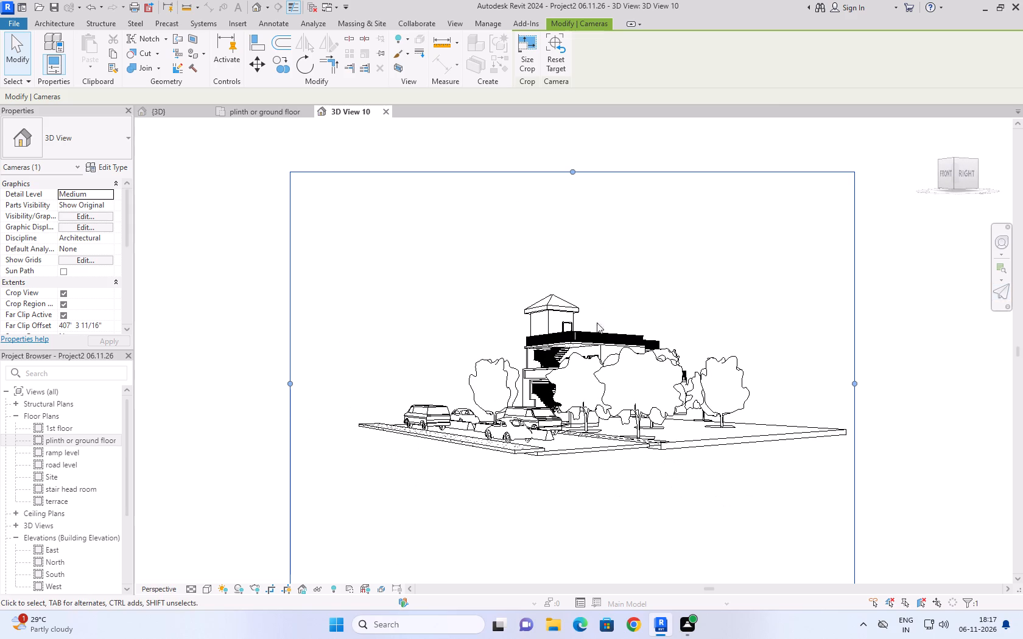
pyautogui.rightClick(592, 169)
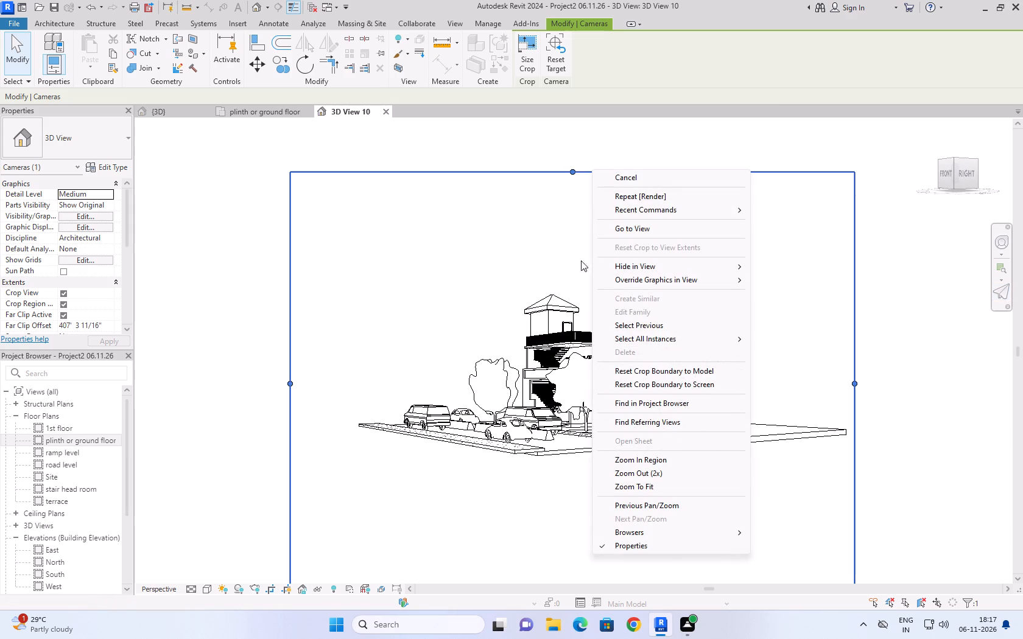
pyautogui.click(227, 265)
pyautogui.scroll(4, 622, 383)
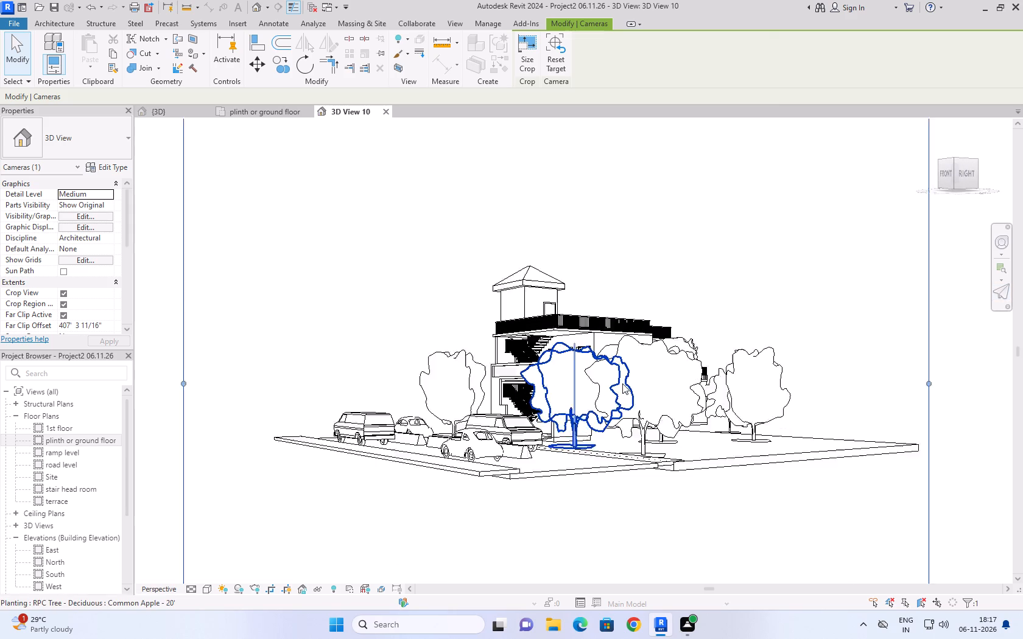
pyautogui.scroll(2, 622, 383)
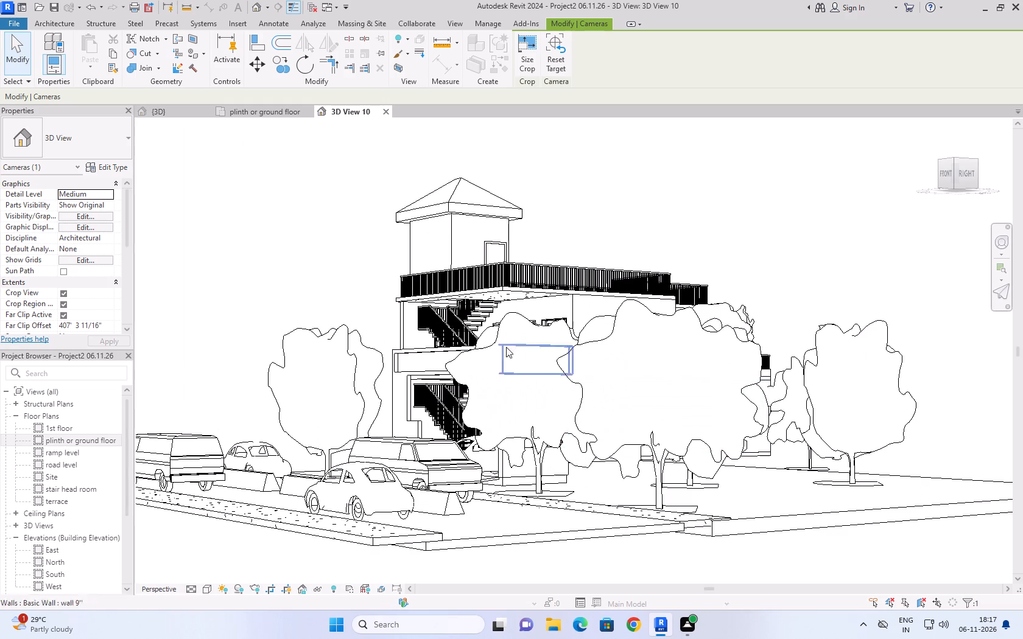
pyautogui.keyDown('shift'); pyautogui.moveTo(365, 298); pyautogui.dragTo(385, 301, button='right'); pyautogui.keyUp('shift')
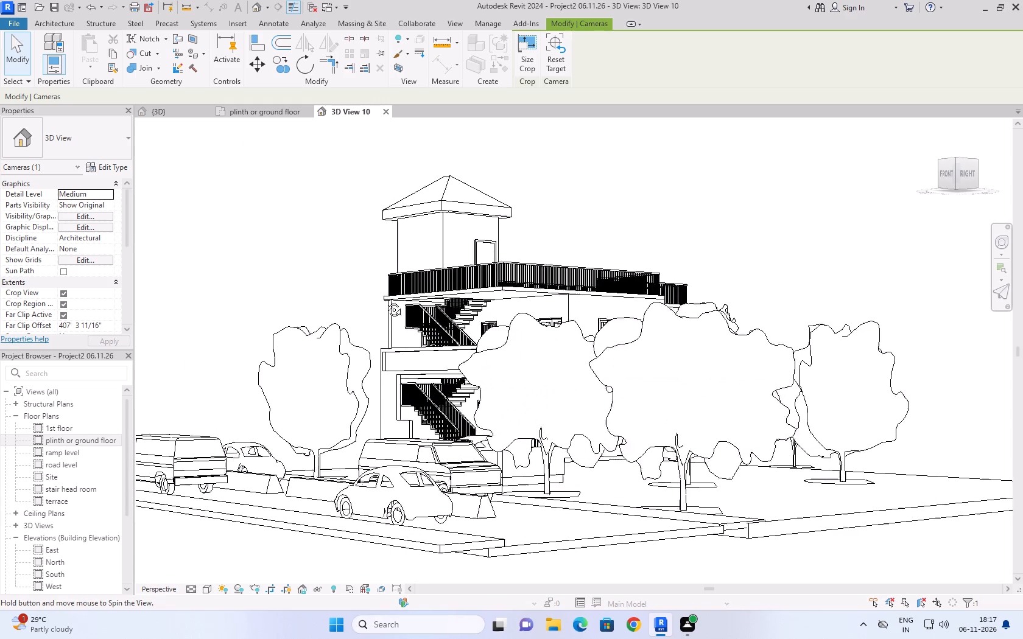
pyautogui.keyDown('shift'); pyautogui.moveTo(385, 301); pyautogui.dragTo(462, 343, button='right'); pyautogui.keyUp('shift')
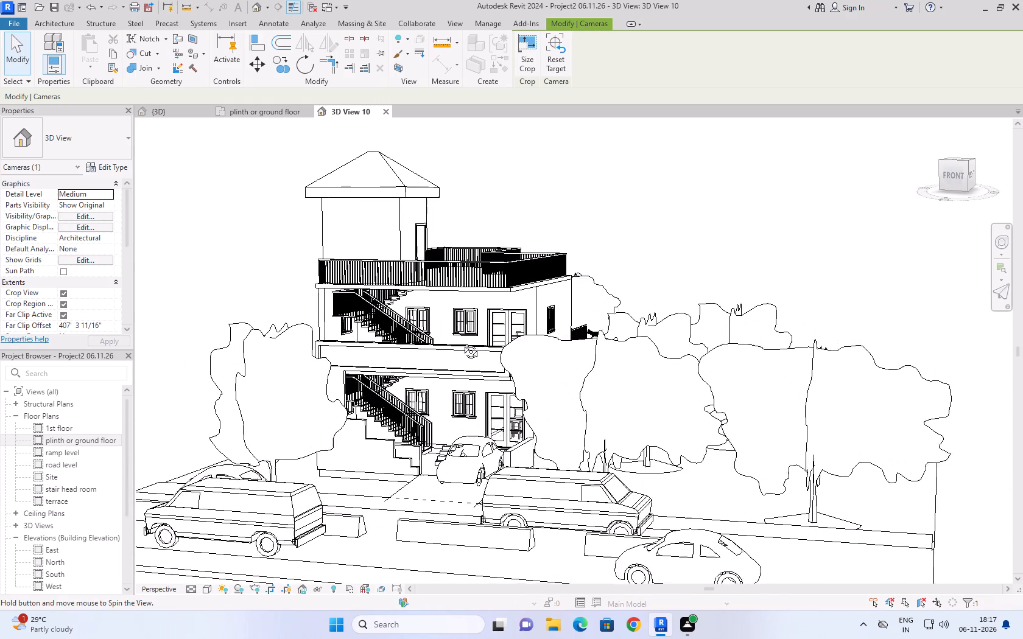
pyautogui.keyDown('shift'); pyautogui.moveTo(462, 343); pyautogui.dragTo(465, 351, button='right'); pyautogui.keyUp('shift')
pyautogui.scroll(-1, 440, 289)
pyautogui.scroll(-2, 381, 287)
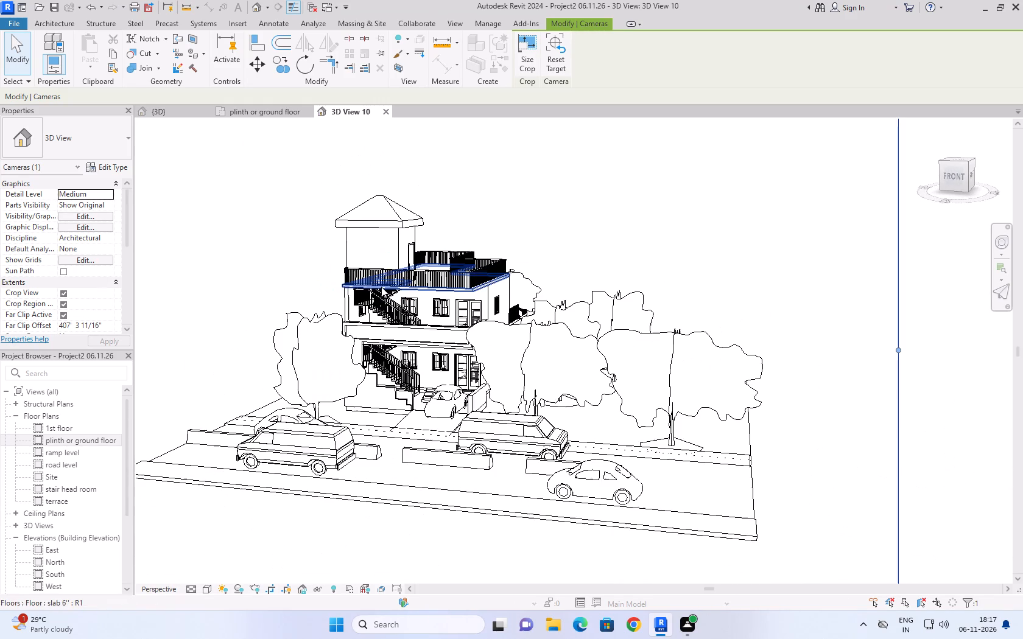
pyautogui.moveTo(299, 253); pyautogui.dragTo(301, 234, button='right')
pyautogui.moveTo(289, 264); pyautogui.dragTo(298, 257, button='right')
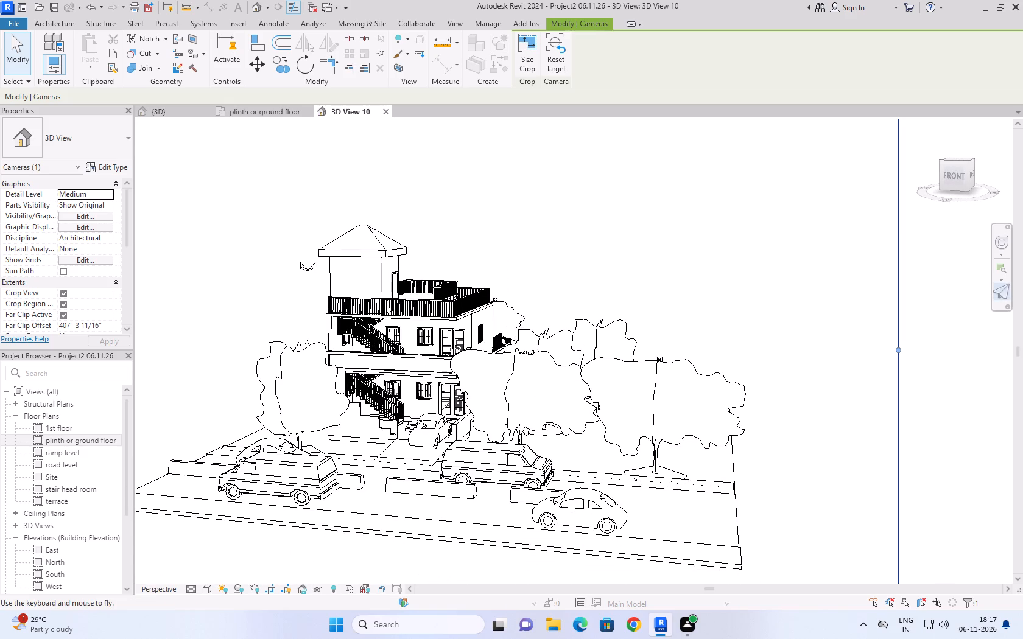
pyautogui.moveTo(298, 257); pyautogui.dragTo(300, 257, button='right')
pyautogui.keyDown('shift'); pyautogui.moveTo(300, 257); pyautogui.dragTo(312, 229, button='right'); pyautogui.keyUp('shift')
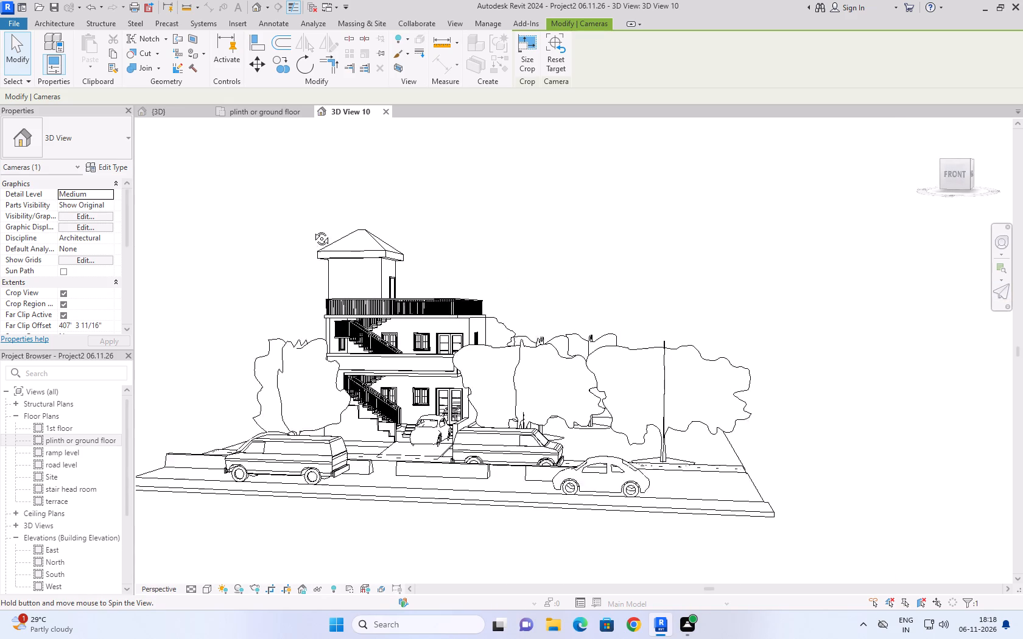
pyautogui.keyDown('shift'); pyautogui.moveTo(312, 229); pyautogui.dragTo(280, 276, button='right'); pyautogui.keyUp('shift')
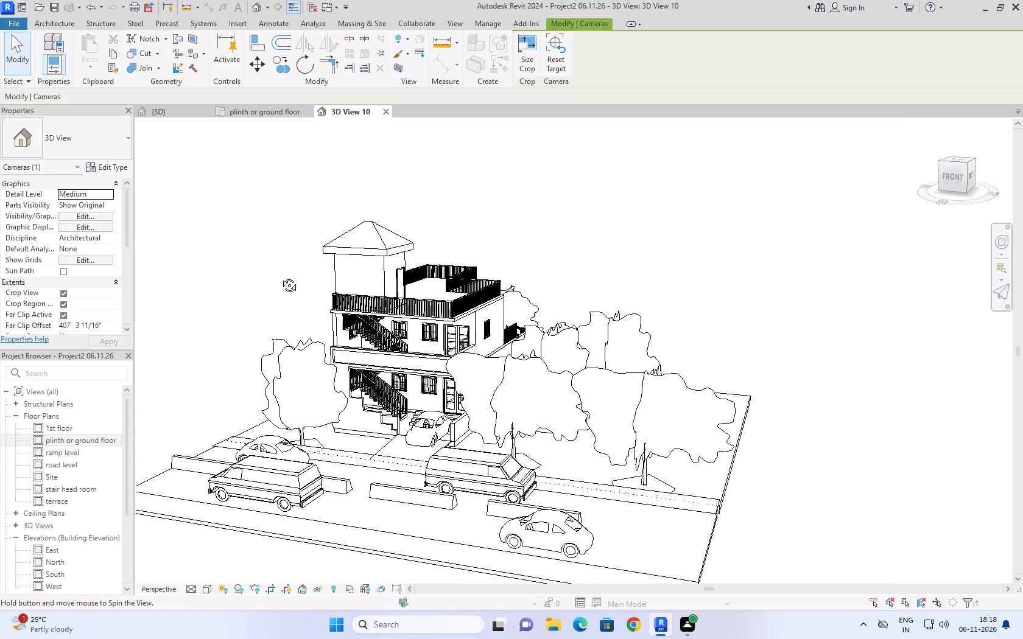
pyautogui.keyDown('shift'); pyautogui.moveTo(280, 276); pyautogui.dragTo(284, 281, button='right'); pyautogui.keyUp('shift')
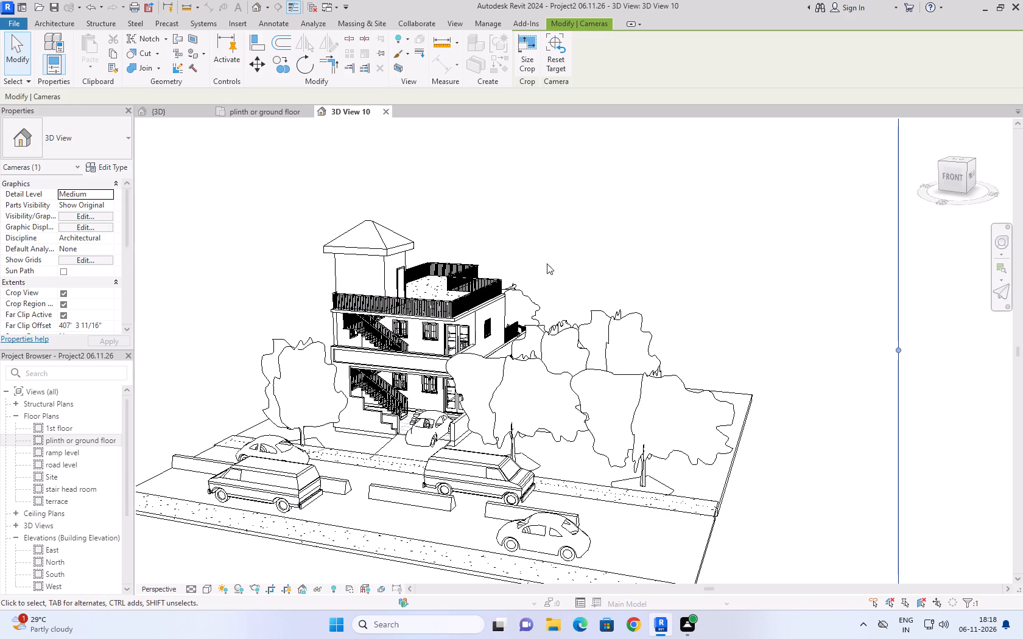
# Render the camera view at Medium quality and 300 DPI printer resolution with the Sky: Few Clouds background.
pyautogui.write('rr')
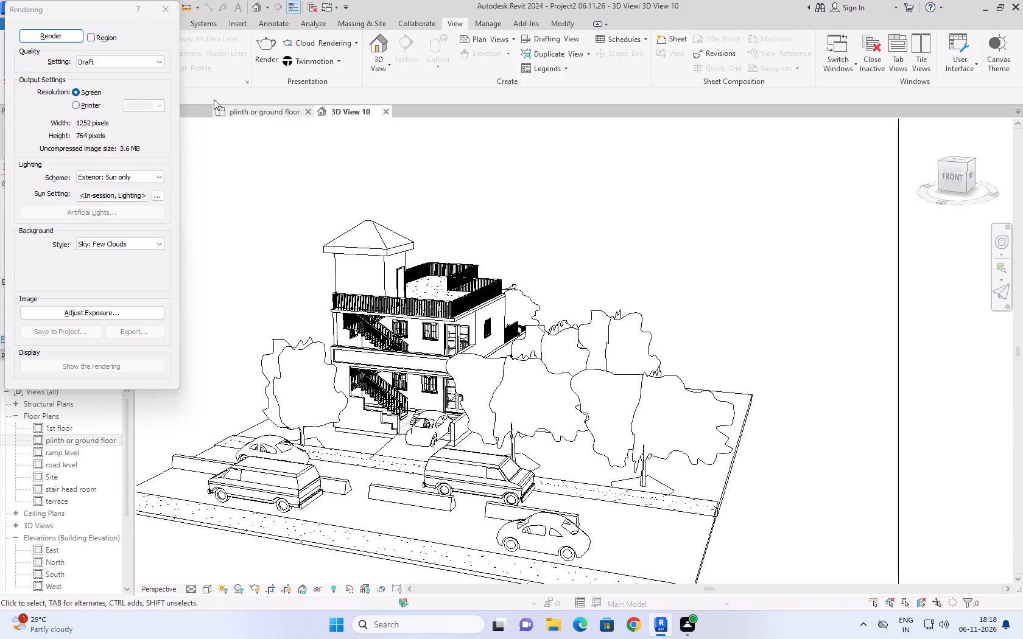
pyautogui.click(119, 67)
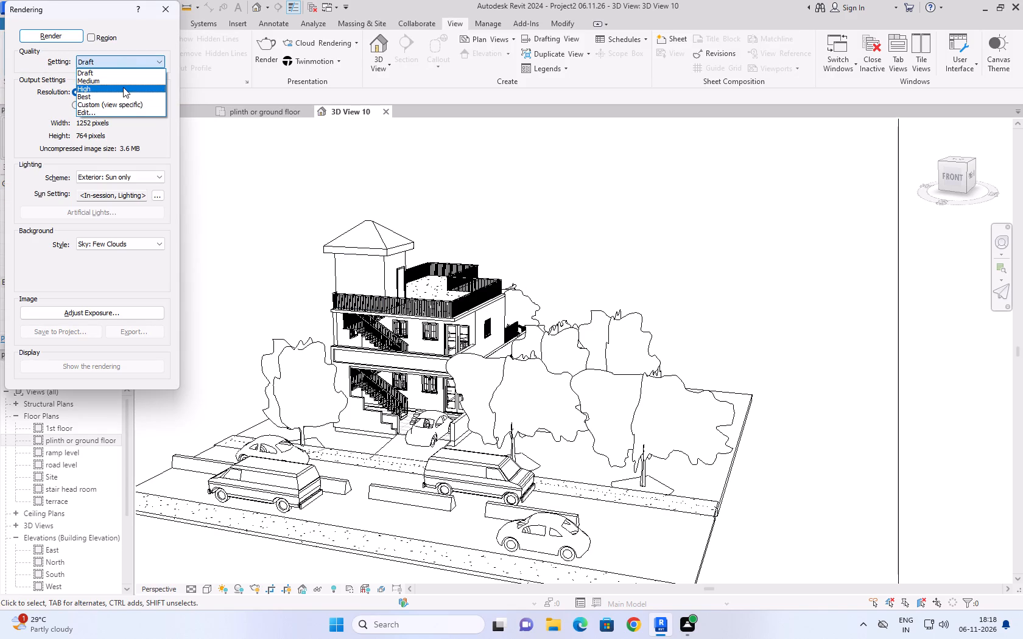
pyautogui.click(124, 82)
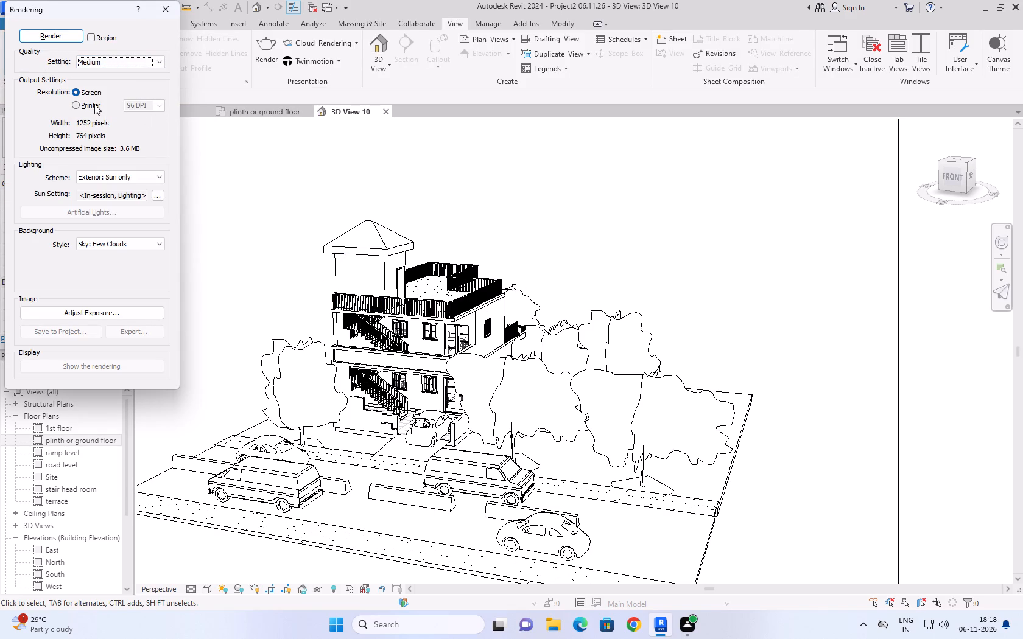
pyautogui.click(94, 104)
pyautogui.click(161, 108)
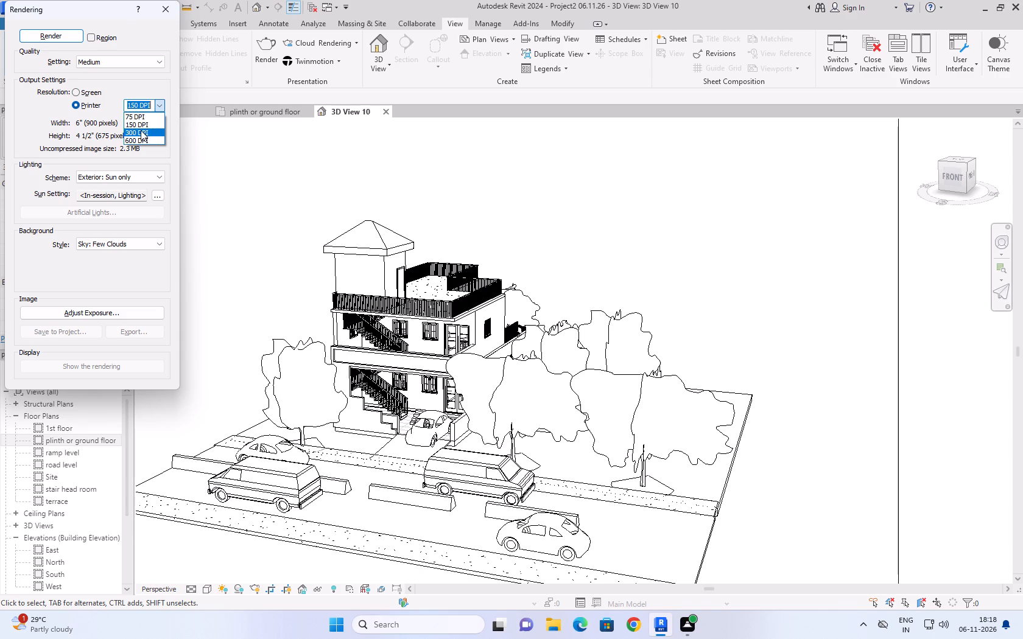
pyautogui.click(141, 130)
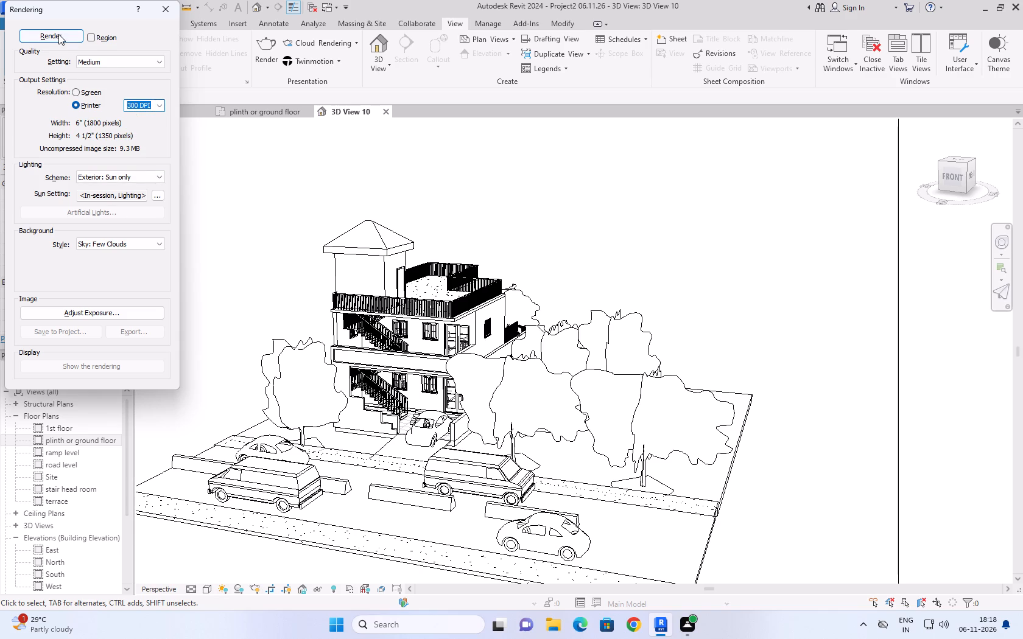
pyautogui.click(58, 34)
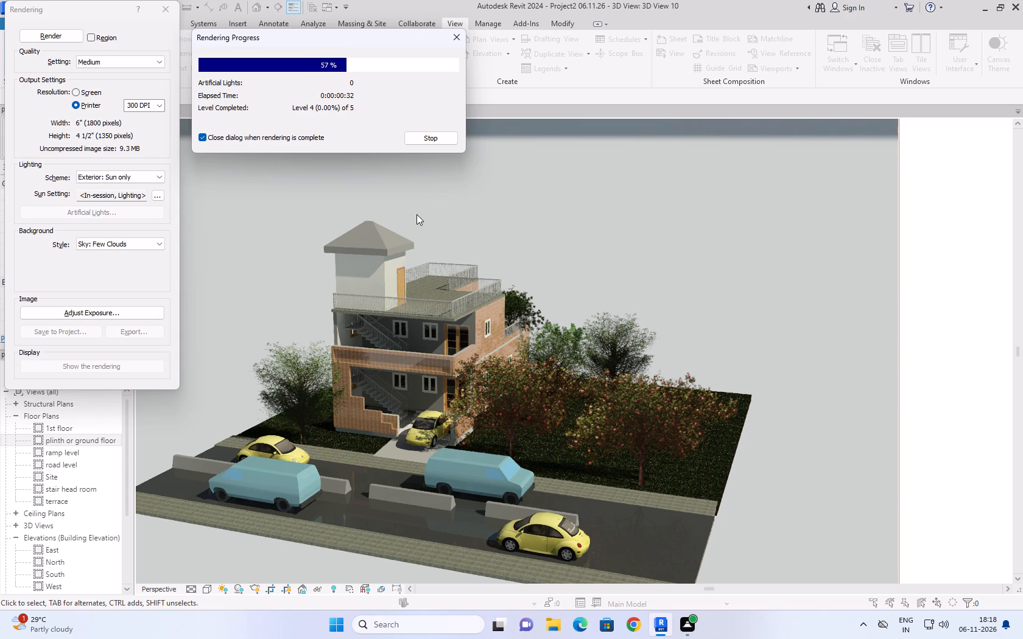
pyautogui.scroll(-4, 412, 240)
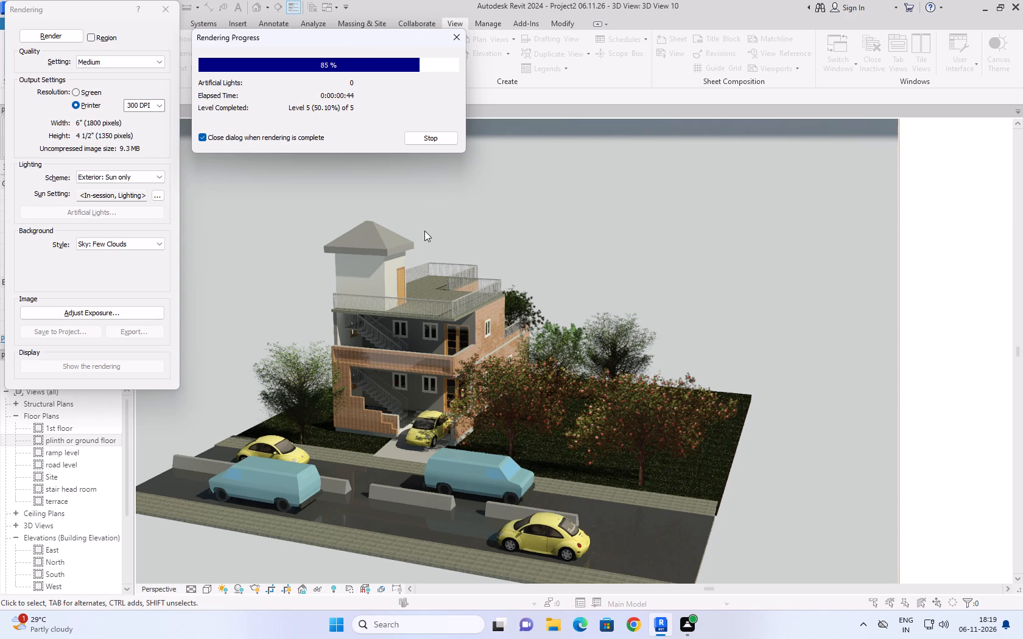
pyautogui.scroll(-3, 424, 231)
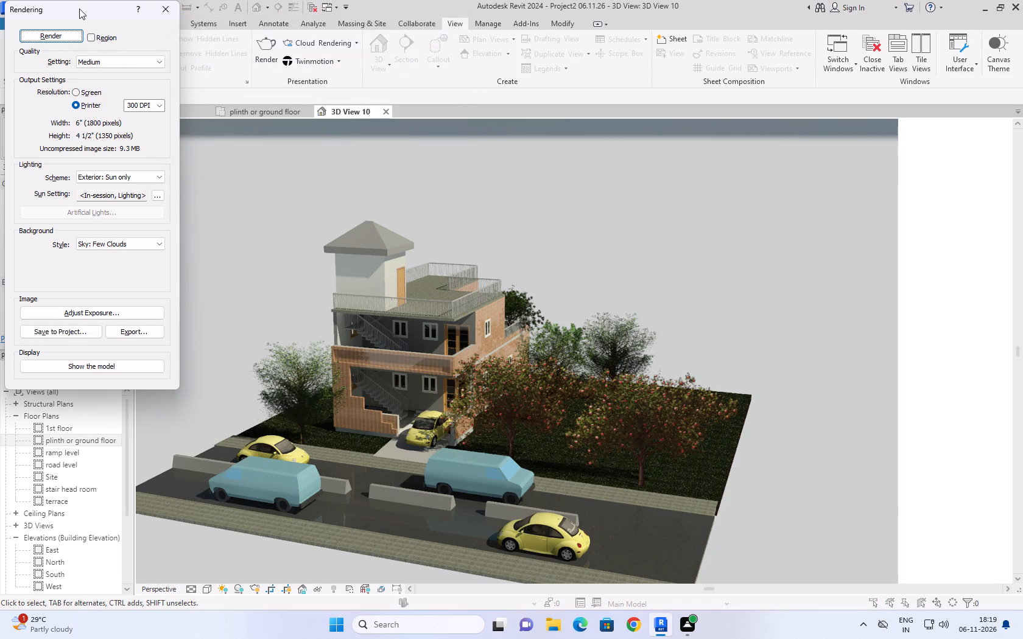
# Export the rendering to the Desktop as a JPEG image named 3D View 10.06.11.26.
pyautogui.click(147, 331)
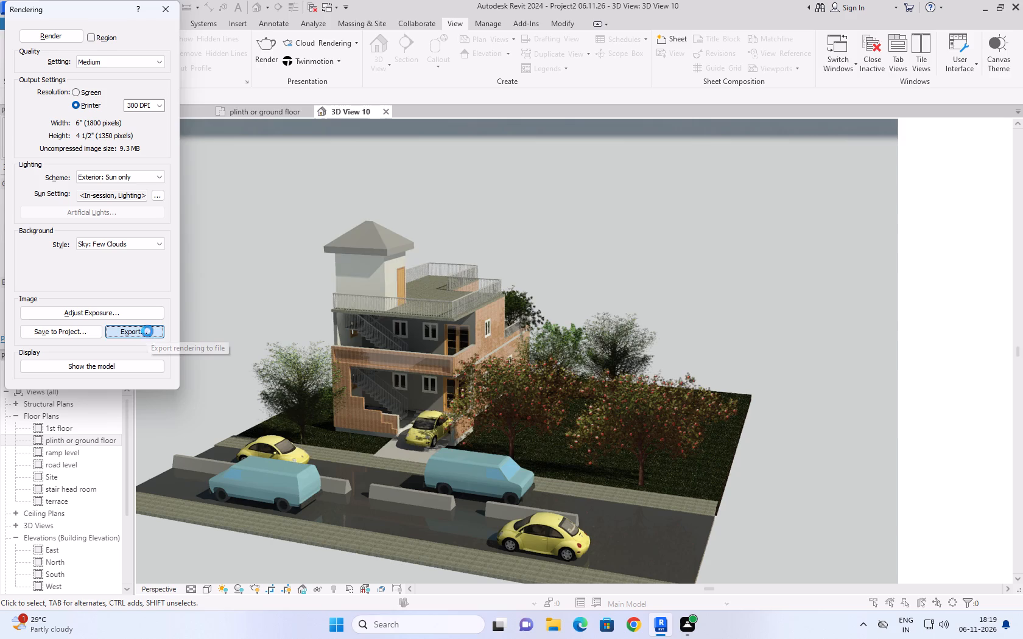
pyautogui.click(460, 399)
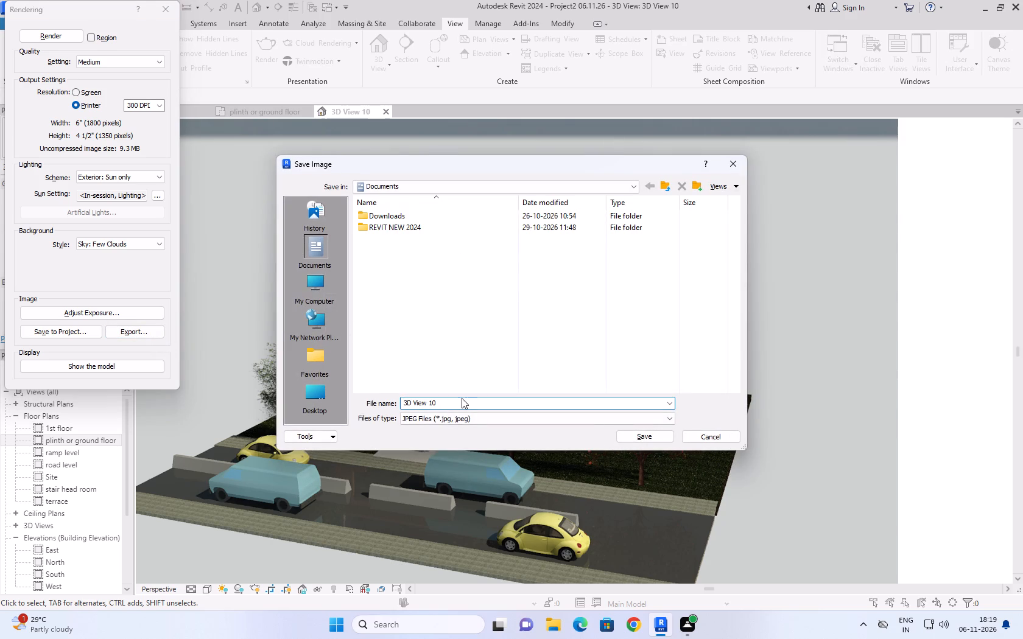
pyautogui.click(462, 400)
pyautogui.click(316, 403)
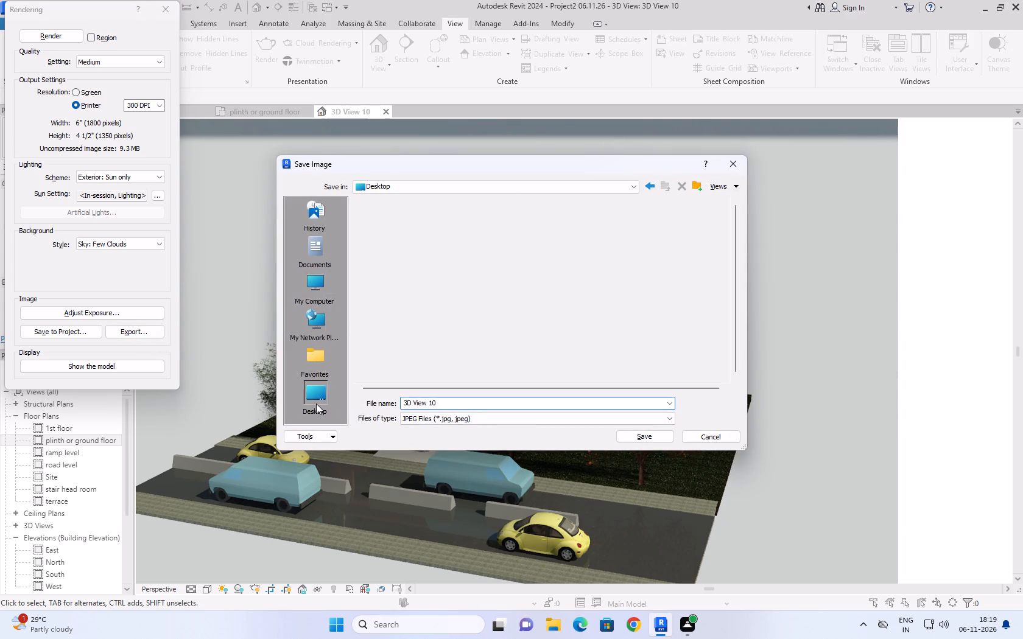
pyautogui.click(486, 403)
pyautogui.click(491, 399)
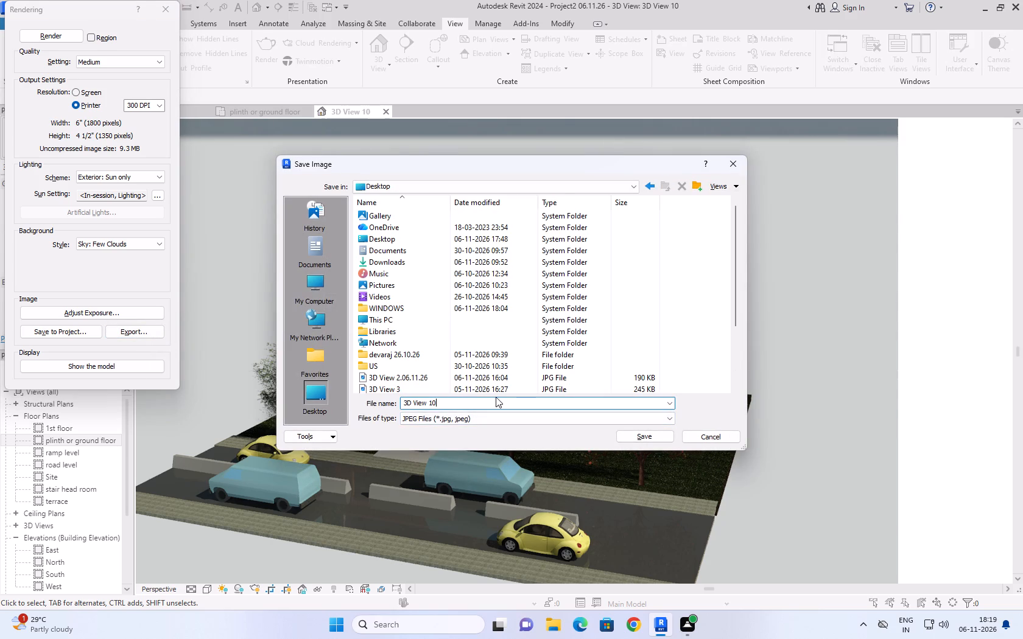
pyautogui.press('.')
pyautogui.write('06.11.26')
pyautogui.click(647, 439)
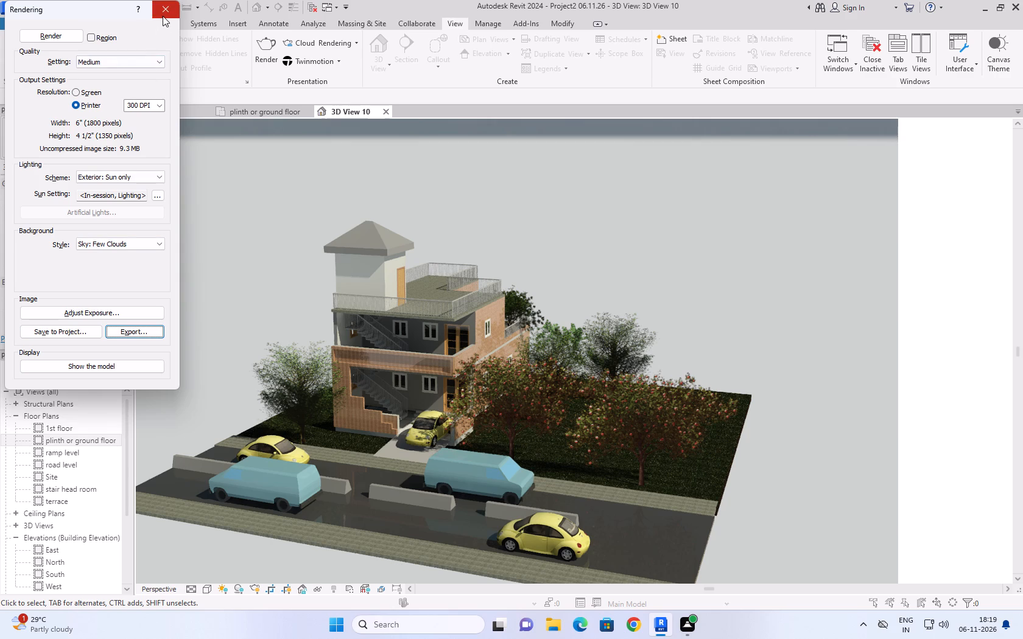
# Save the rendered image to the project.
pyautogui.click(76, 339)
pyautogui.click(75, 332)
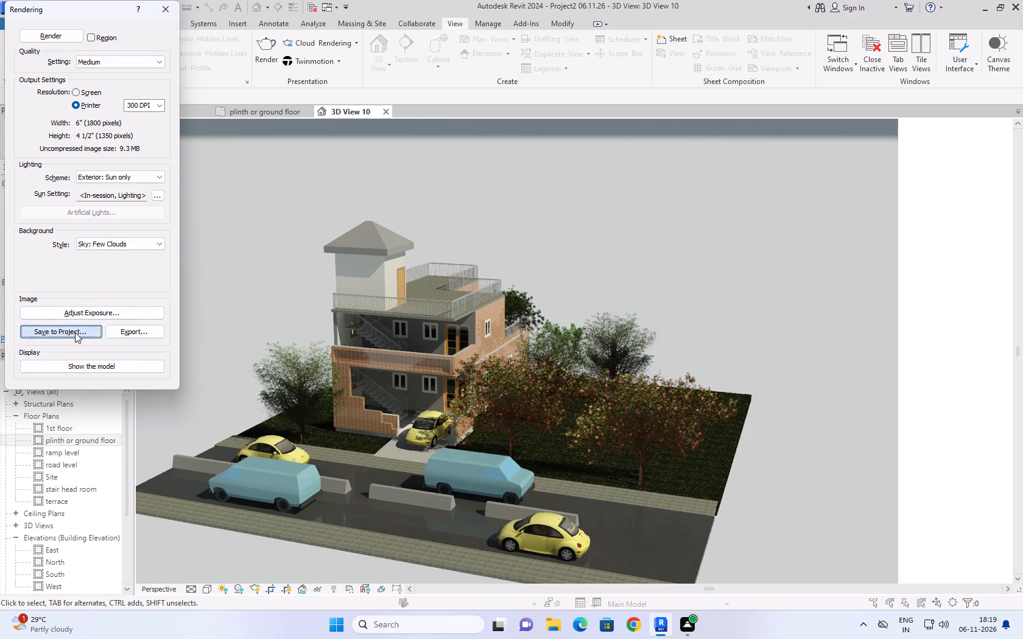
pyautogui.click(524, 329)
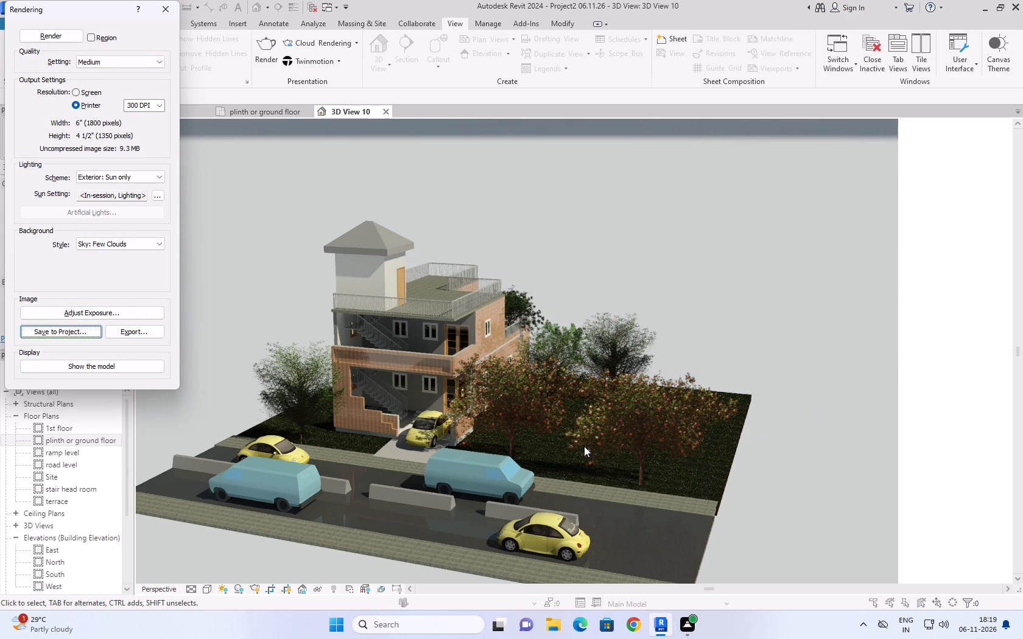
# Switch the display between the model and the rendering to compare the two.
pyautogui.click(124, 371)
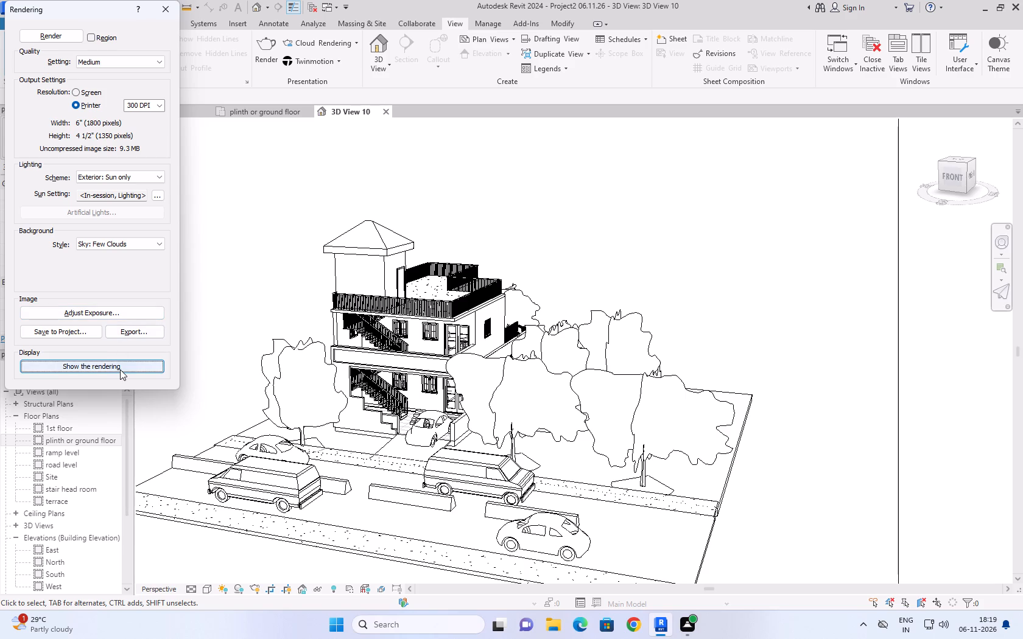
pyautogui.click(120, 369)
pyautogui.click(122, 364)
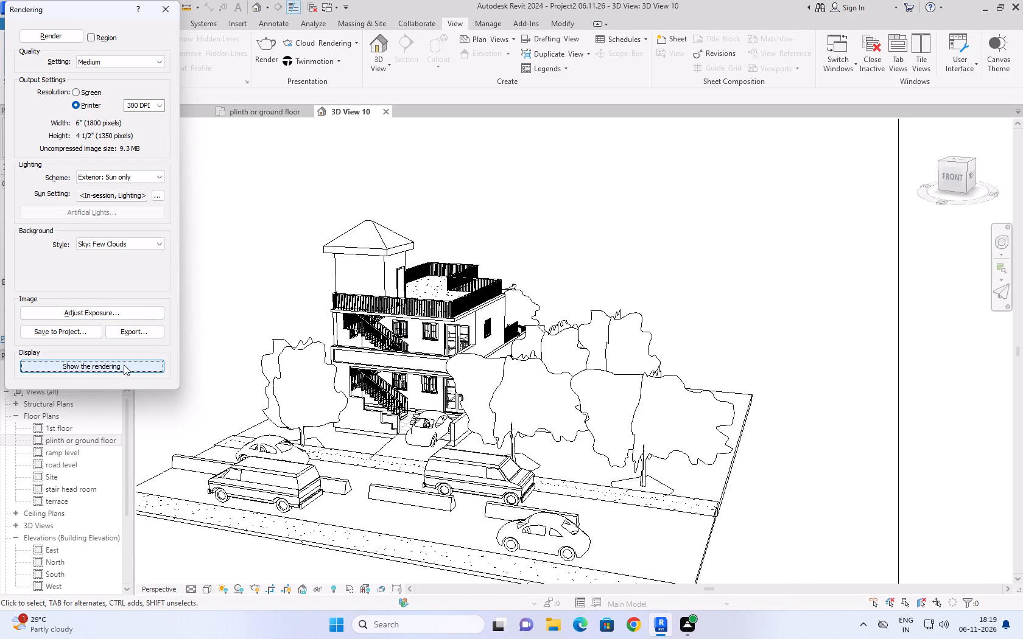
pyautogui.click(122, 364)
pyautogui.click(122, 364)
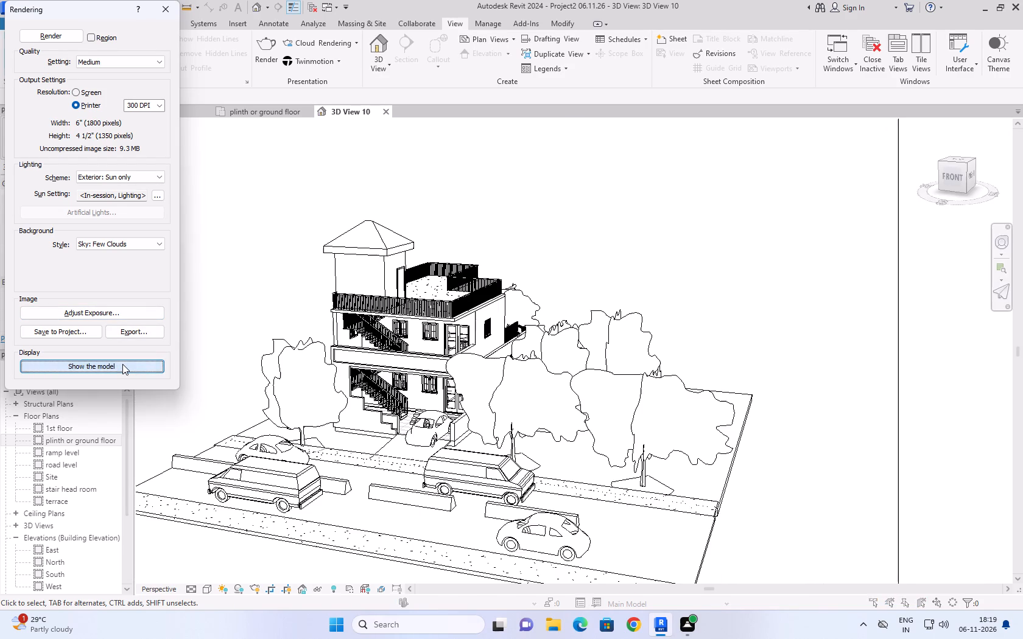
pyautogui.click(122, 364)
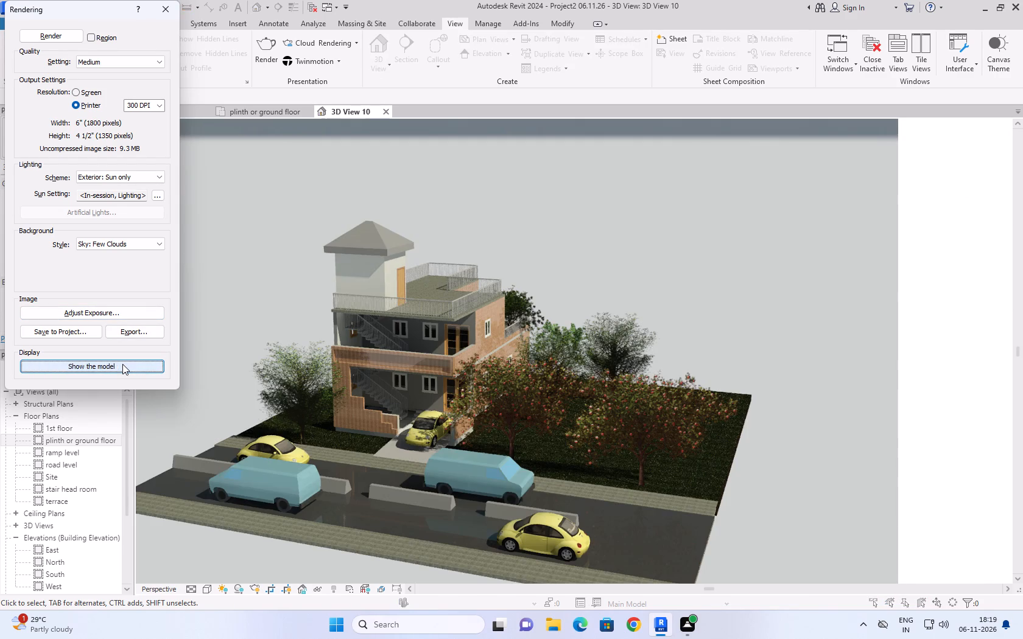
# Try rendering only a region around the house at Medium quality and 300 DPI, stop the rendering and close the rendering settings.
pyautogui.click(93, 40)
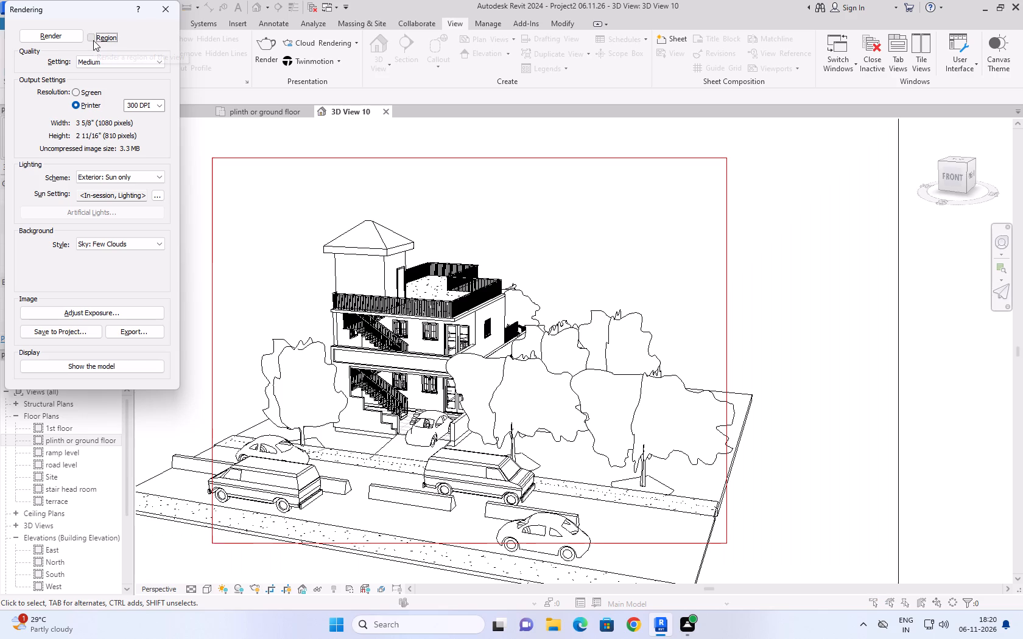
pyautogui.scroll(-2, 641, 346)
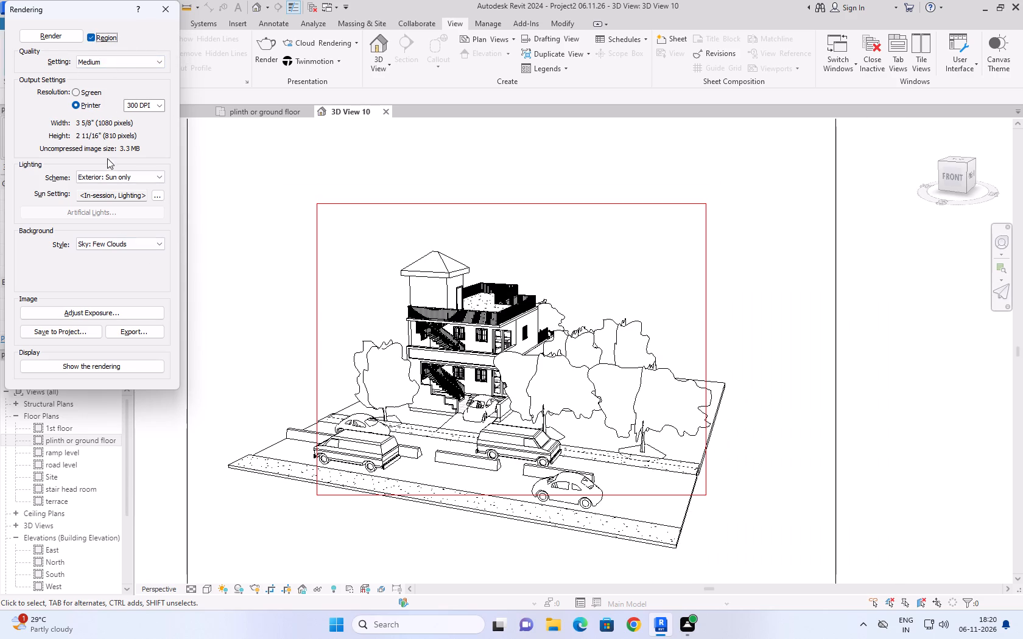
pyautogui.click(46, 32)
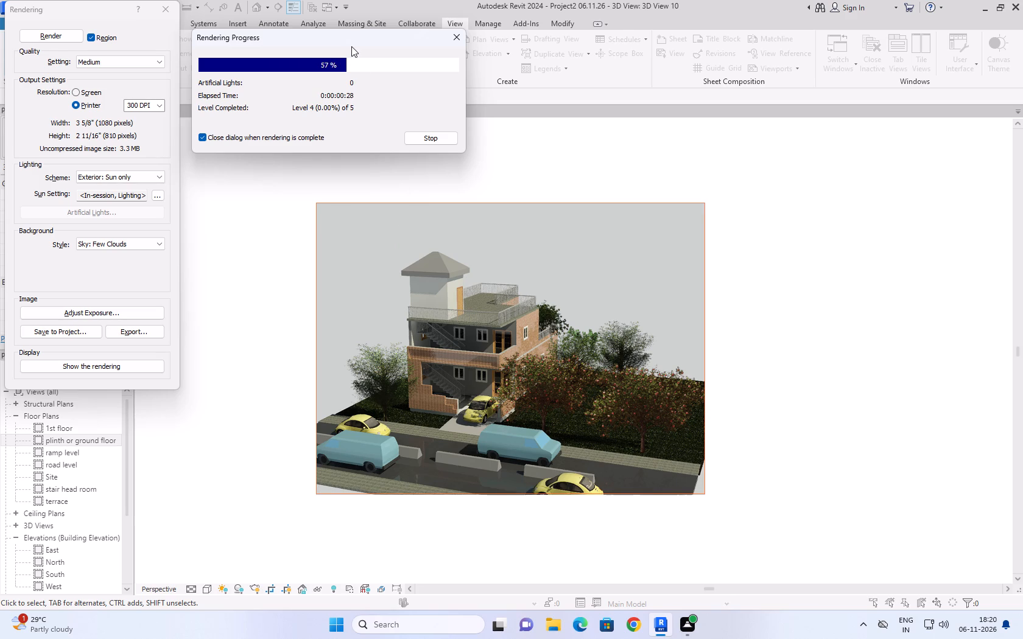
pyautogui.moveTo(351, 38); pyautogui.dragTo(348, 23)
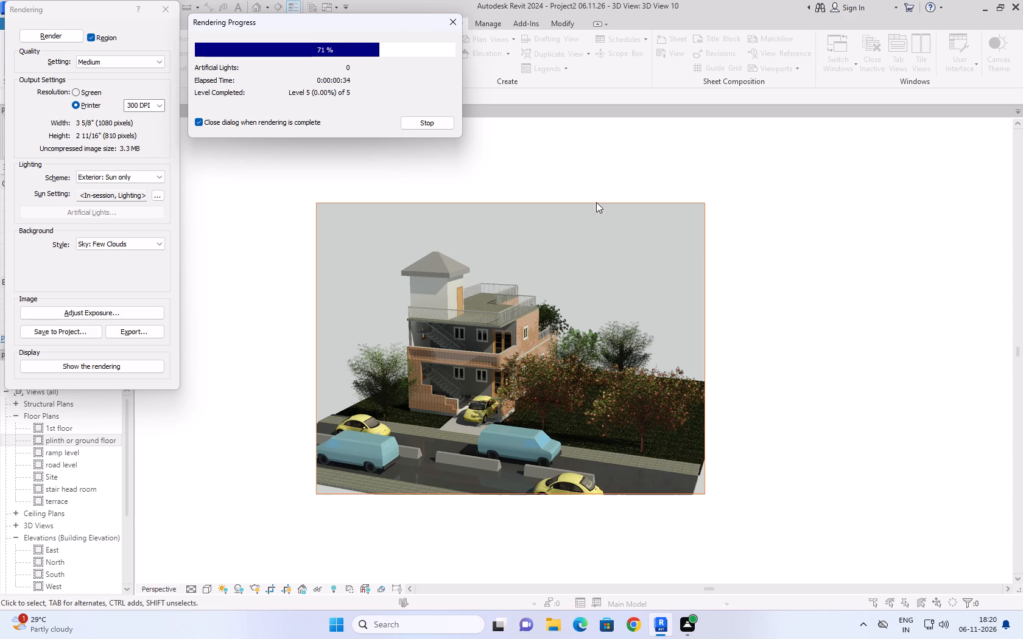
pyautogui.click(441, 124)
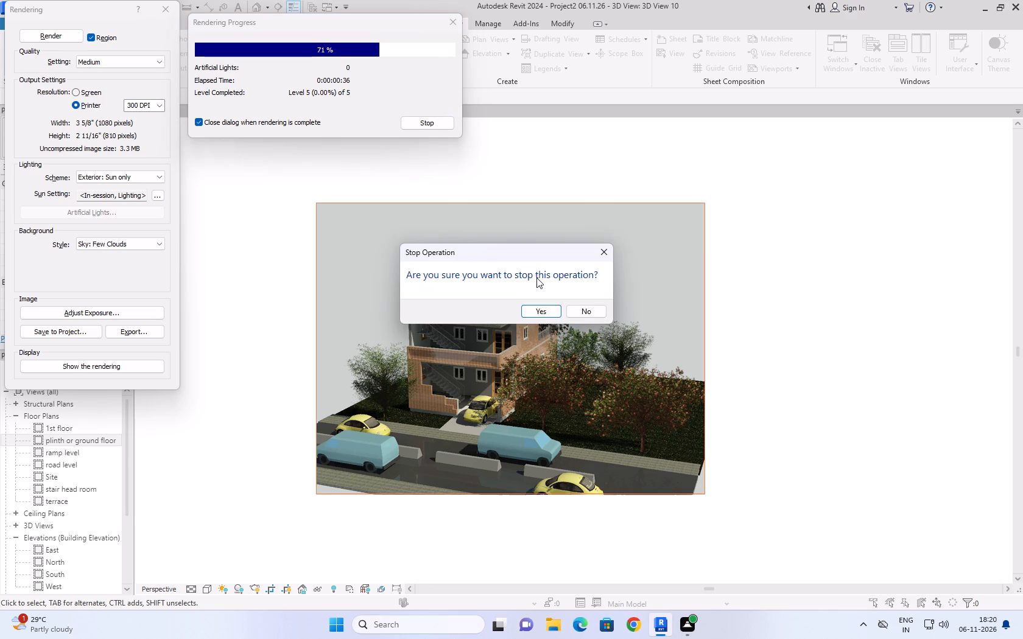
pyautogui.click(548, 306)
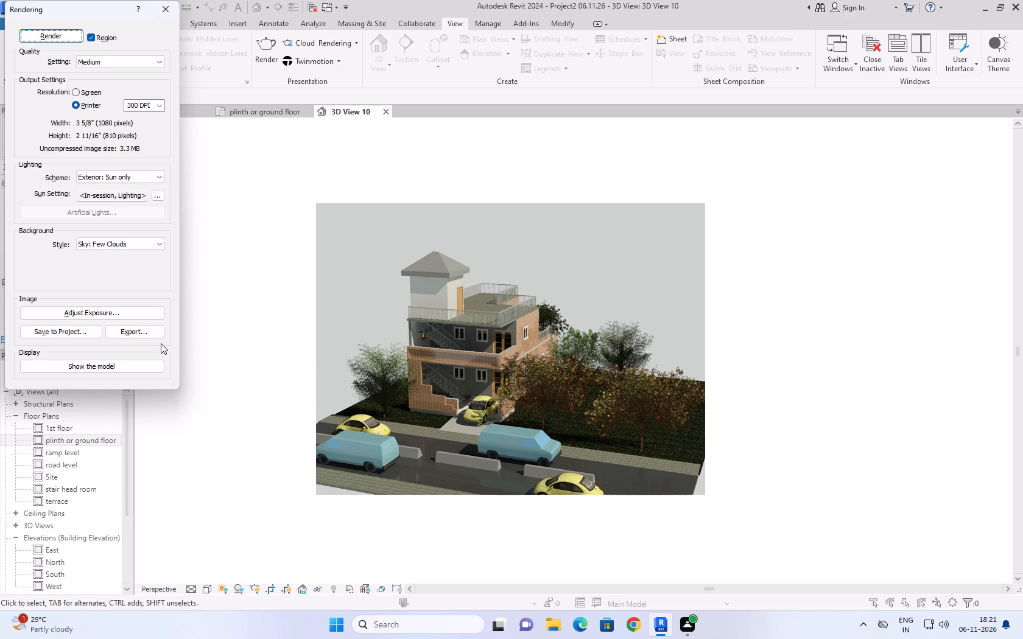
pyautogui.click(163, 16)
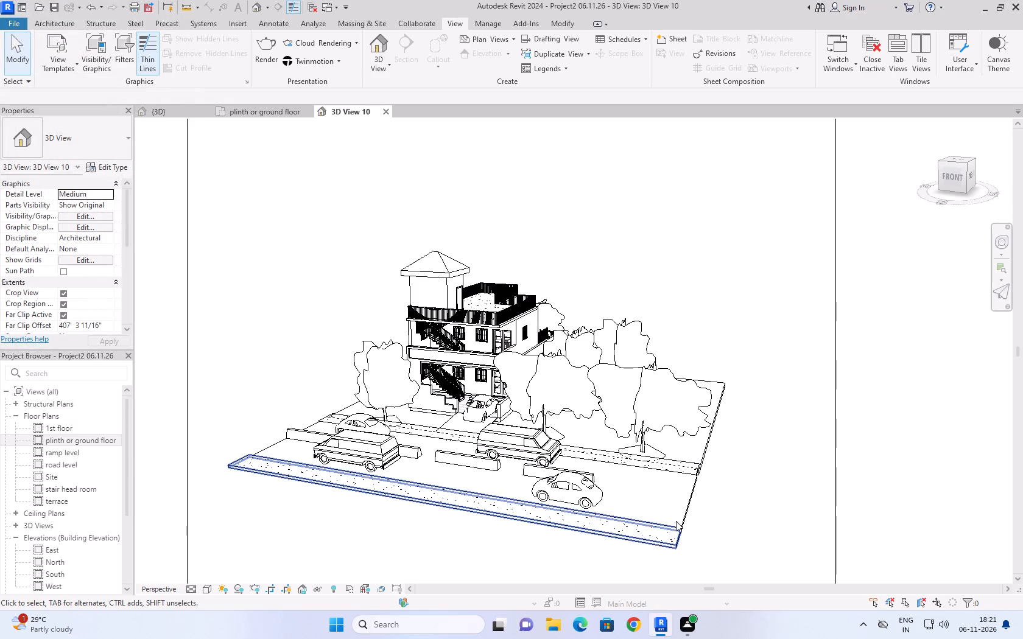
# Set the visual style of 3D View 10 to Realistic.
pyautogui.click(202, 590)
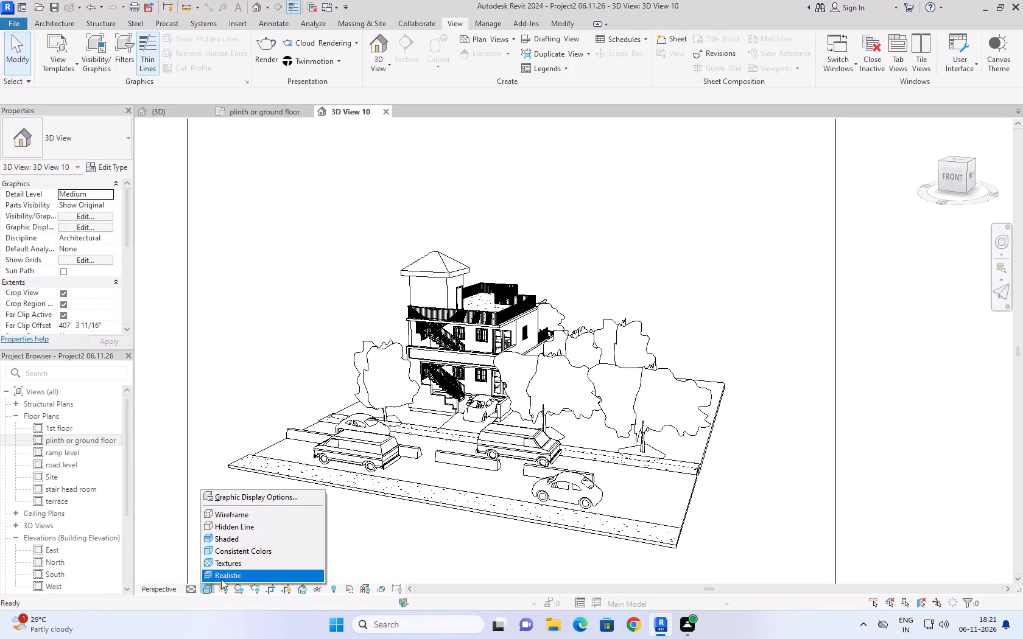
pyautogui.click(222, 579)
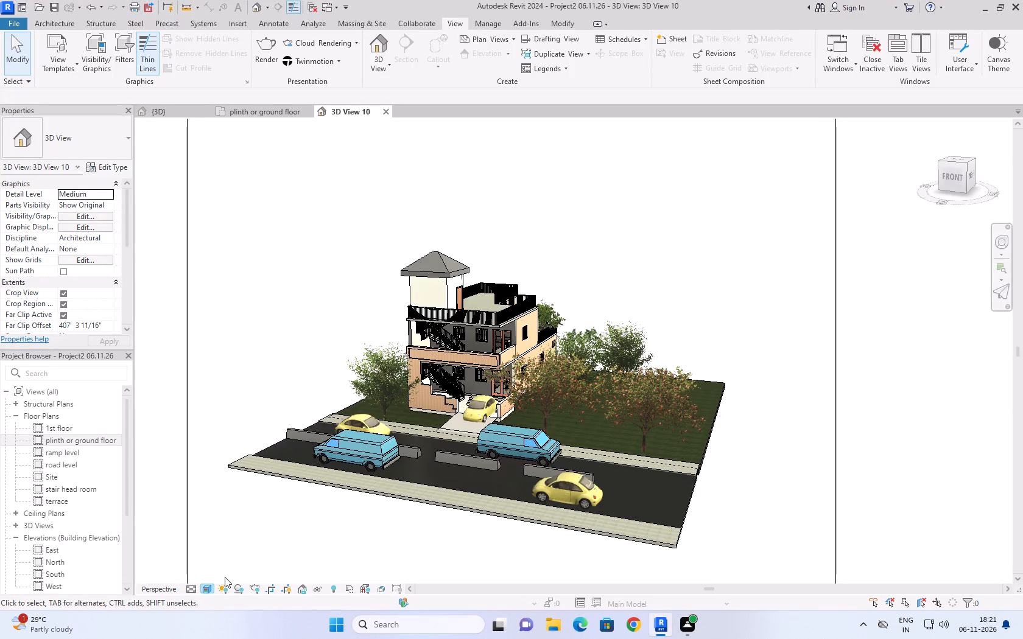
# Examine the house, road and stair head room roof up close in the realistic camera view.
pyautogui.scroll(2, 626, 576)
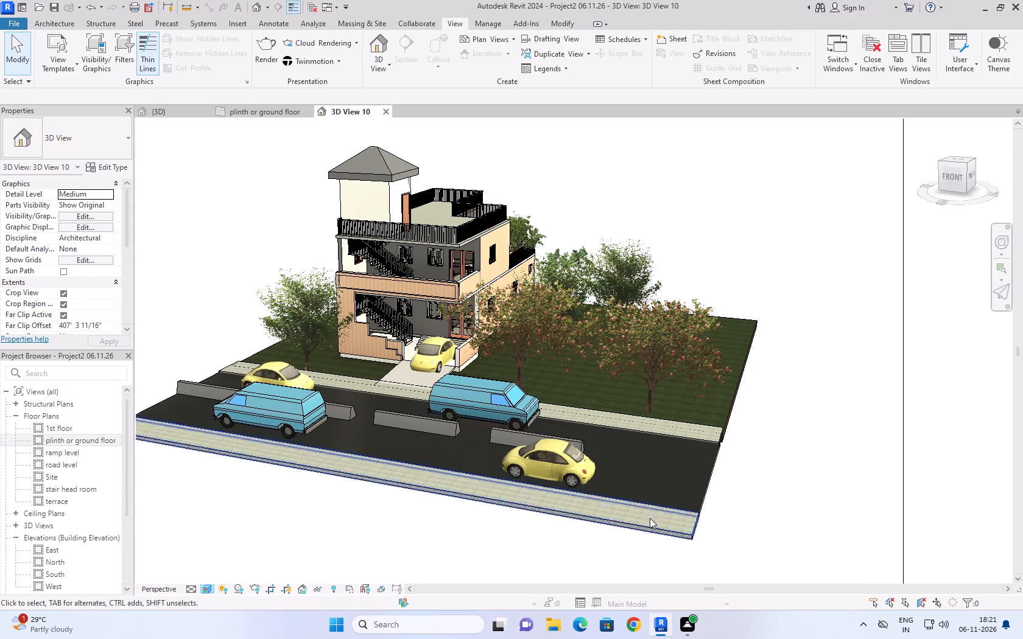
pyautogui.scroll(-3, 490, 482)
pyautogui.scroll(3, 280, 274)
pyautogui.scroll(-3, 280, 274)
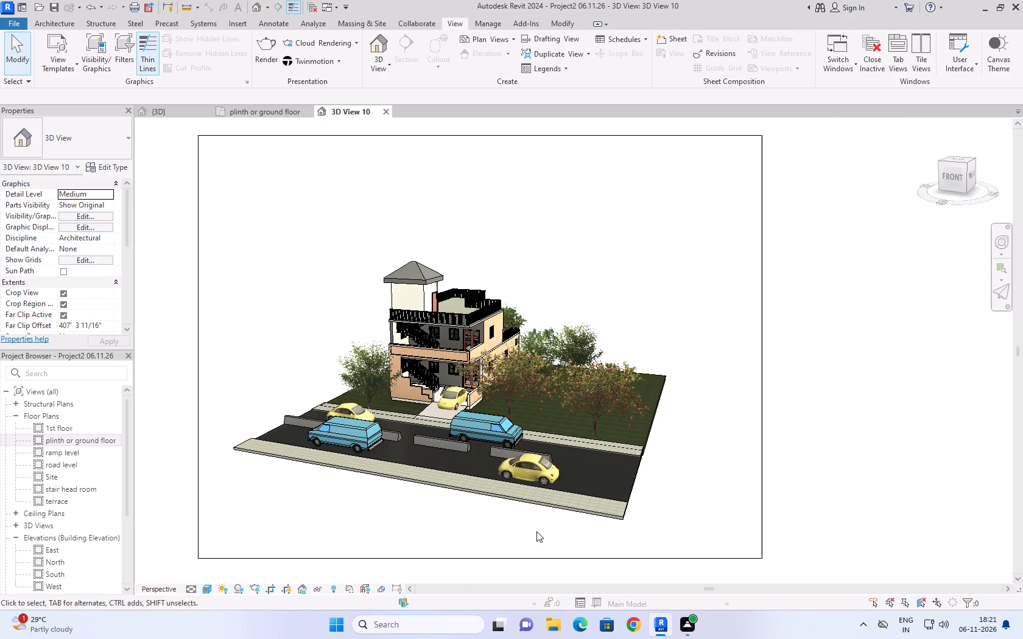
pyautogui.scroll(3, 536, 531)
pyautogui.scroll(-2, 536, 531)
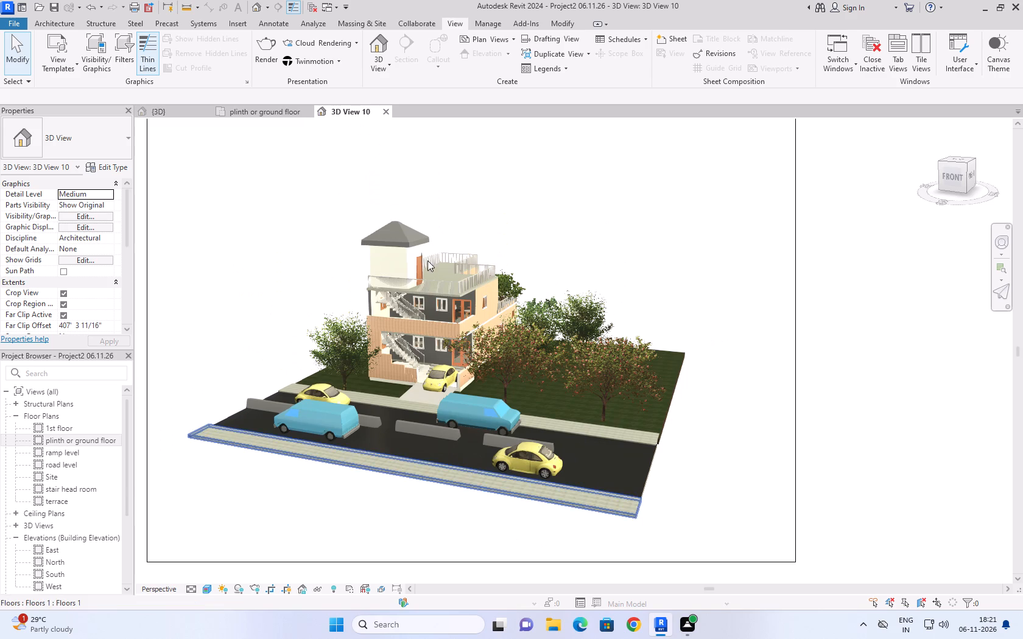
pyautogui.scroll(5, 401, 204)
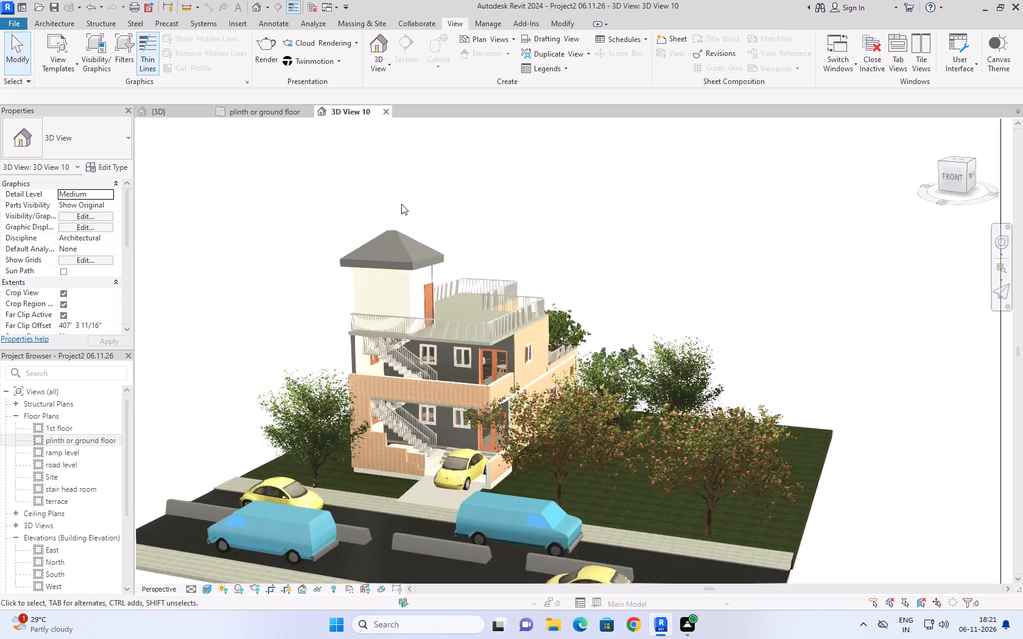
pyautogui.scroll(10, 401, 204)
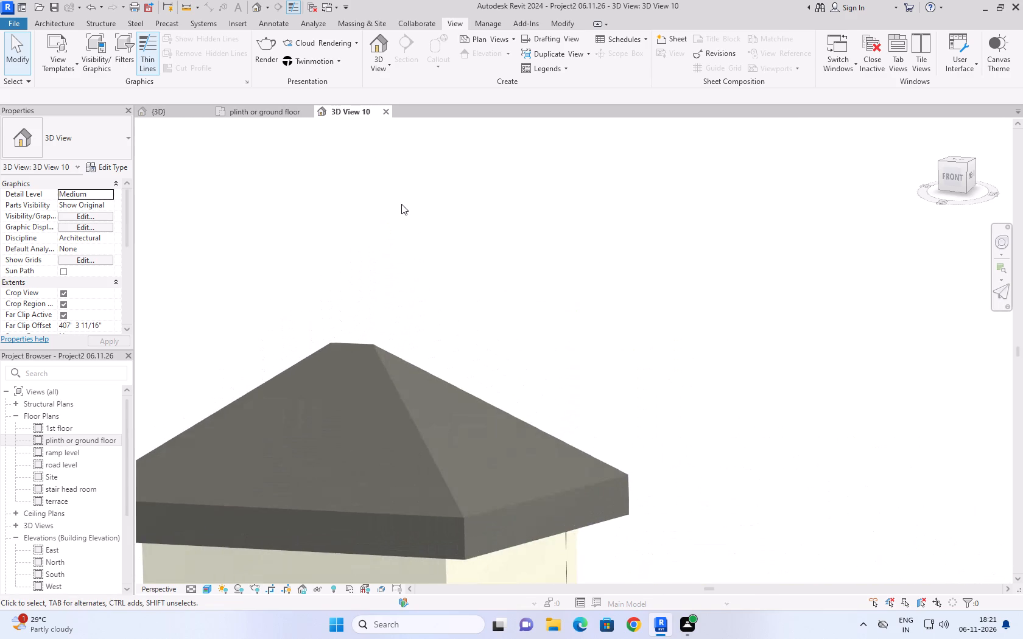
# Examine the stair head room roof and the terrace from above and around in 3D View 10, then restore its home view.
pyautogui.scroll(-8, 401, 204)
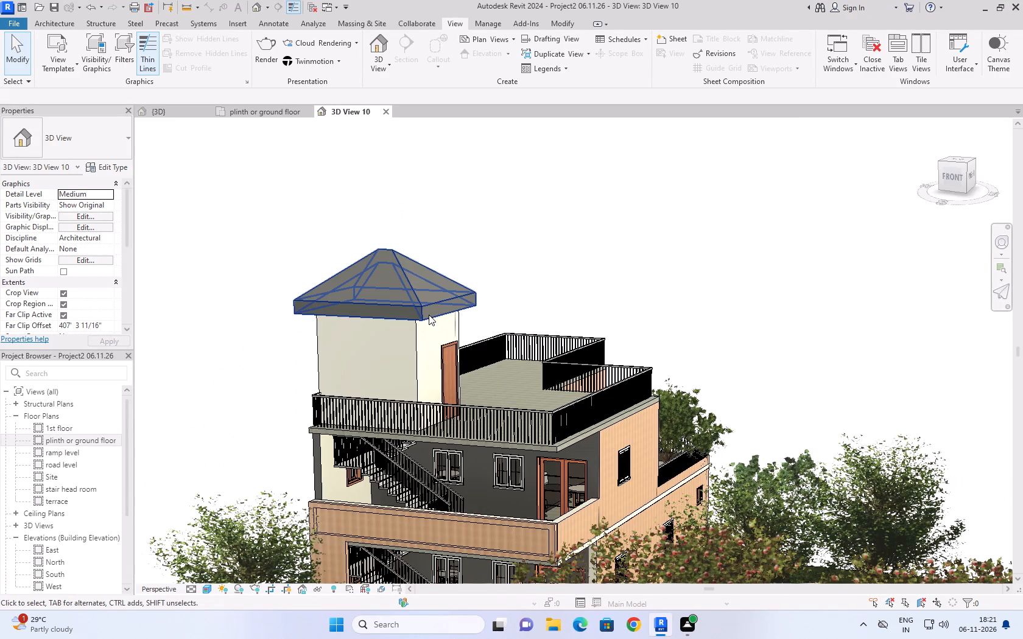
pyautogui.click(429, 315)
pyautogui.moveTo(471, 246); pyautogui.dragTo(471, 323, button='middle')
pyautogui.click(930, 125)
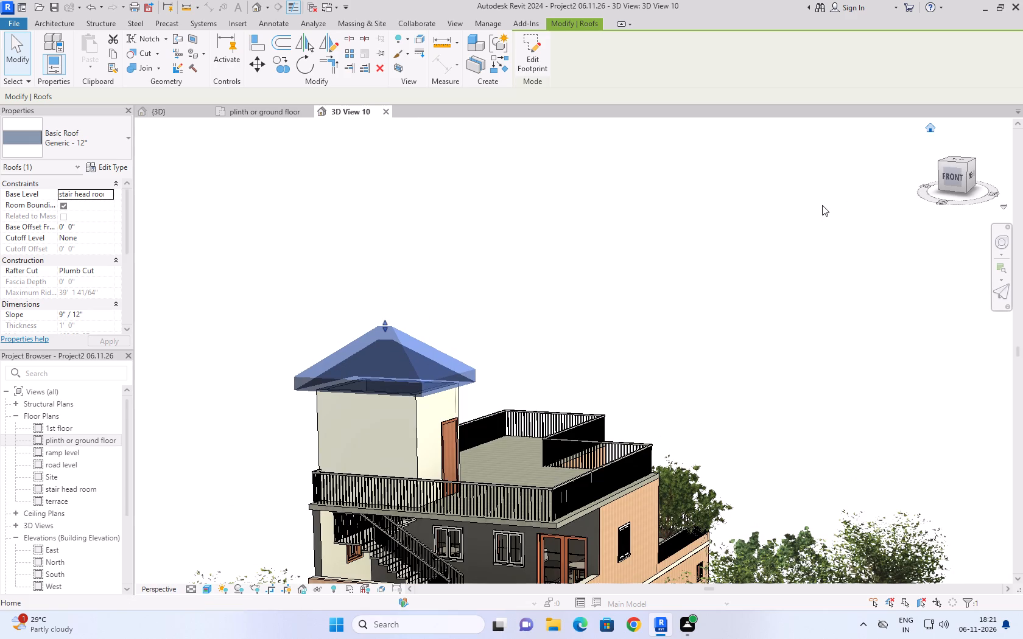
pyautogui.scroll(4, 532, 304)
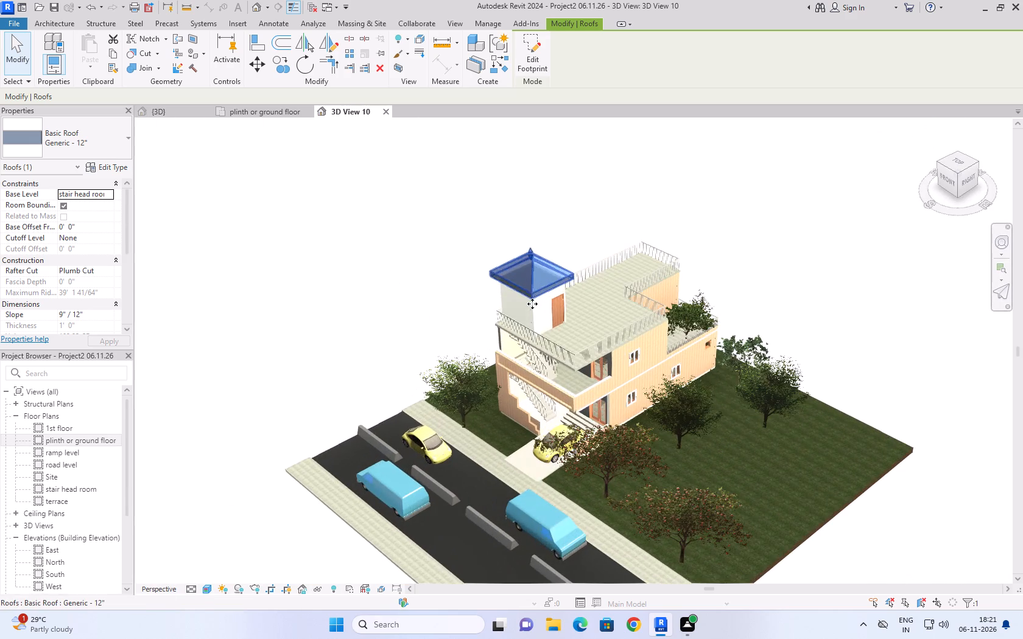
pyautogui.scroll(7, 552, 244)
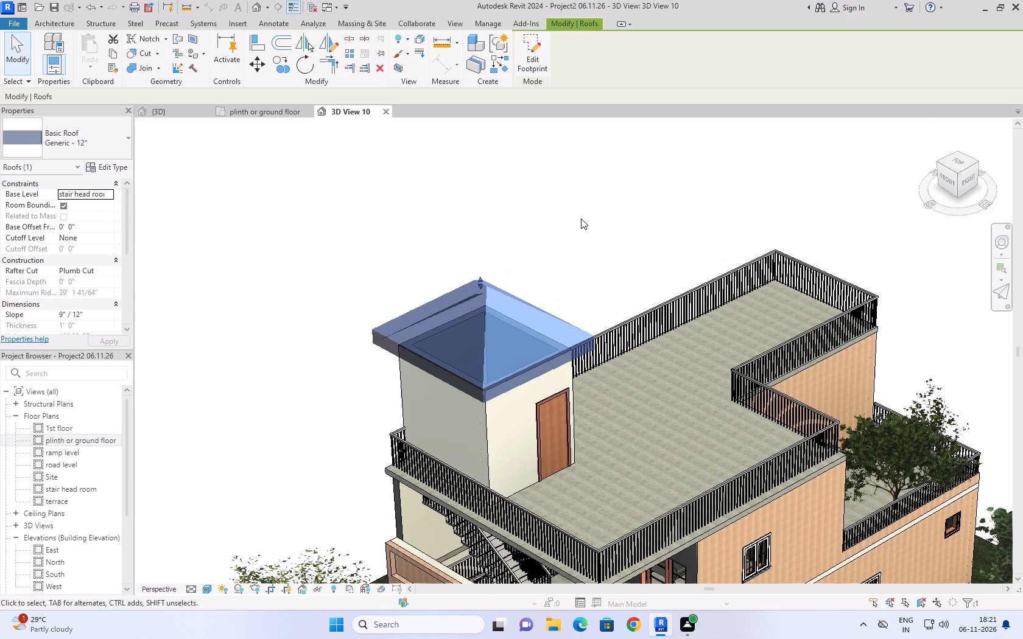
pyautogui.keyDown('shift'); pyautogui.moveTo(581, 218); pyautogui.dragTo(527, 523, button='middle'); pyautogui.keyUp('shift')
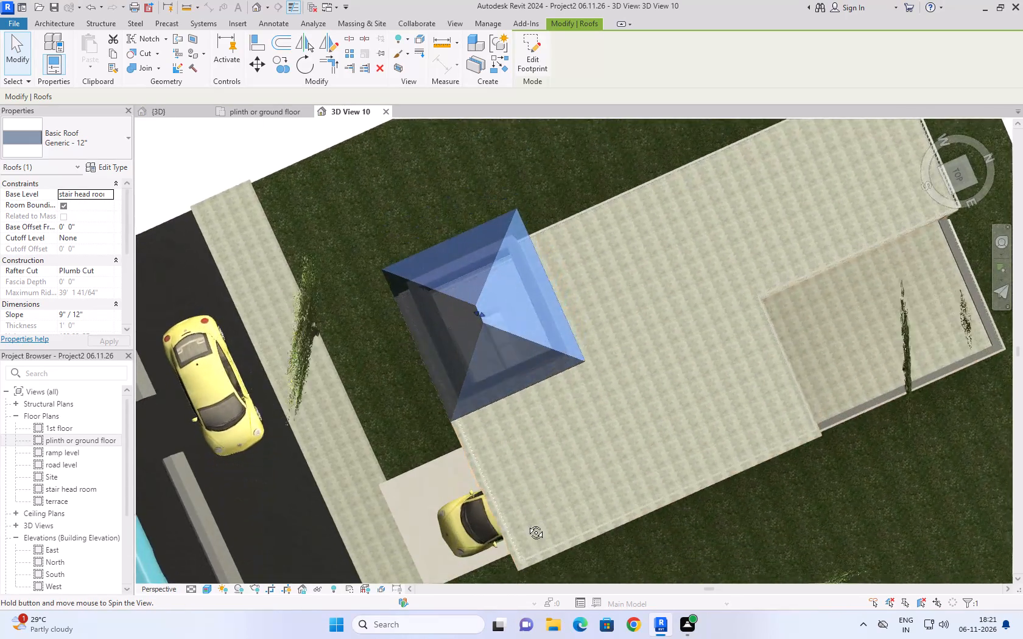
pyautogui.keyDown('shift'); pyautogui.moveTo(527, 523); pyautogui.dragTo(588, 578, button='middle'); pyautogui.keyUp('shift')
pyautogui.keyDown('shift'); pyautogui.scroll(1, 669, 514); pyautogui.keyUp('shift')
pyautogui.keyDown('shift'); pyautogui.moveTo(678, 493); pyautogui.dragTo(687, 475, button='middle'); pyautogui.keyUp('shift')
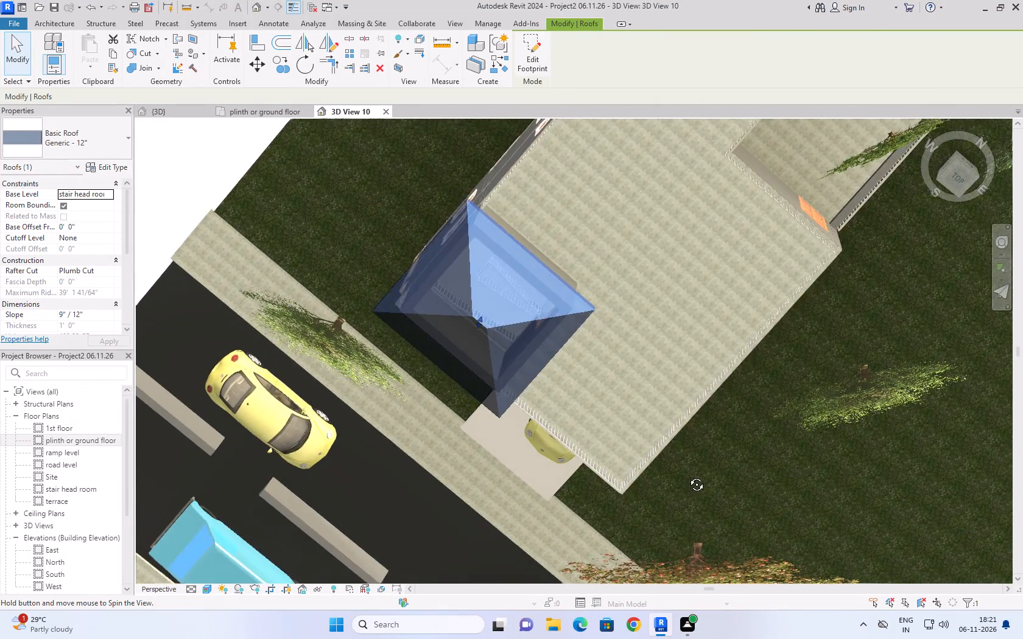
pyautogui.keyDown('shift'); pyautogui.moveTo(687, 475); pyautogui.dragTo(821, 480, button='middle'); pyautogui.keyUp('shift')
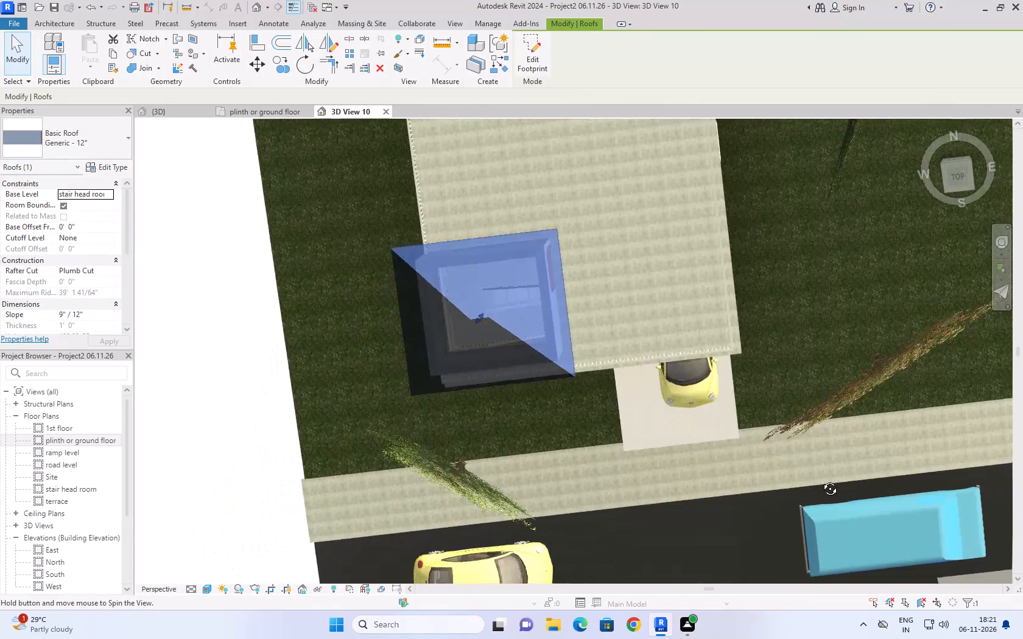
pyautogui.keyDown('shift'); pyautogui.moveTo(821, 480); pyautogui.dragTo(1022, 347, button='middle'); pyautogui.keyUp('shift')
pyautogui.keyDown('shift'); pyautogui.scroll(1, 1022, 348); pyautogui.keyUp('shift')
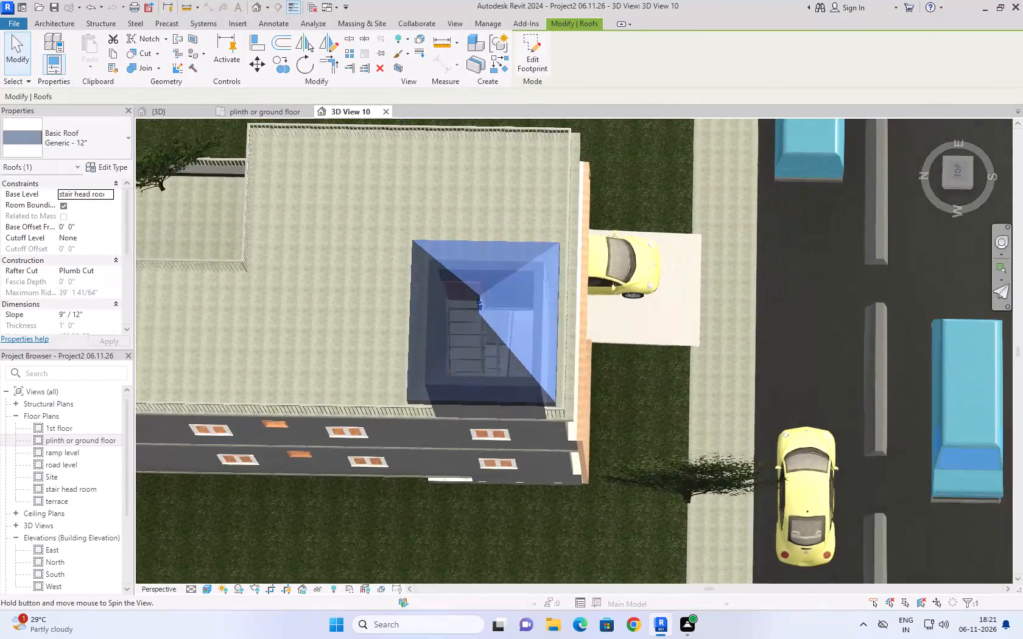
pyautogui.keyDown('shift'); pyautogui.moveTo(1022, 347); pyautogui.dragTo(1022, 343, button='middle'); pyautogui.keyUp('shift')
pyautogui.scroll(3, 479, 363)
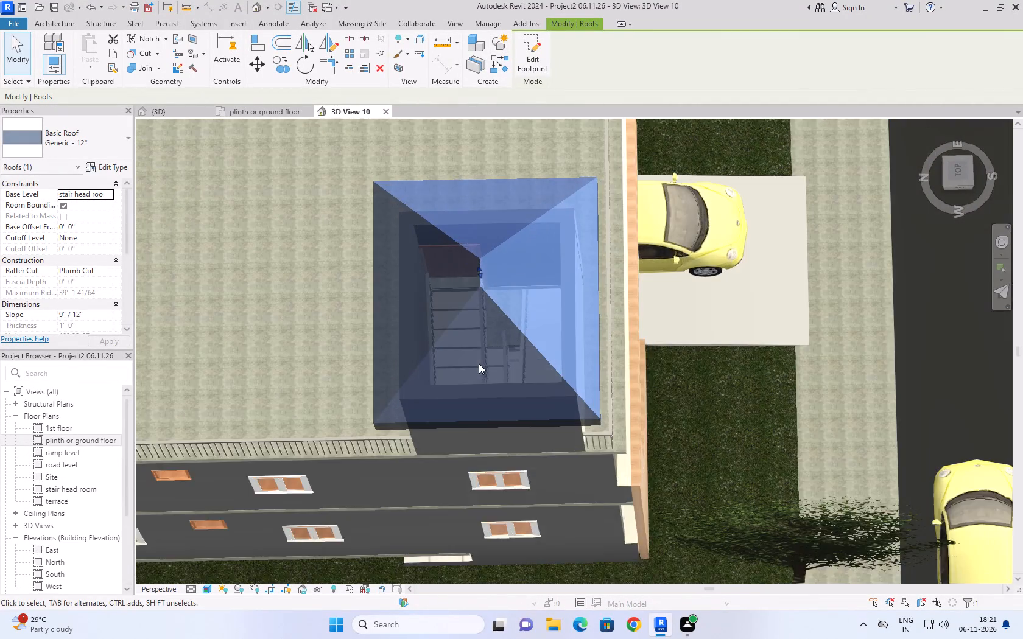
pyautogui.scroll(4, 479, 363)
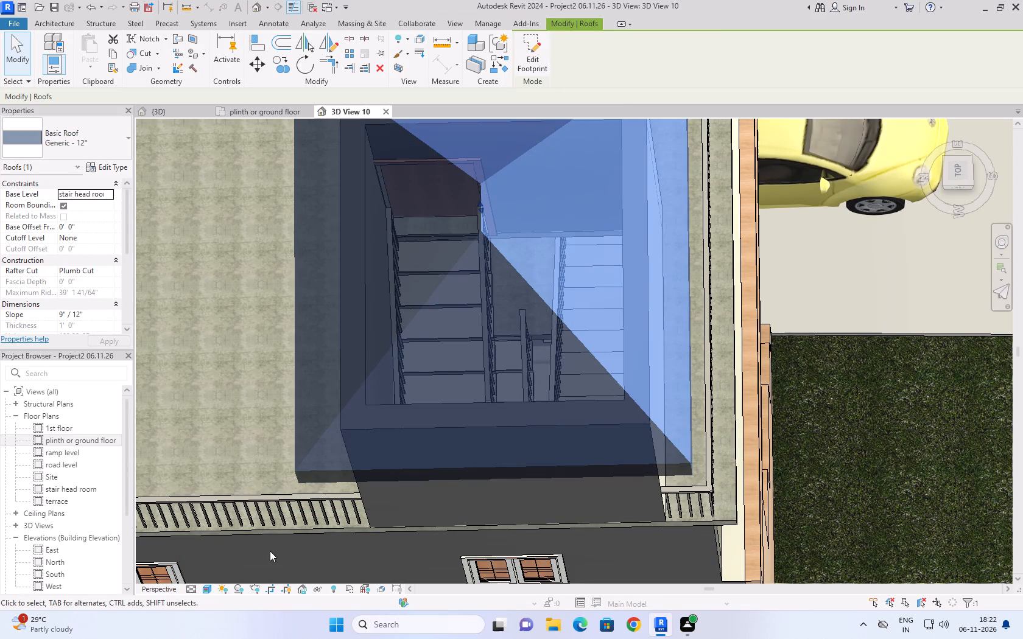
pyautogui.click(930, 131)
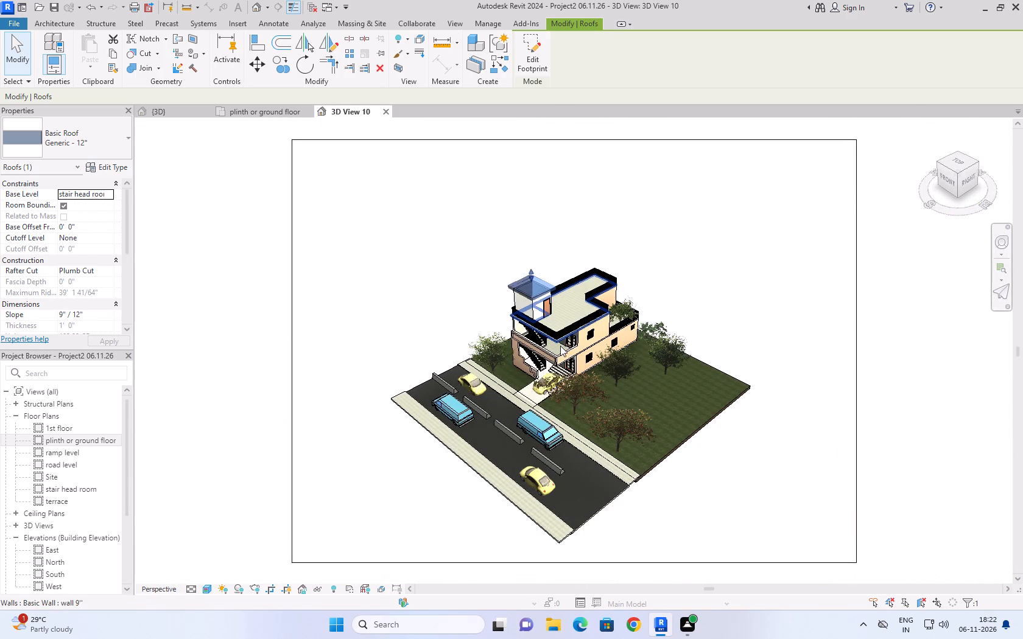
# Look through the open 3D, plinth or ground floor and 3D View 10 views, and inspect the site layout in the floor plan.
pyautogui.click(188, 111)
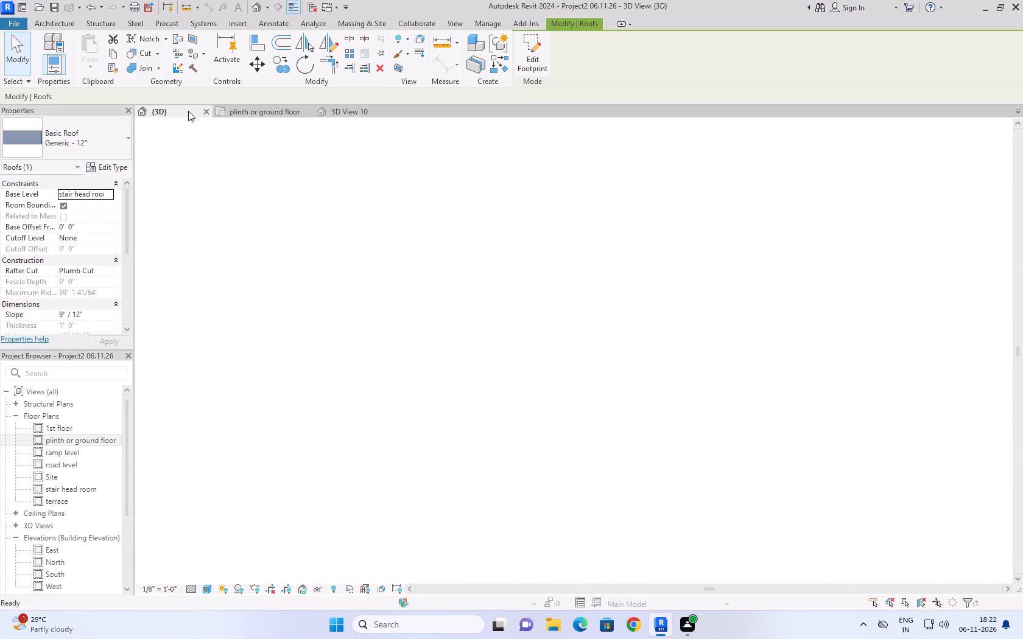
pyautogui.click(279, 114)
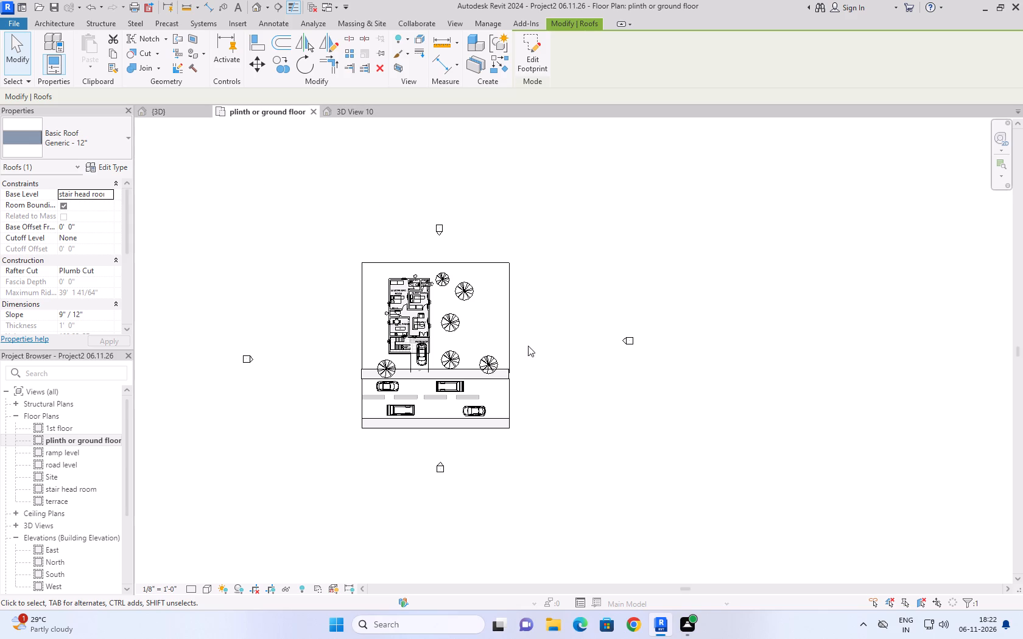
pyautogui.click(358, 114)
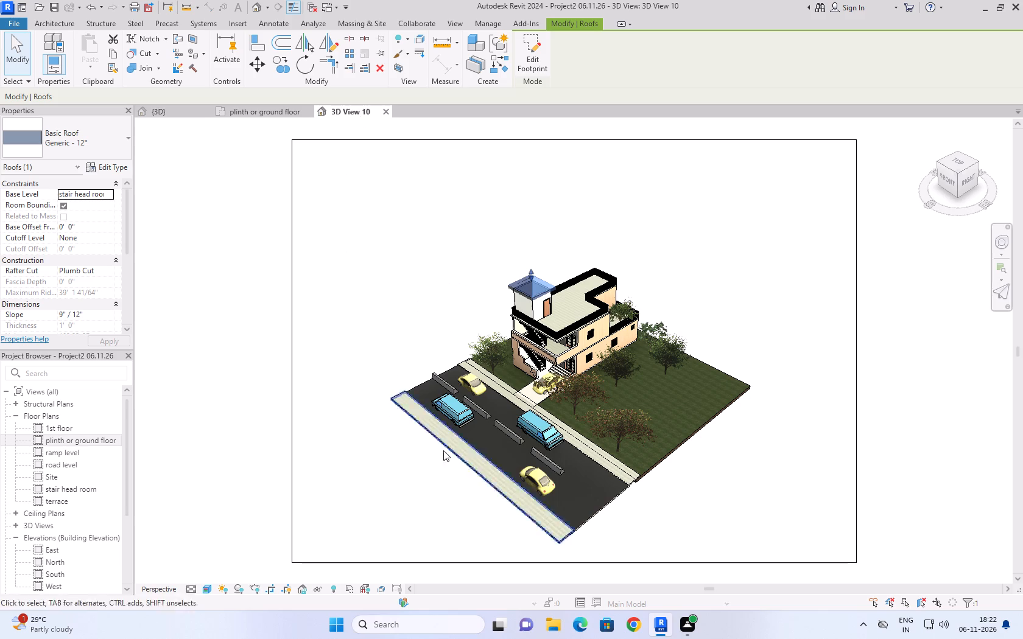
pyautogui.click(252, 118)
pyautogui.click(255, 111)
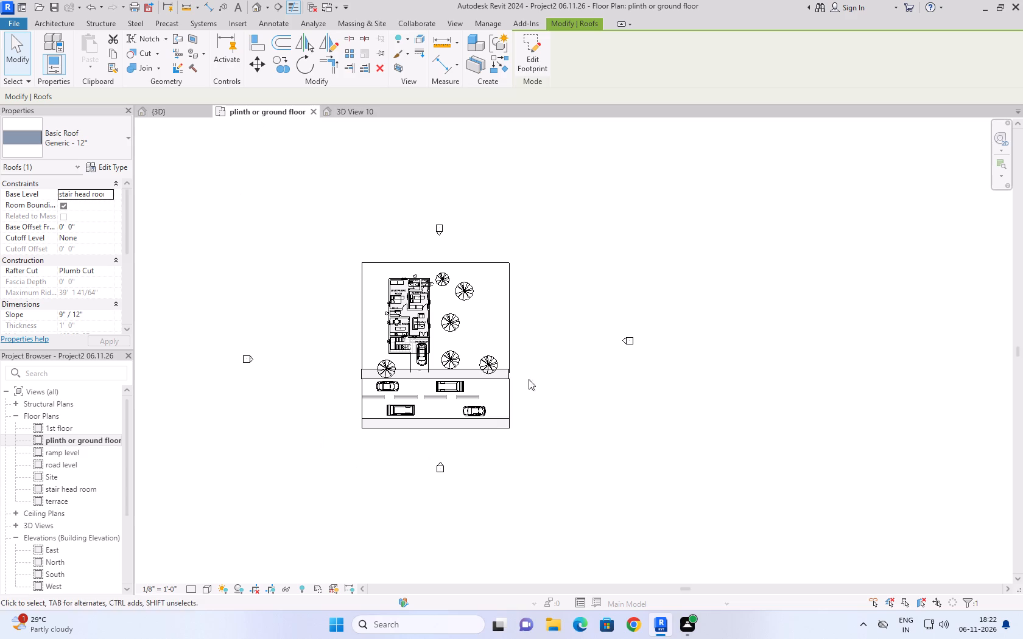
pyautogui.scroll(3, 325, 287)
pyautogui.scroll(3, 578, 316)
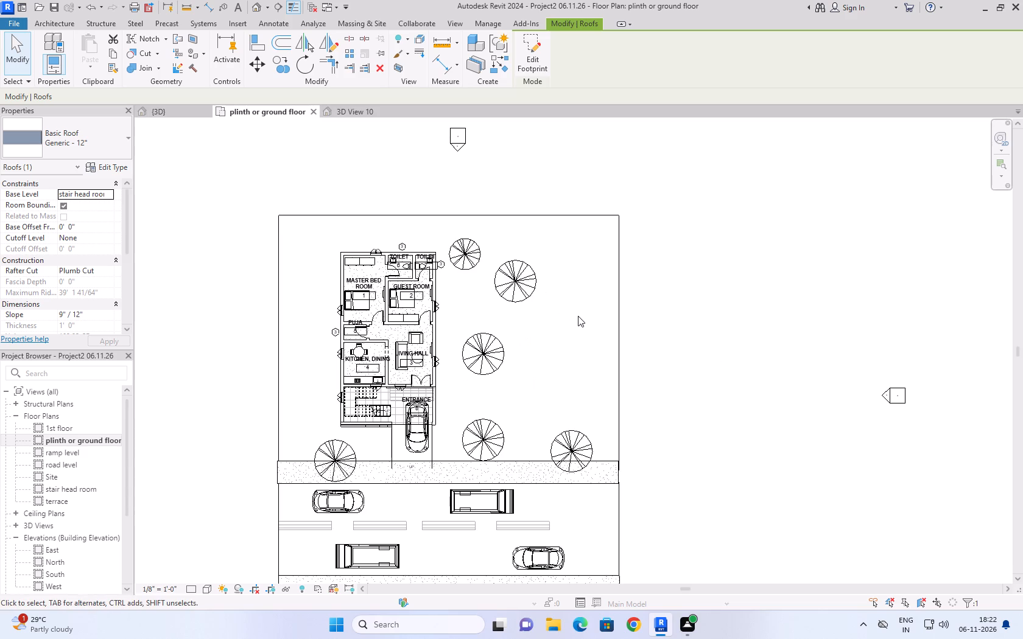
pyautogui.scroll(-4, 680, 290)
pyautogui.scroll(3, 681, 304)
pyautogui.scroll(-3, 681, 304)
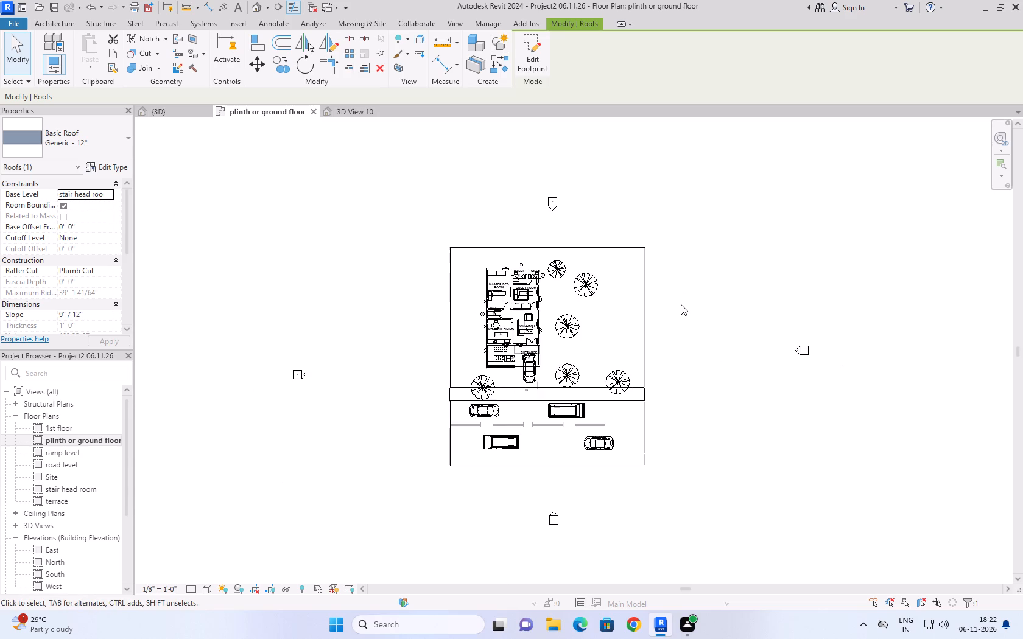
pyautogui.scroll(-3, 673, 338)
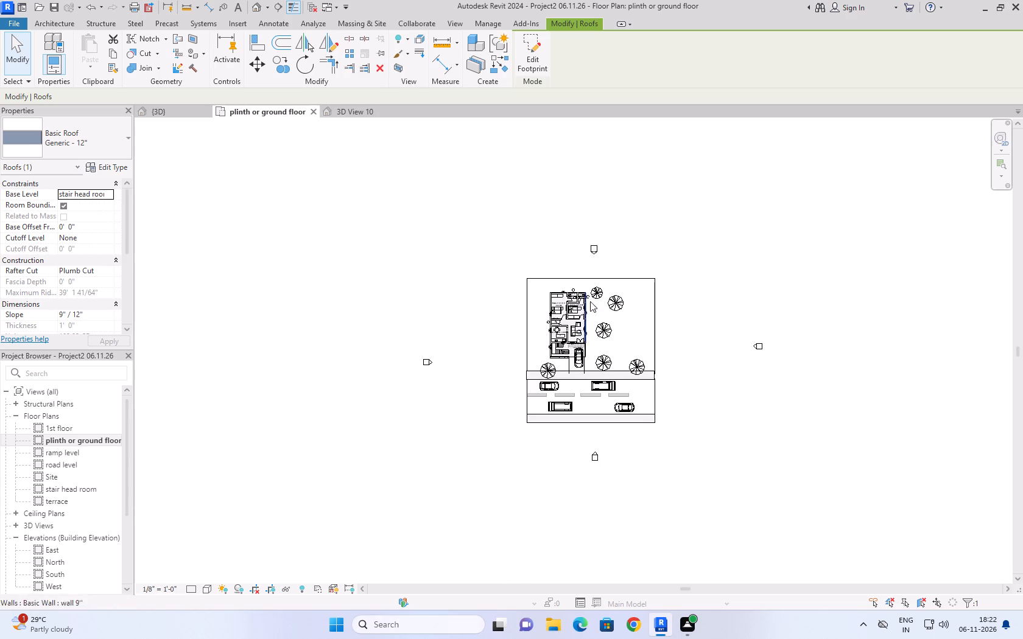
pyautogui.scroll(4, 590, 301)
pyautogui.scroll(-3, 717, 326)
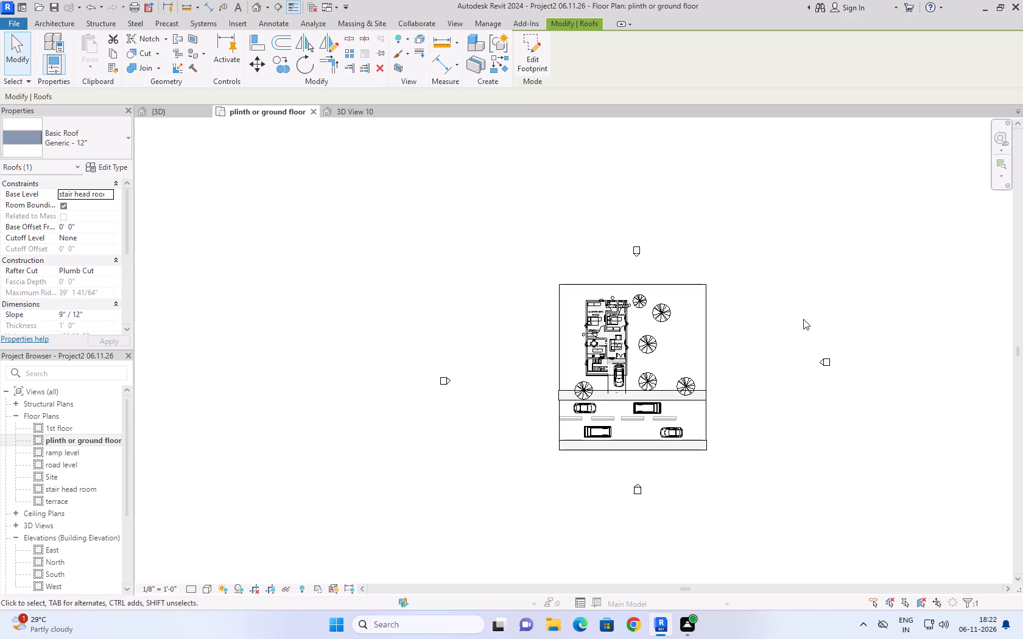
# Move the east and west elevation markers closer to the site boundary in the plinth or ground floor plan.
pyautogui.moveTo(803, 319); pyautogui.dragTo(875, 422)
pyautogui.moveTo(831, 363); pyautogui.dragTo(764, 363)
pyautogui.click(804, 312)
pyautogui.moveTo(414, 328); pyautogui.dragTo(497, 453)
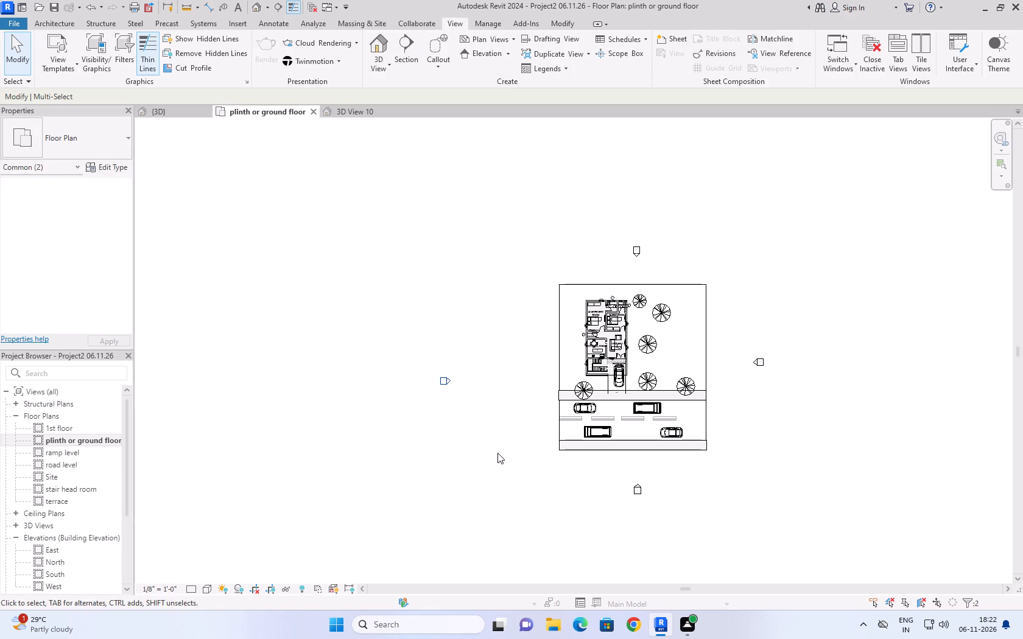
pyautogui.moveTo(441, 384); pyautogui.dragTo(482, 369)
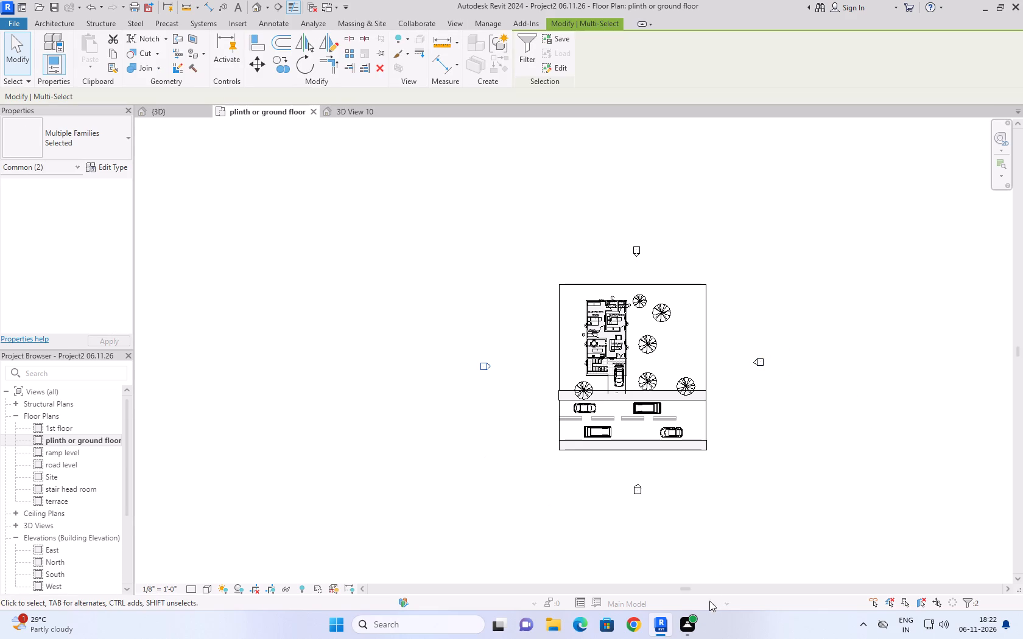
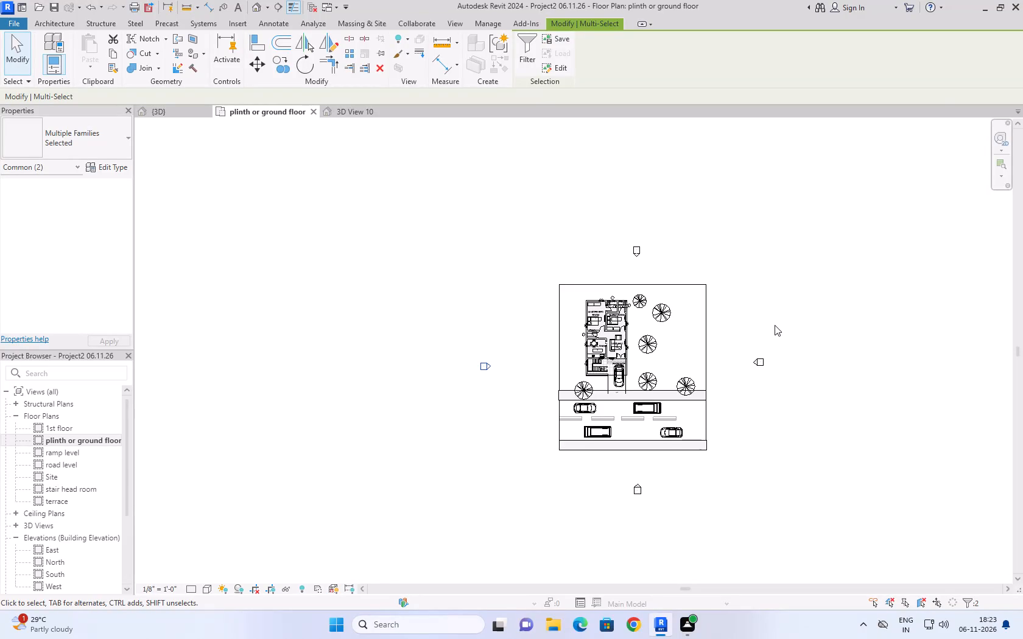
# Clear the marker selection and inspect the toilets, rooms and site layout up close and overall in the ground floor plan.
pyautogui.scroll(4, 775, 326)
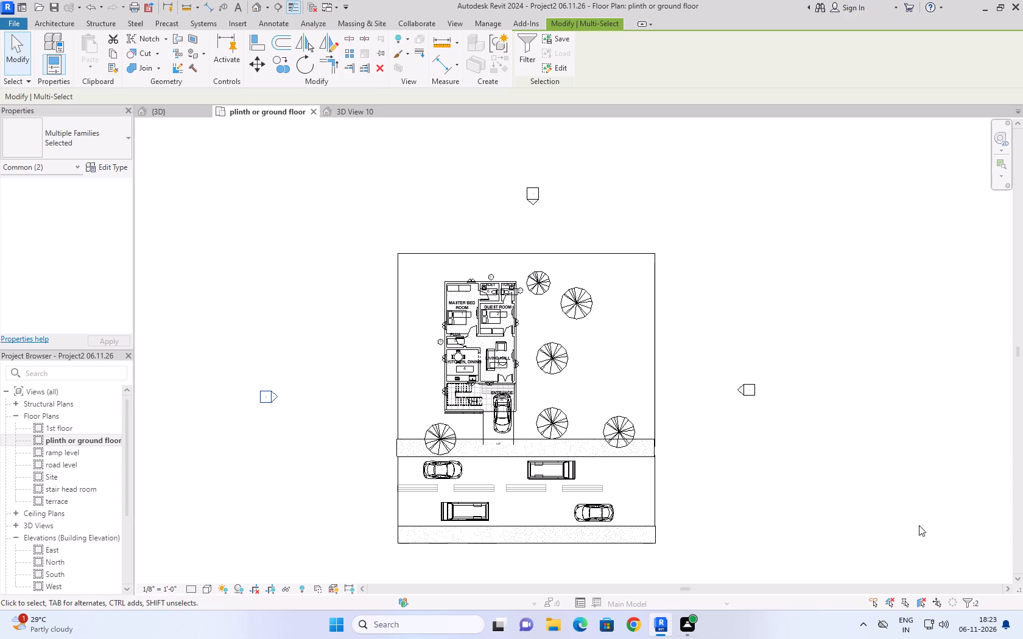
pyautogui.scroll(9, 518, 288)
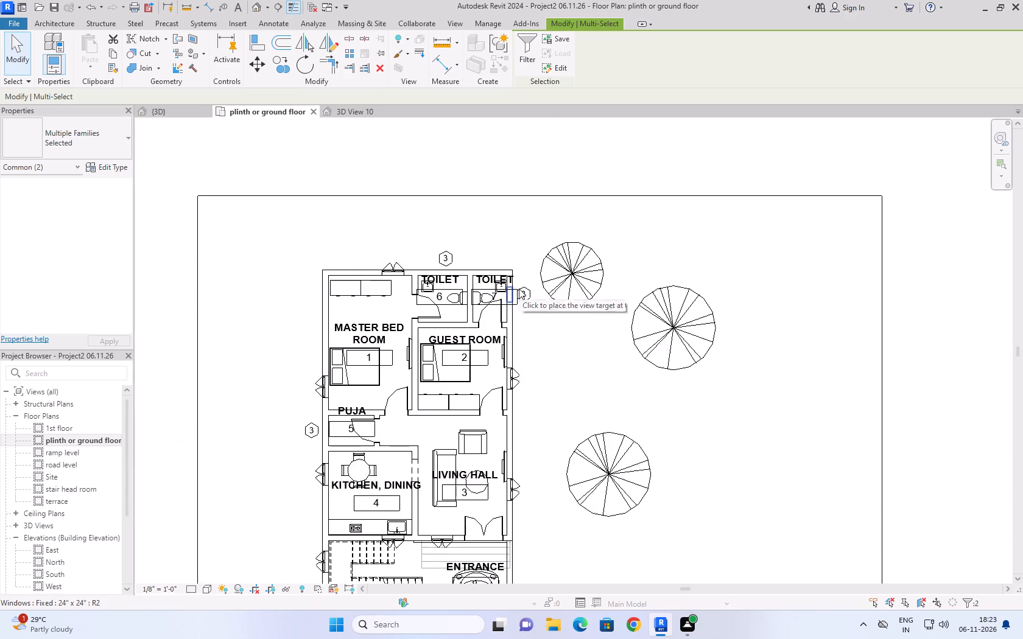
pyautogui.scroll(7, 519, 288)
pyautogui.scroll(-1, 519, 288)
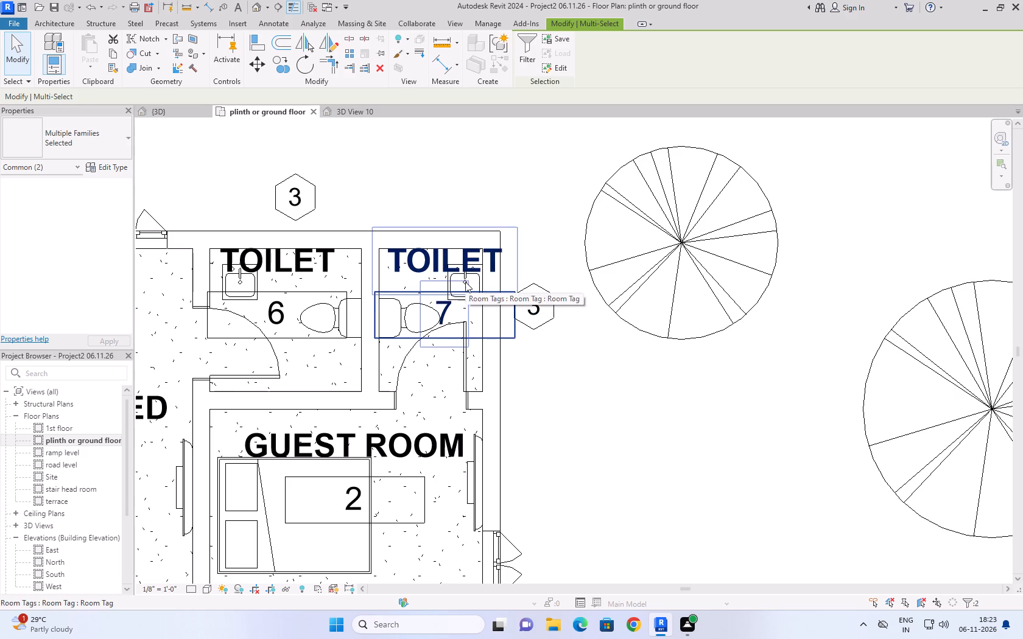
pyautogui.click(912, 195)
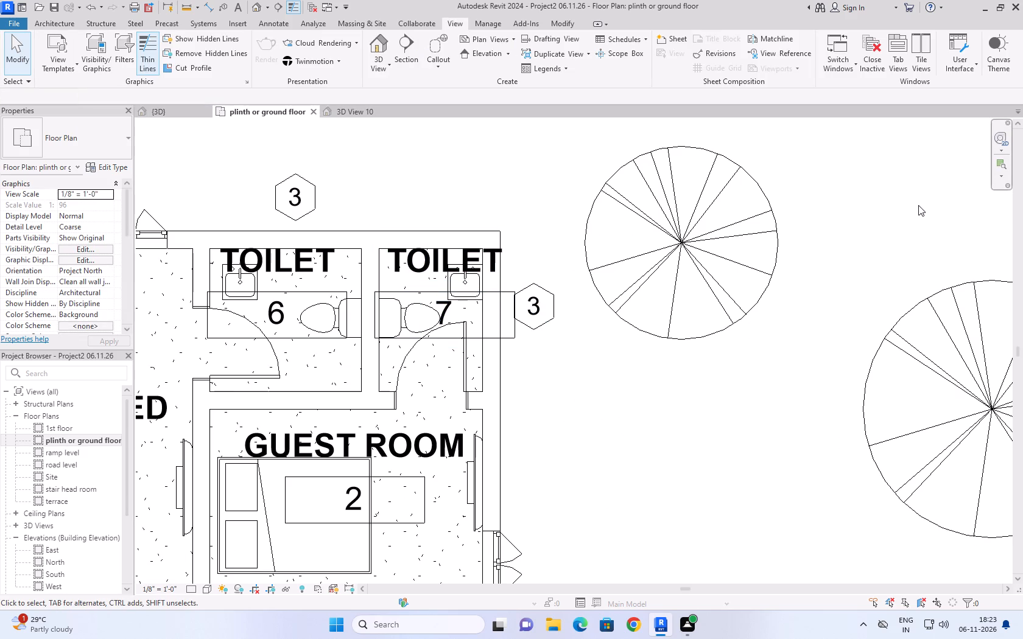
pyautogui.scroll(-9, 899, 220)
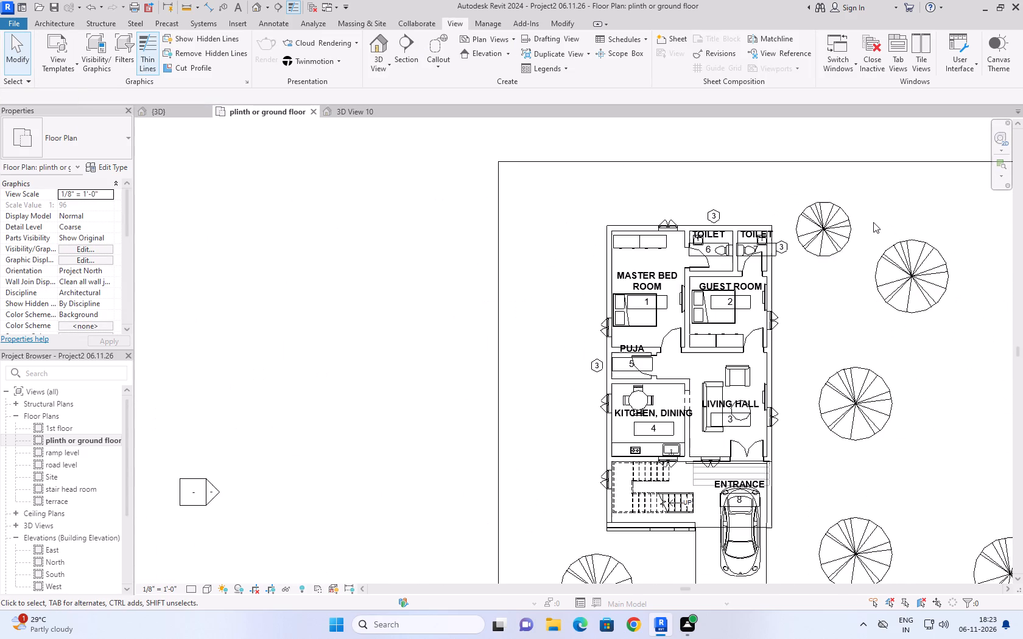
pyautogui.scroll(-5, 861, 185)
pyautogui.moveTo(898, 135); pyautogui.dragTo(564, 158, button='middle')
pyautogui.scroll(-3, 566, 146)
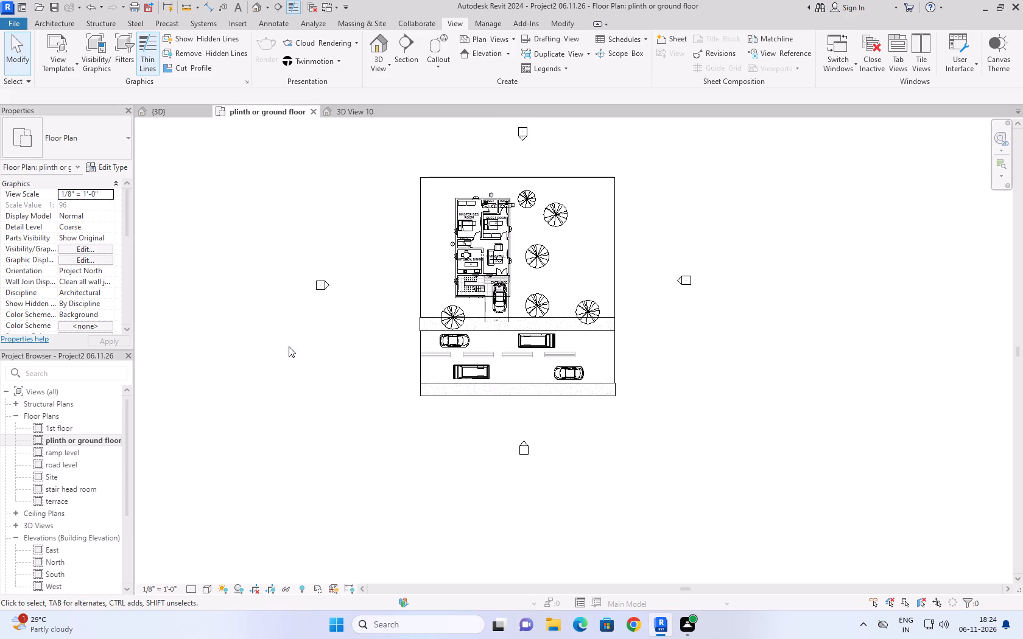
# In the default 3D view, place a slanted 9"x12" concrete rectangular structural column about 49'-6" long in the empty space beside the site.
pyautogui.click(176, 108)
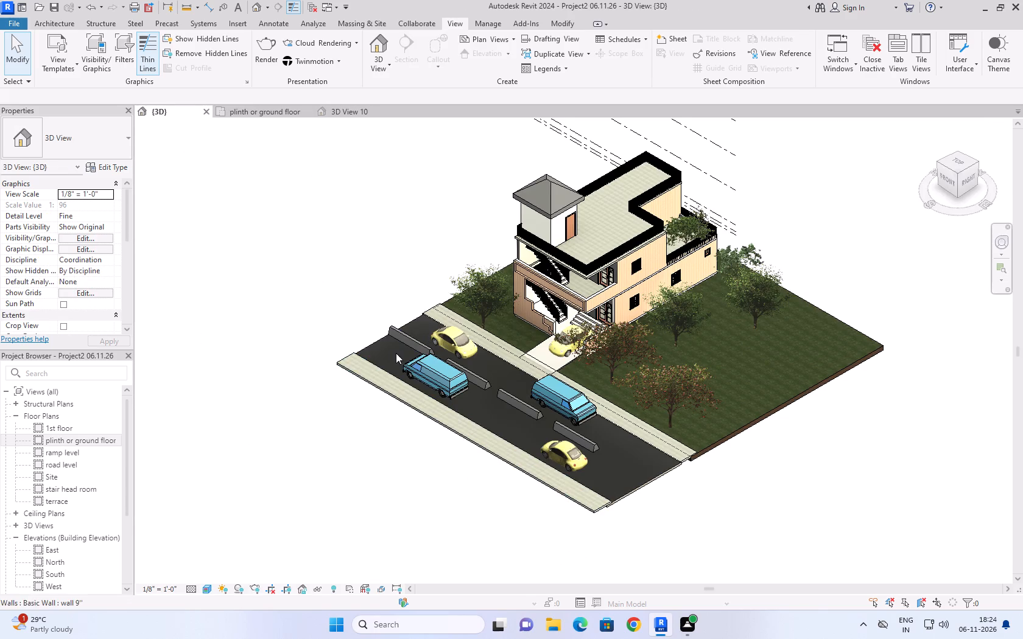
pyautogui.scroll(-5, 411, 352)
pyautogui.scroll(3, 553, 544)
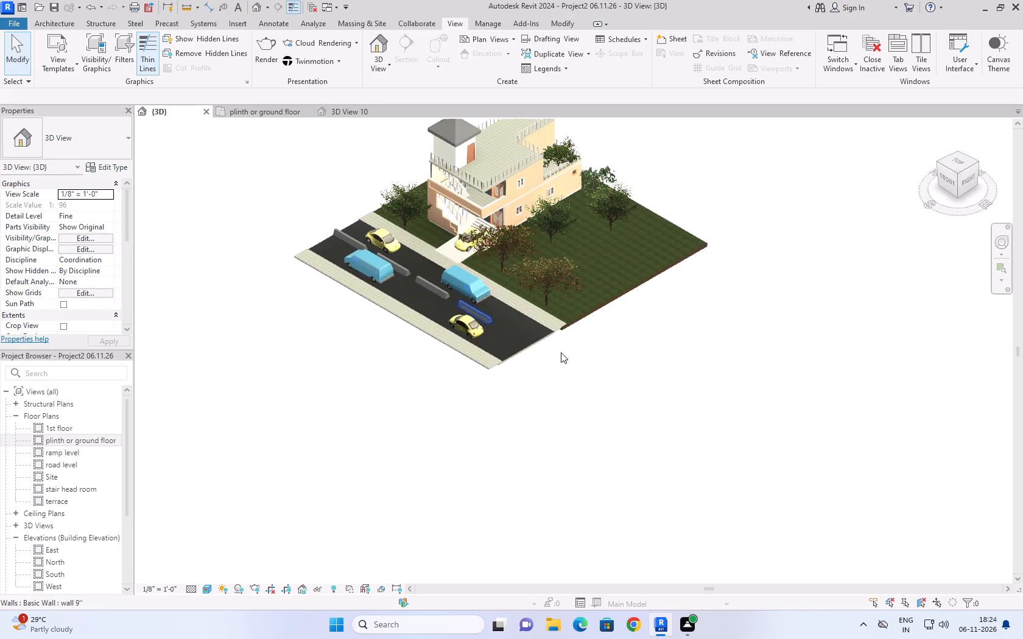
pyautogui.scroll(1, 589, 355)
pyautogui.moveTo(589, 355); pyautogui.dragTo(596, 424, button='middle')
pyautogui.scroll(-1, 597, 424)
pyautogui.scroll(2, 232, 197)
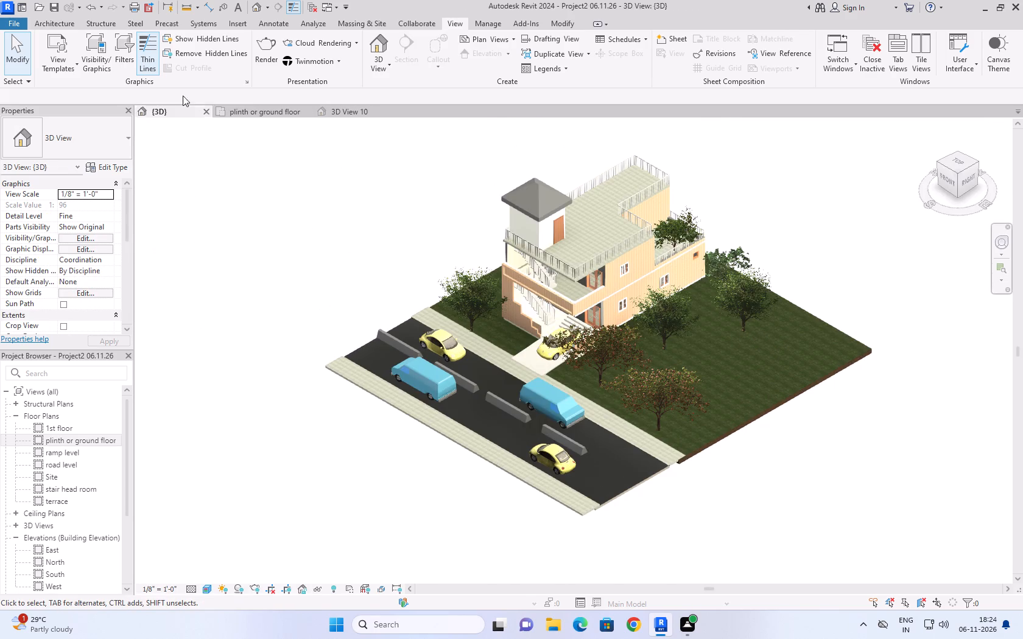
pyautogui.click(98, 27)
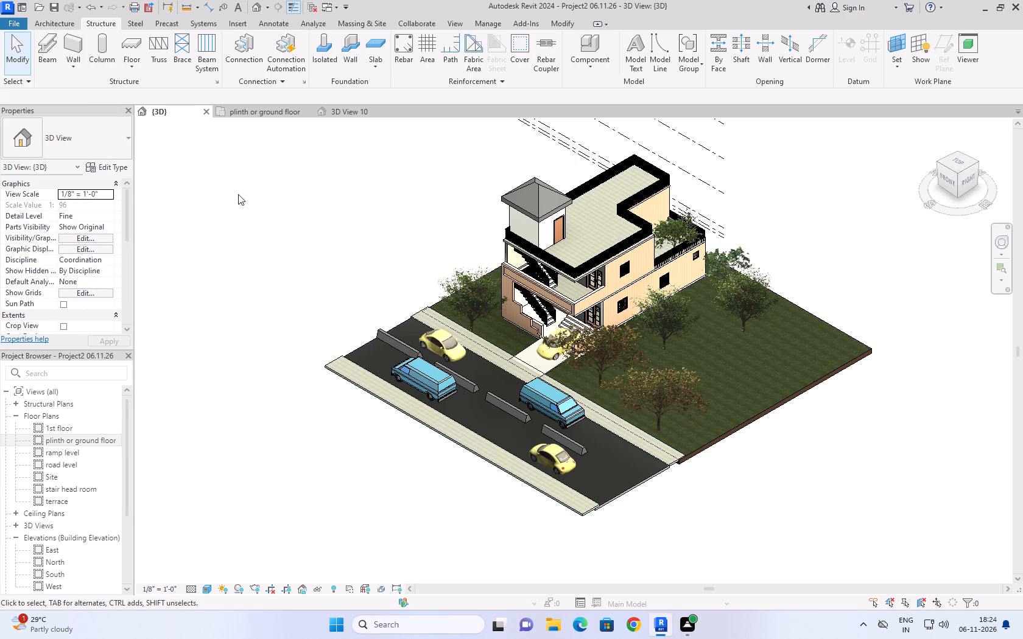
pyautogui.click(94, 52)
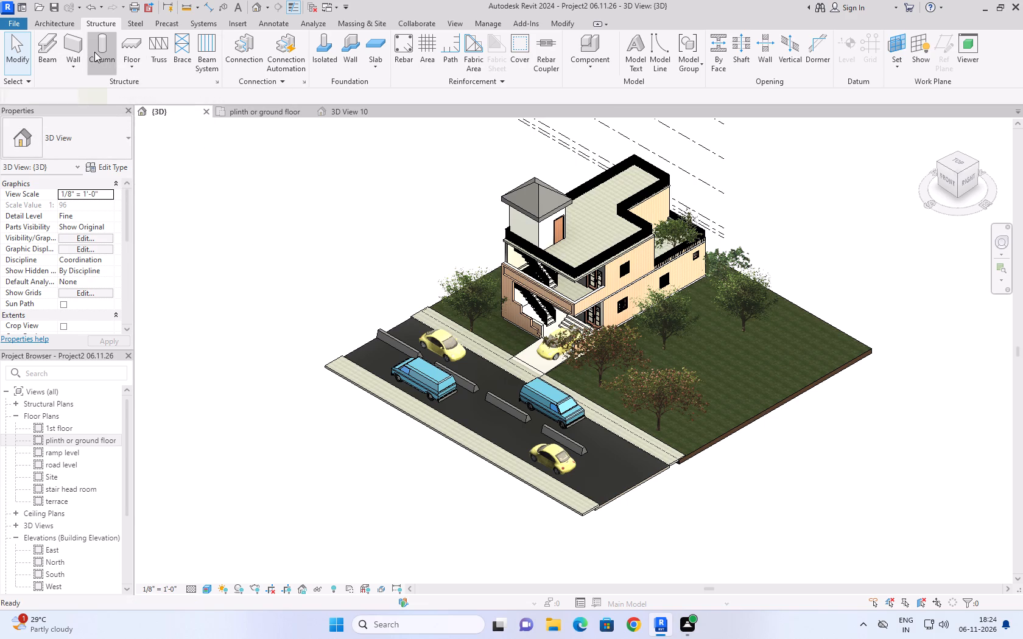
pyautogui.click(185, 194)
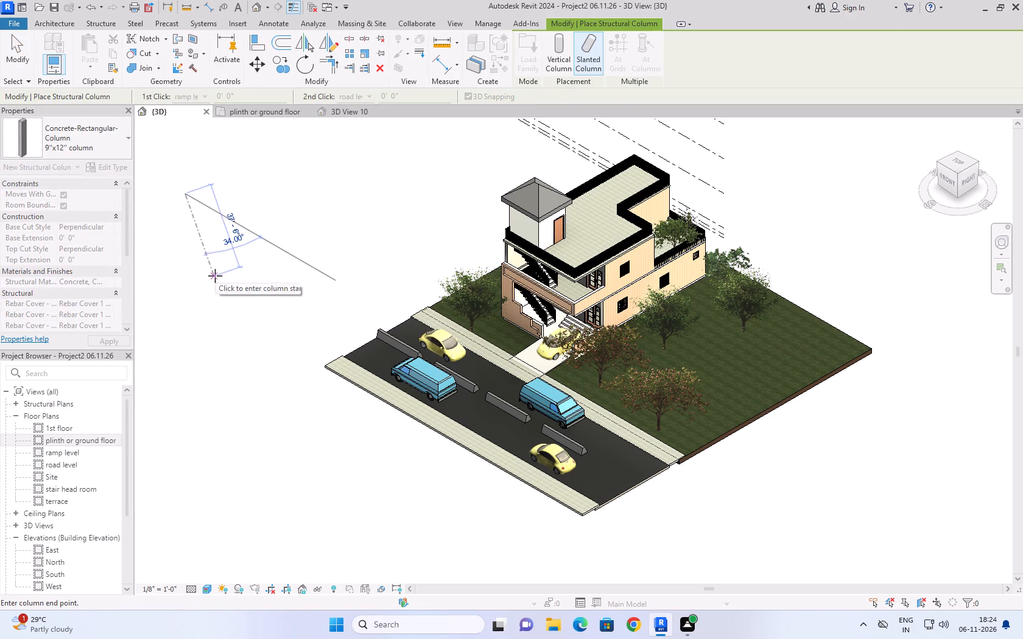
pyautogui.click(189, 306)
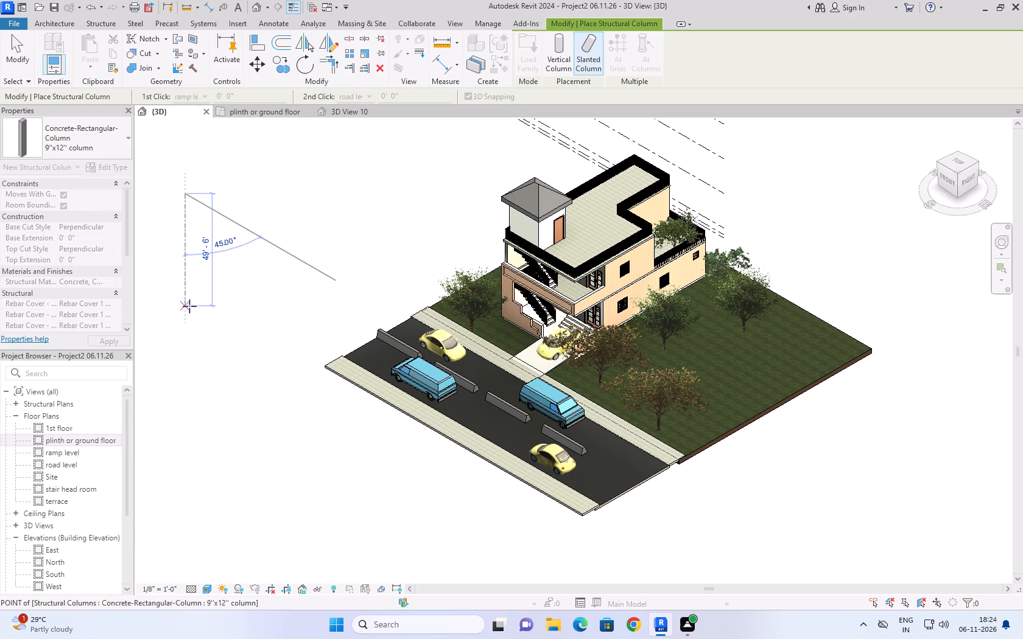
pyautogui.click(23, 54)
# Start structural Rebar for the new column, accept the rebar shape definition settings and agree to load a rebar shape family.
pyautogui.scroll(3, 167, 246)
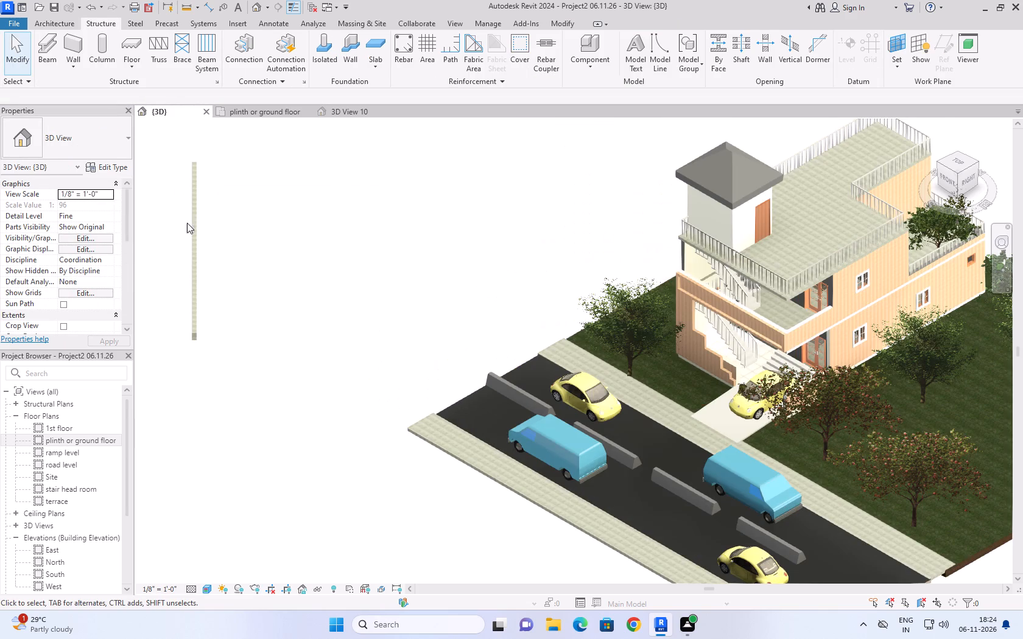
pyautogui.click(197, 211)
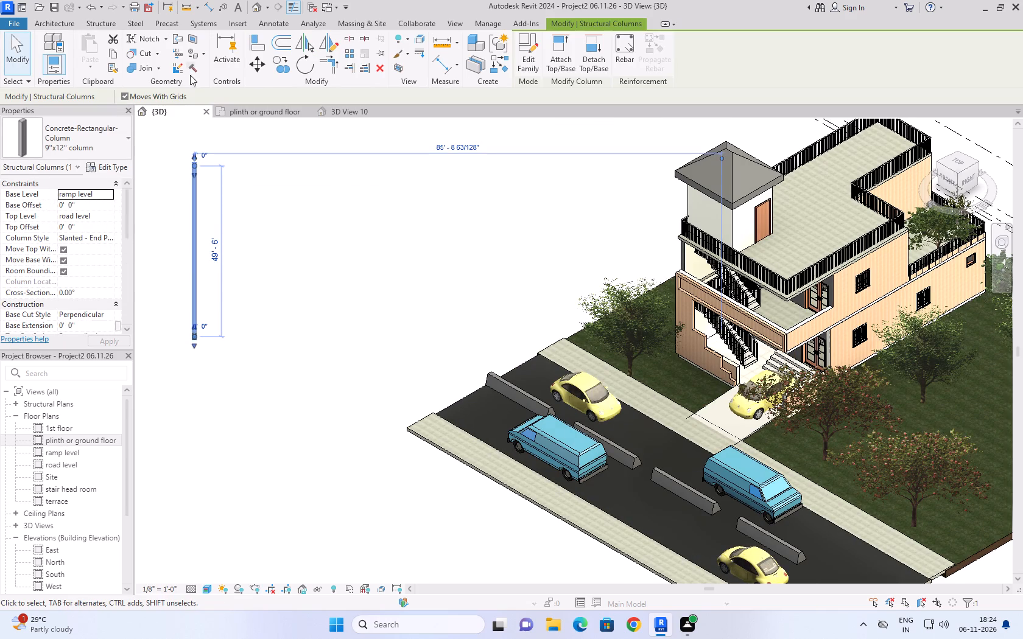
pyautogui.click(102, 19)
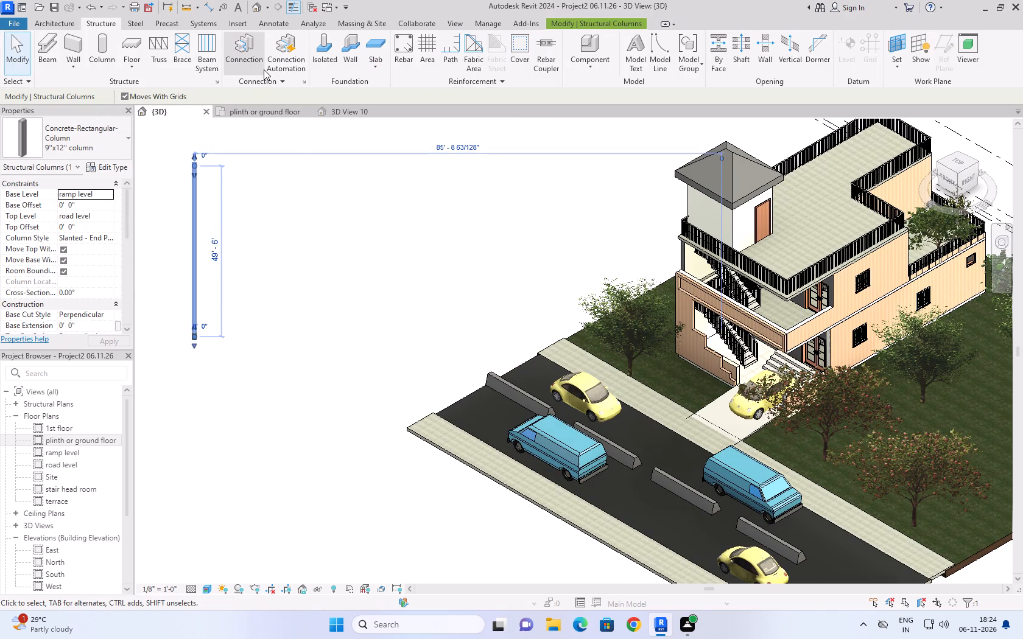
pyautogui.click(408, 54)
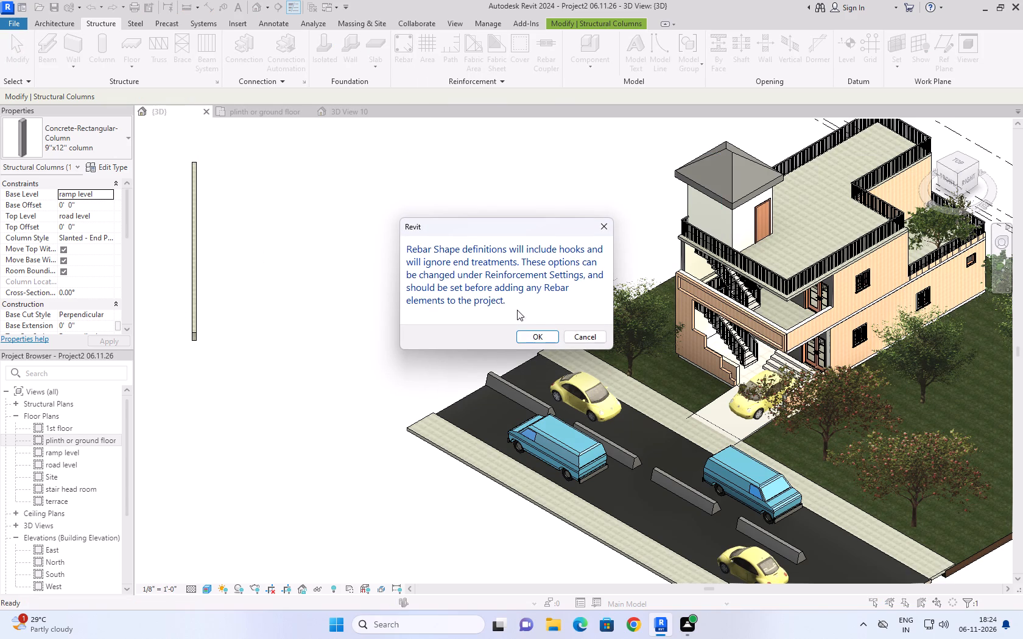
pyautogui.click(535, 332)
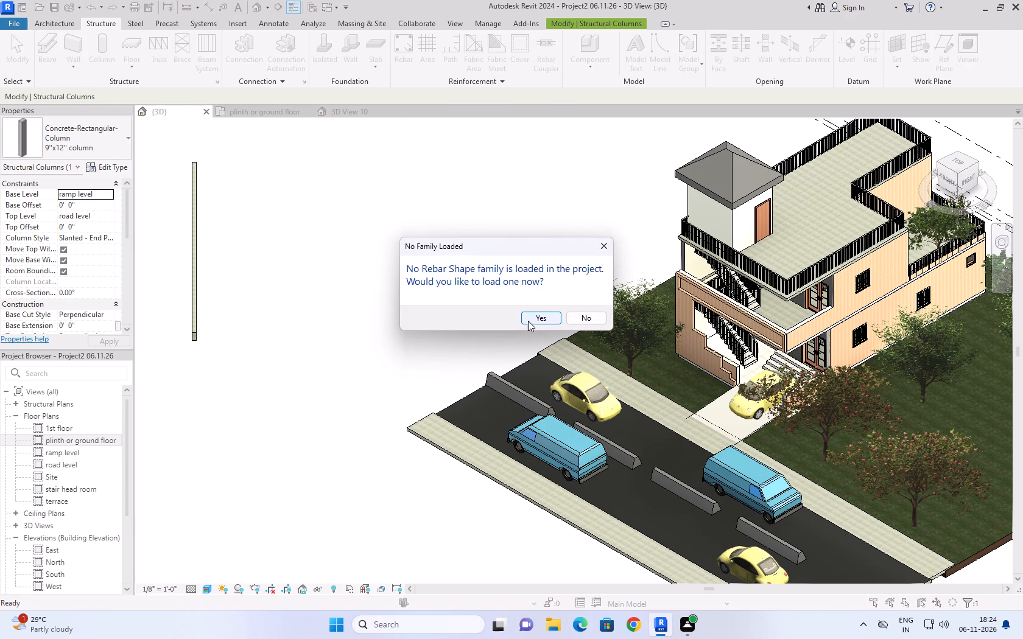
pyautogui.click(538, 312)
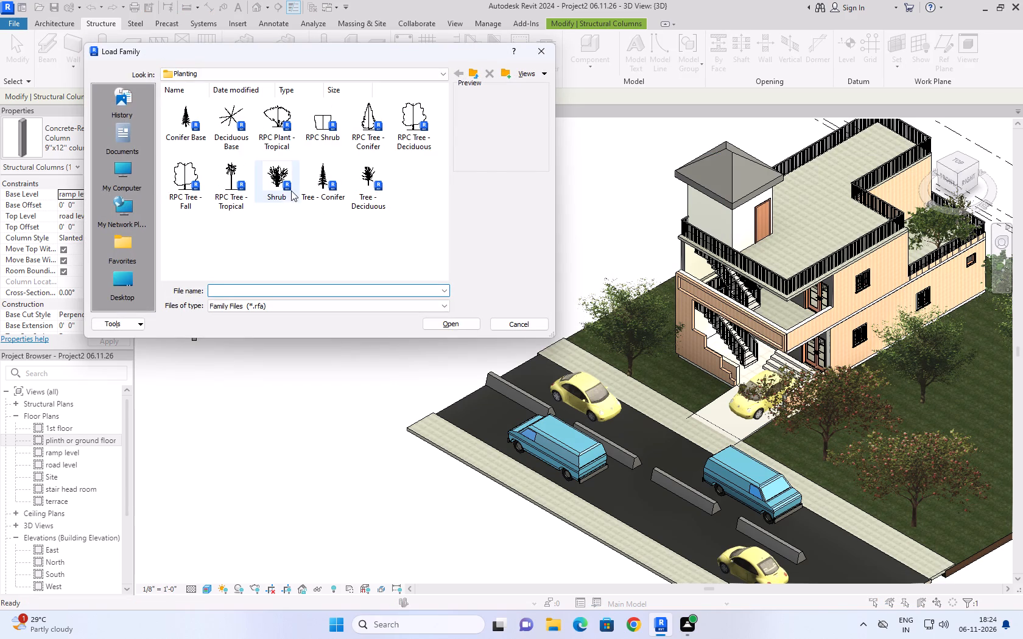
# Browse the US family library to the Structural Rebar Shapes folder and preview shapes 08 and 09.
pyautogui.click(477, 75)
pyautogui.scroll(-5, 345, 220)
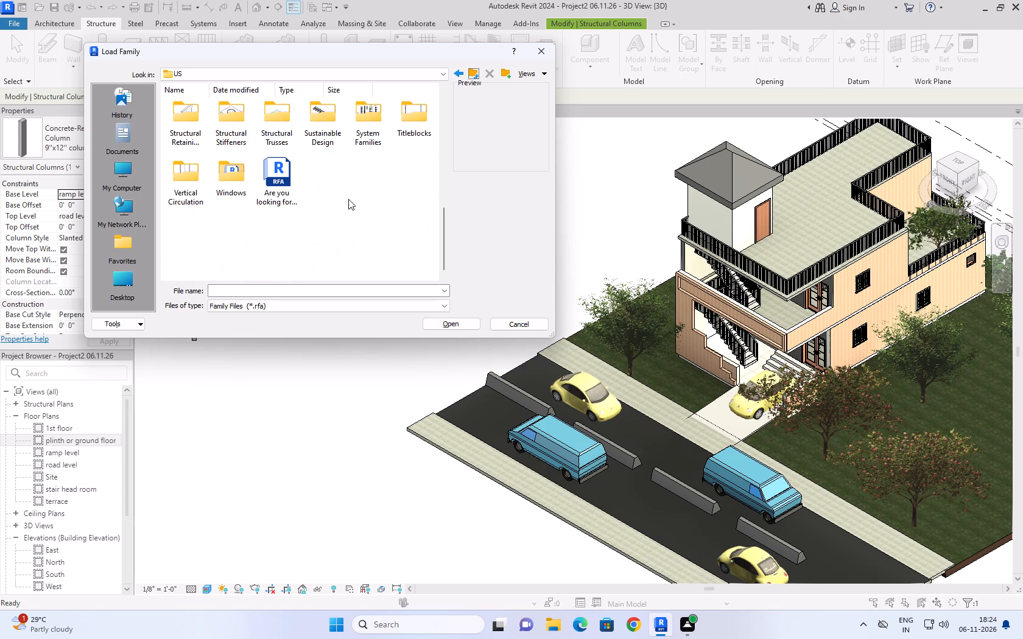
pyautogui.scroll(1, 209, 136)
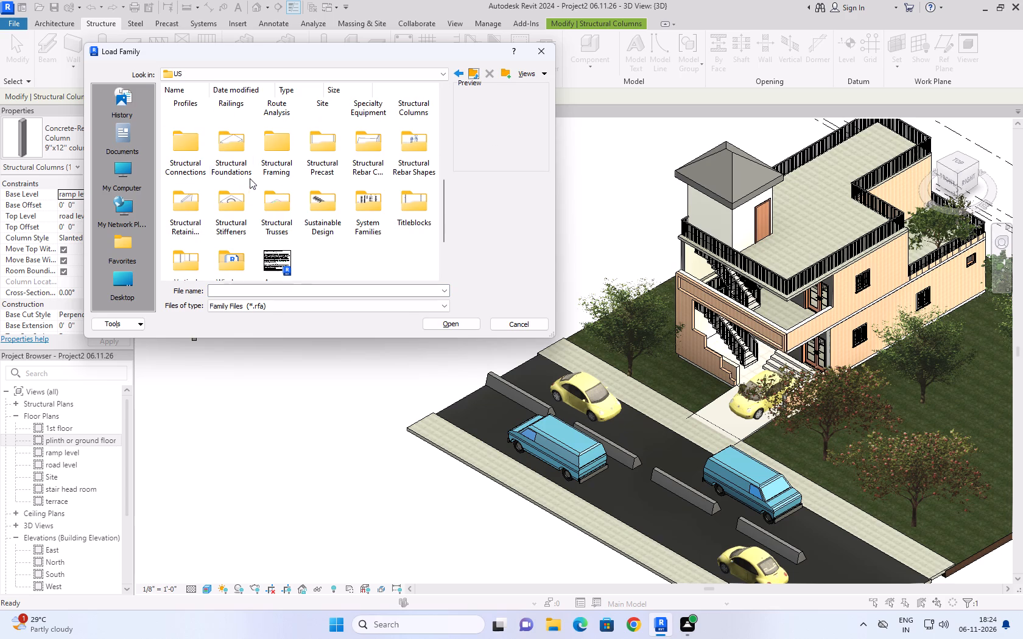
pyautogui.click(370, 172)
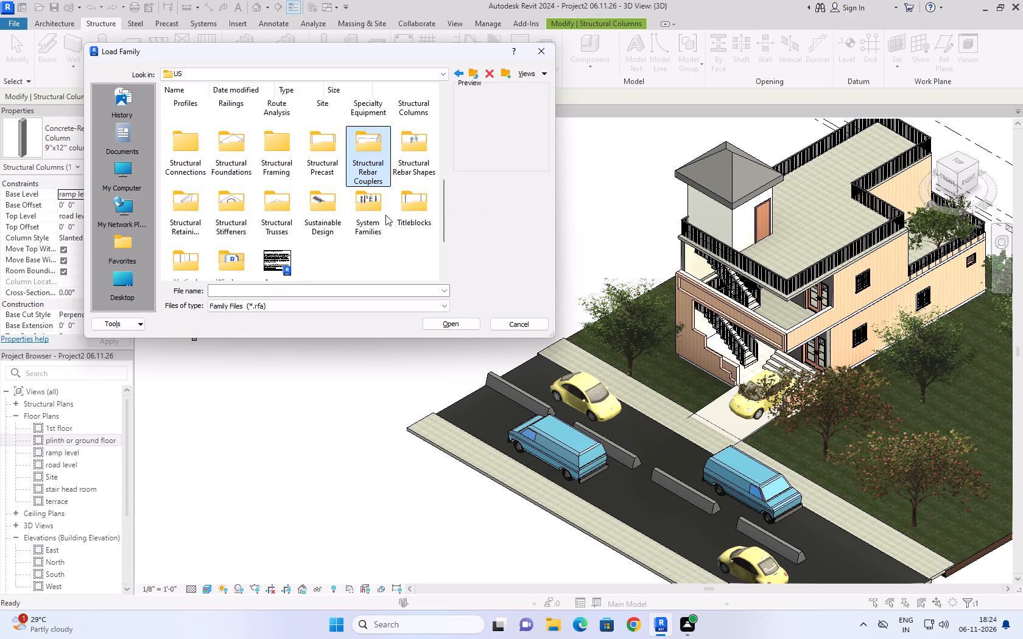
pyautogui.click(420, 168)
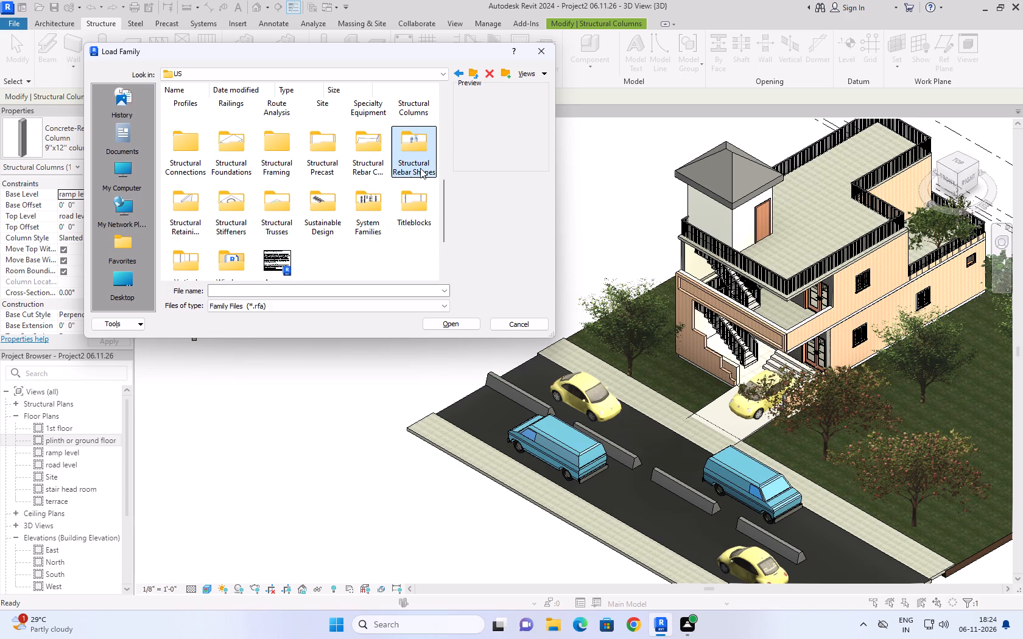
pyautogui.doubleClick(420, 146)
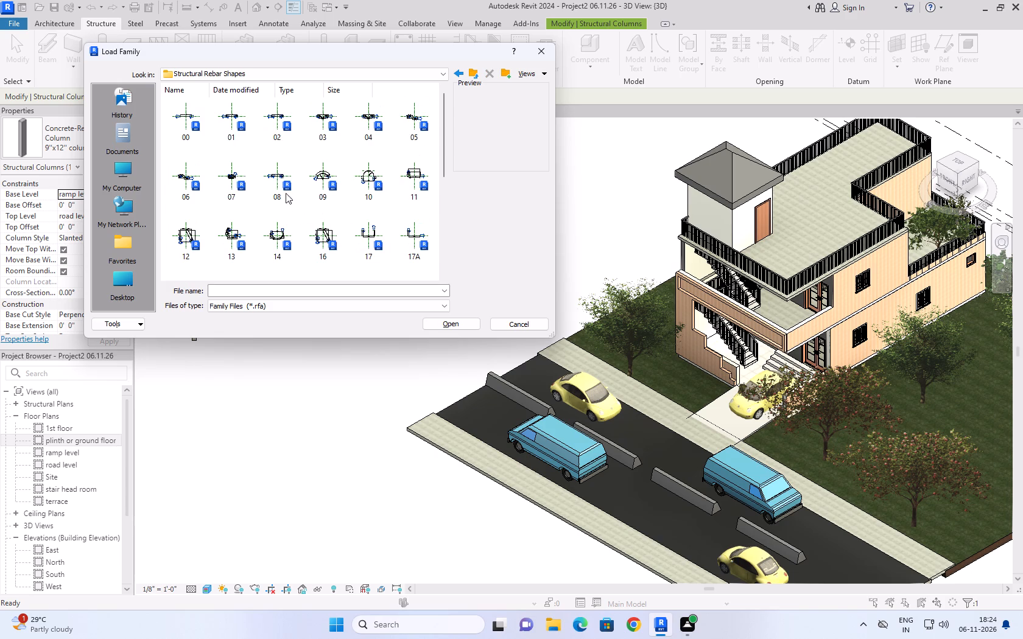
pyautogui.scroll(3, 286, 187)
pyautogui.click(286, 187)
pyautogui.click(308, 183)
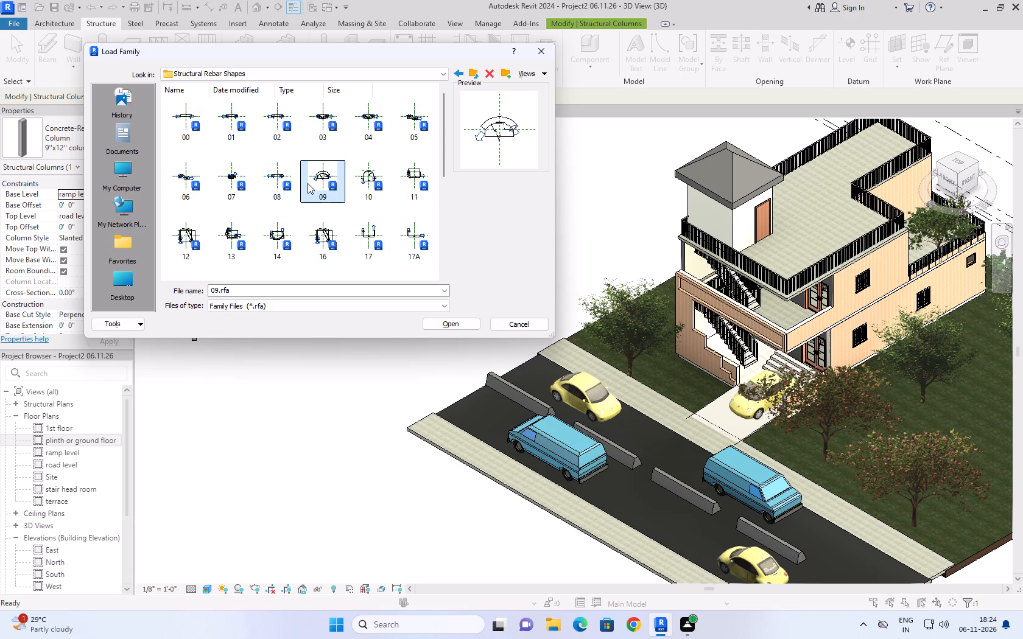
# Go back to the US library folder and look through its structural family folders for reinforcement content.
pyautogui.click(474, 72)
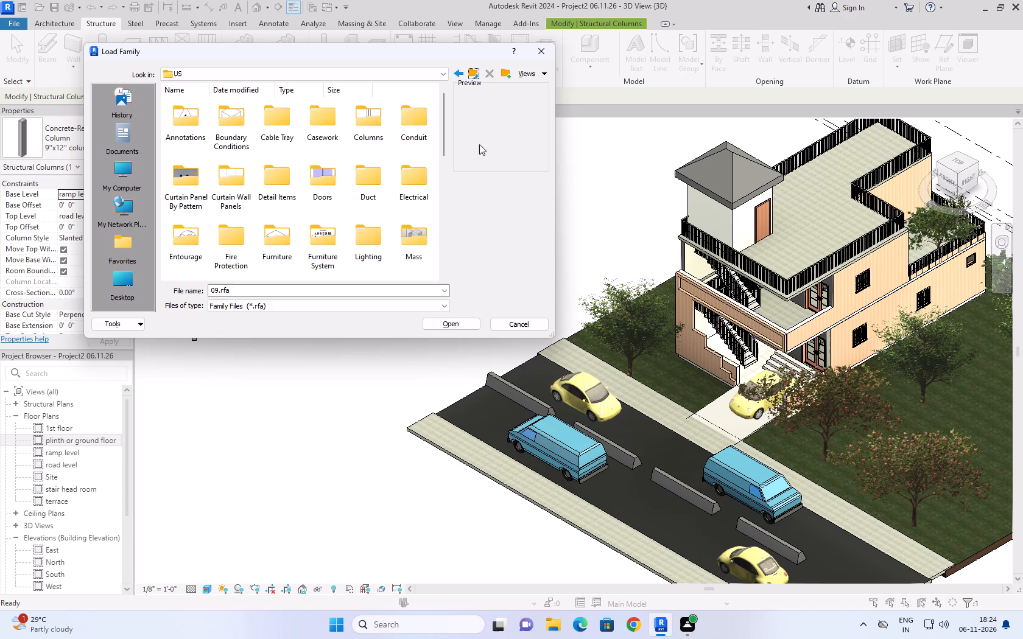
pyautogui.scroll(-4, 407, 225)
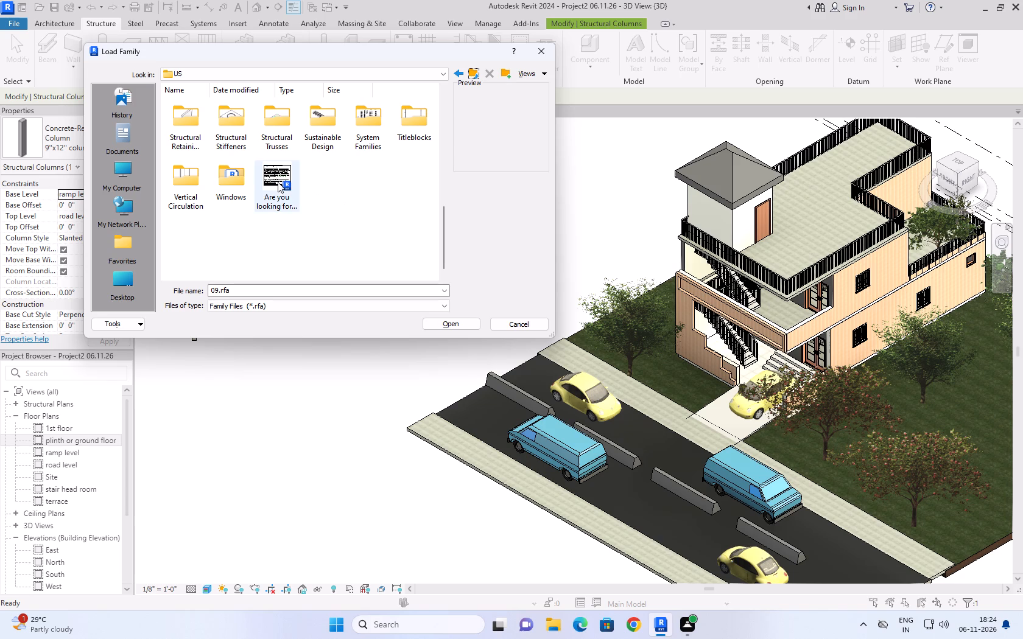
pyautogui.click(189, 141)
pyautogui.click(225, 130)
pyautogui.click(283, 126)
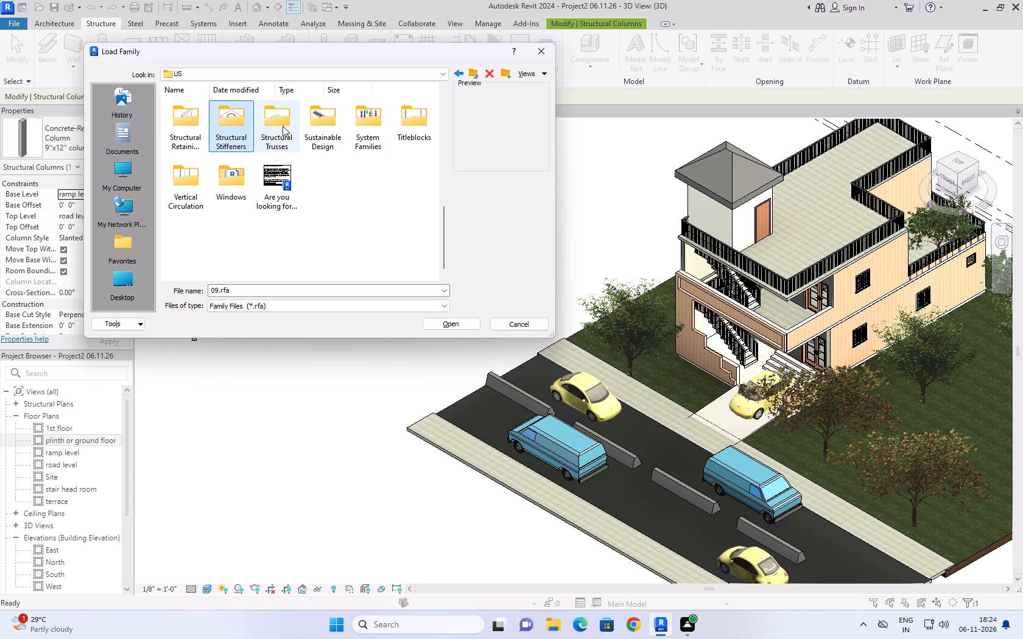
pyautogui.scroll(1, 284, 170)
pyautogui.scroll(1, 209, 180)
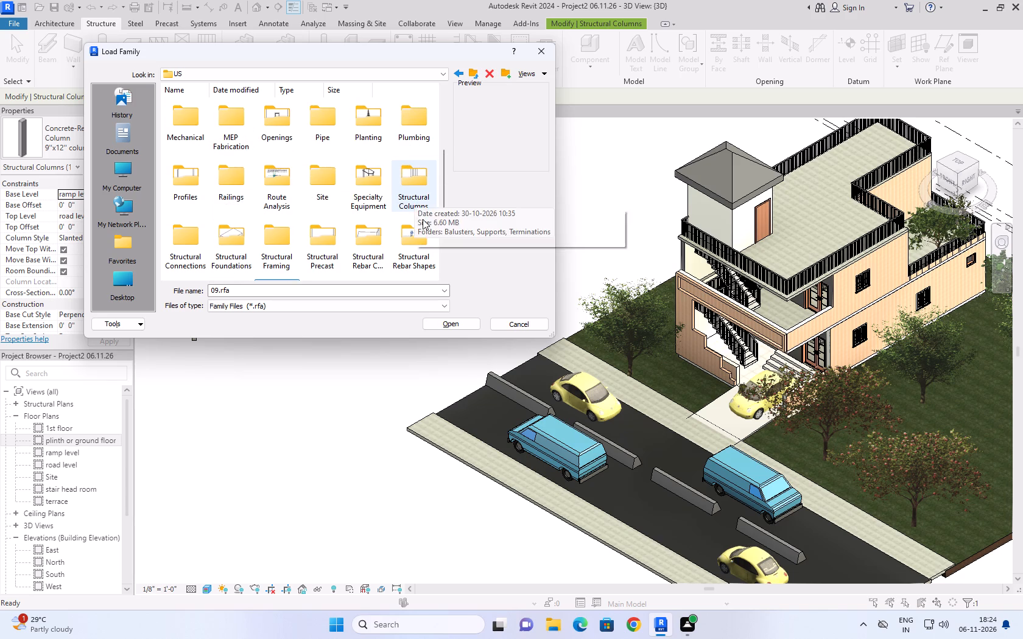
pyautogui.click(376, 232)
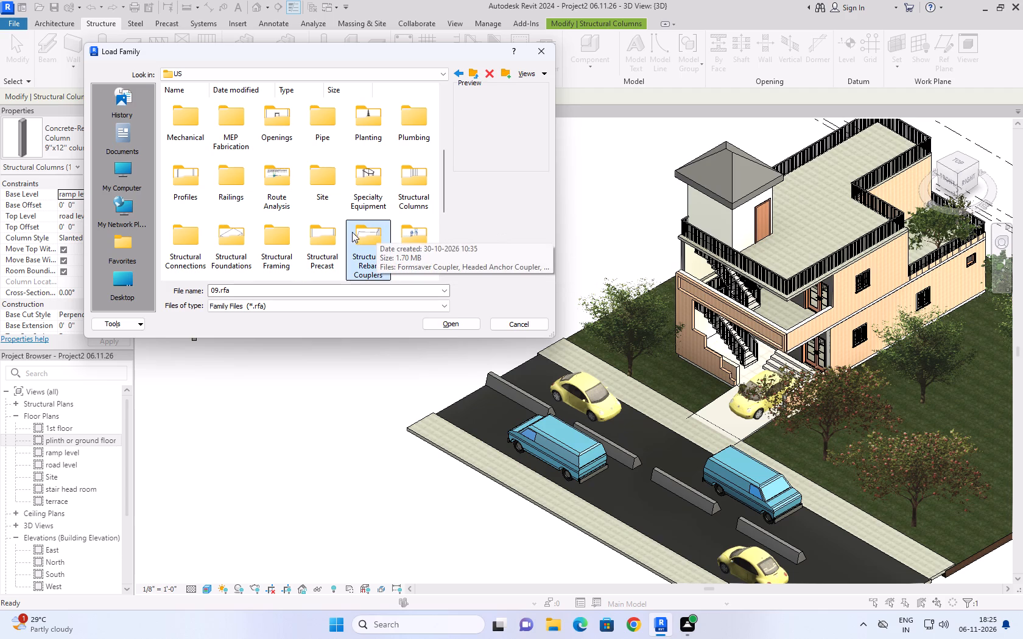
pyautogui.click(318, 228)
pyautogui.click(272, 228)
pyautogui.click(230, 231)
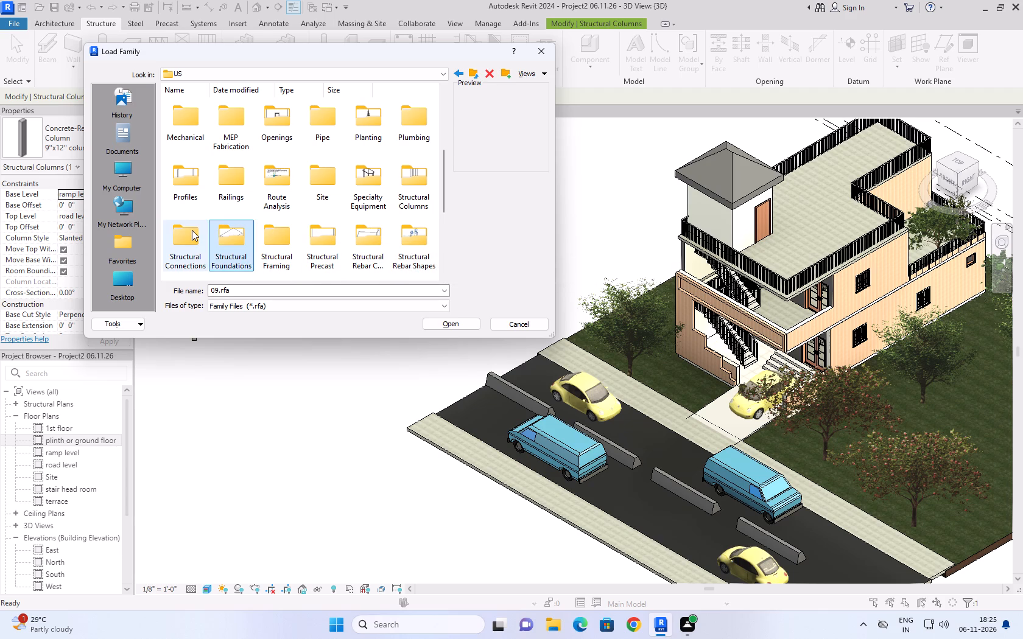
pyautogui.click(189, 230)
# Reopen the Structural Rebar Shapes folder, preview shapes 01 and 24, and load rebar shape S5 into the project.
pyautogui.doubleClick(411, 243)
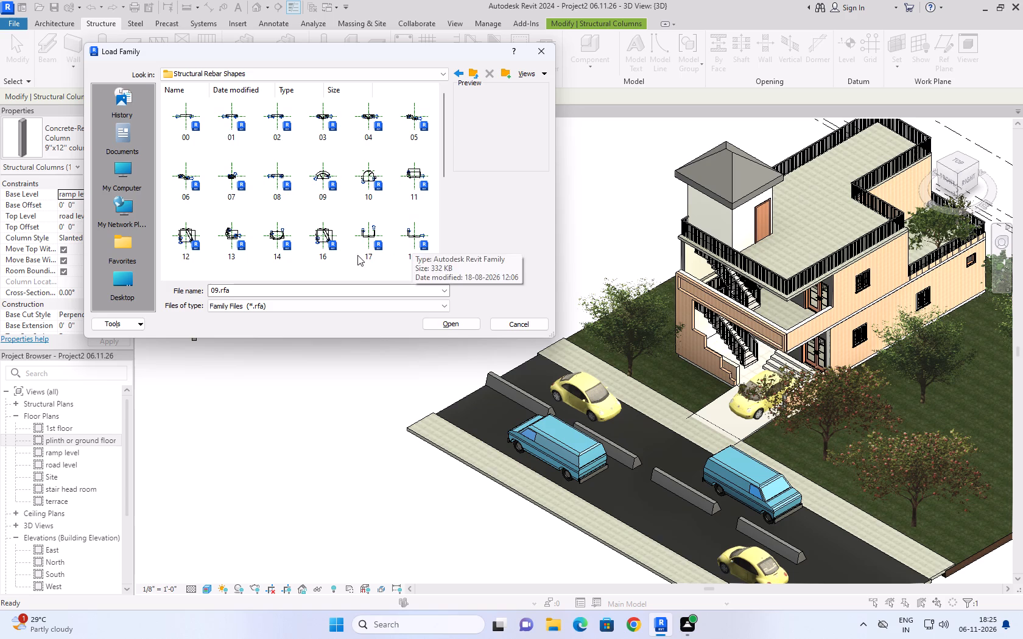
pyautogui.click(234, 109)
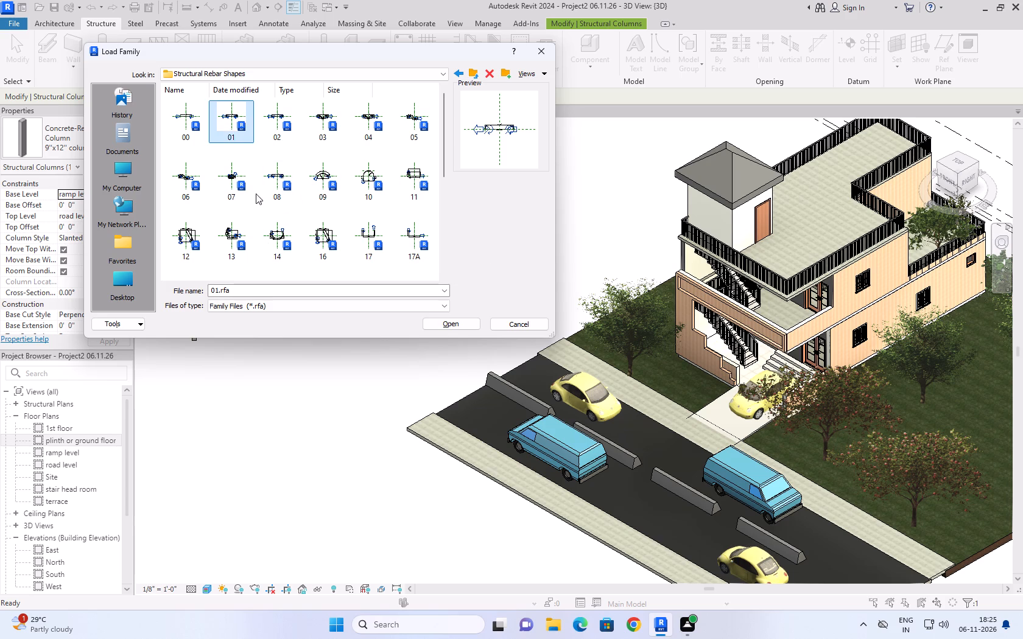
pyautogui.scroll(-3, 241, 211)
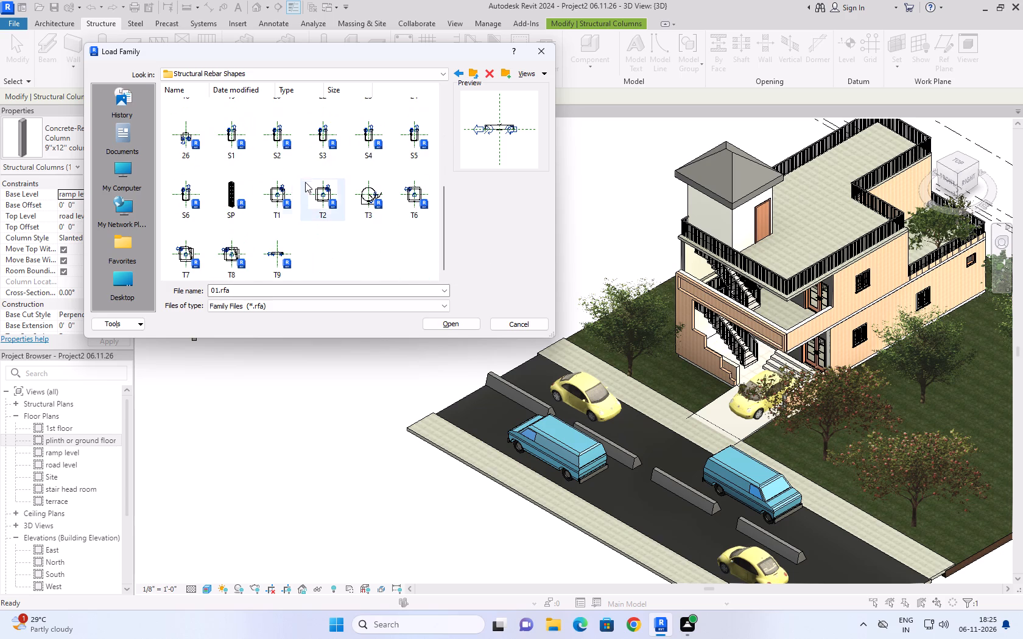
pyautogui.scroll(3, 307, 179)
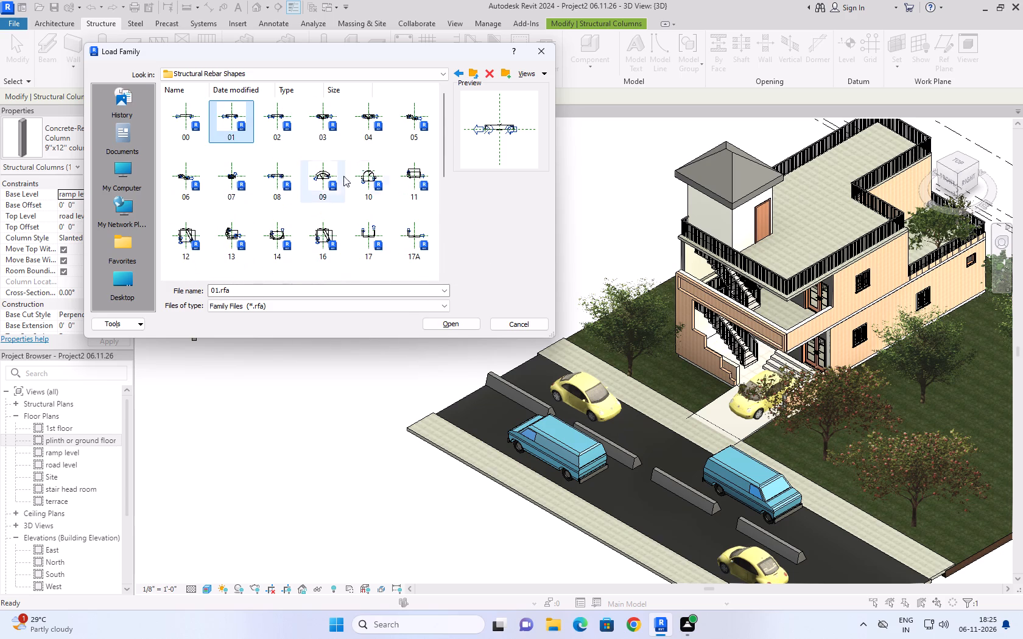
pyautogui.scroll(-1, 370, 183)
pyautogui.click(400, 204)
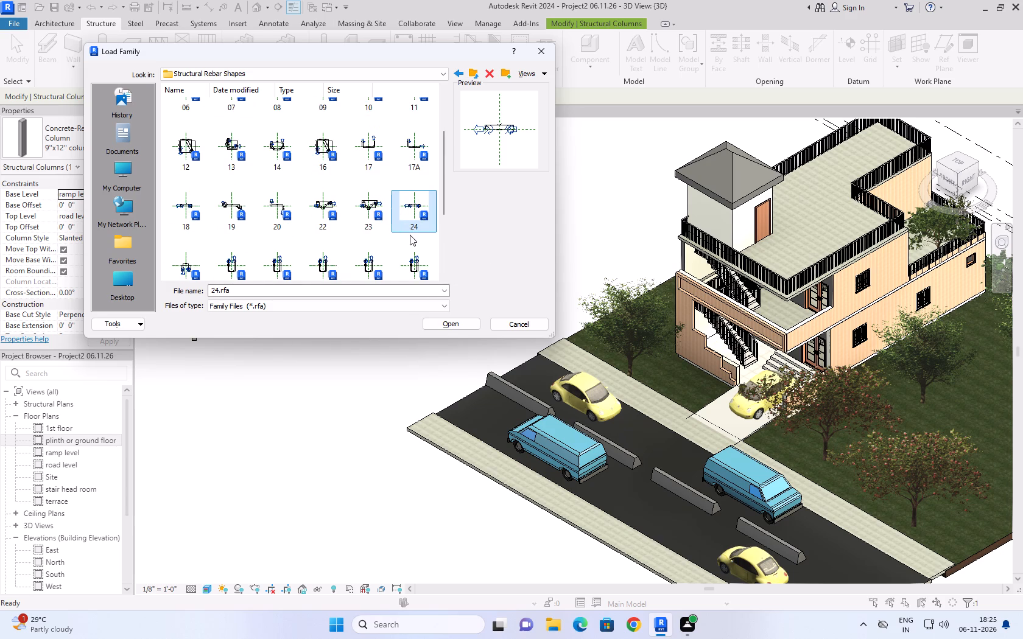
pyautogui.click(410, 251)
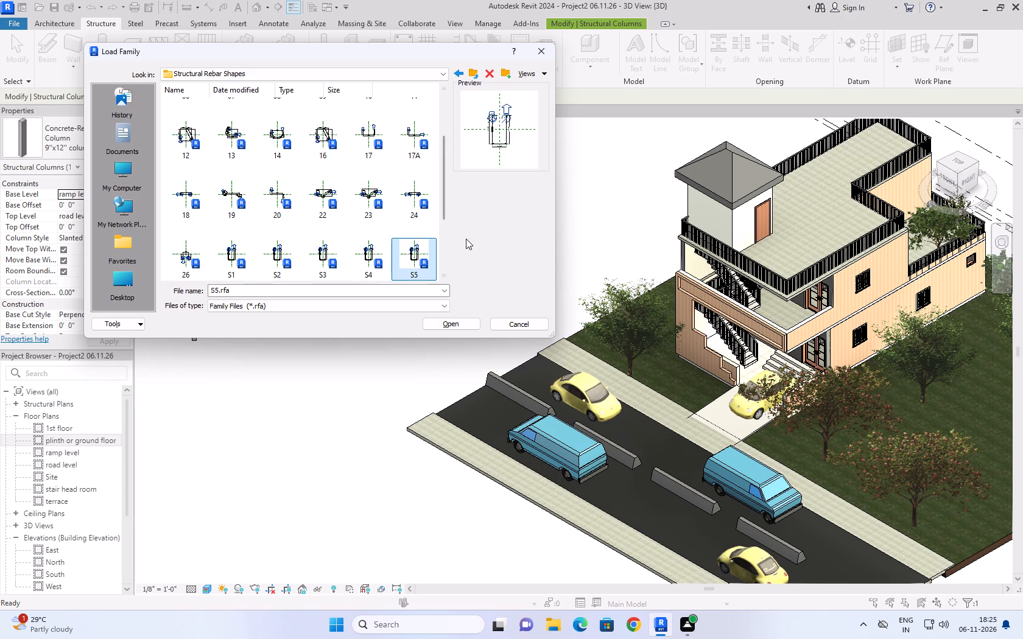
pyautogui.click(445, 326)
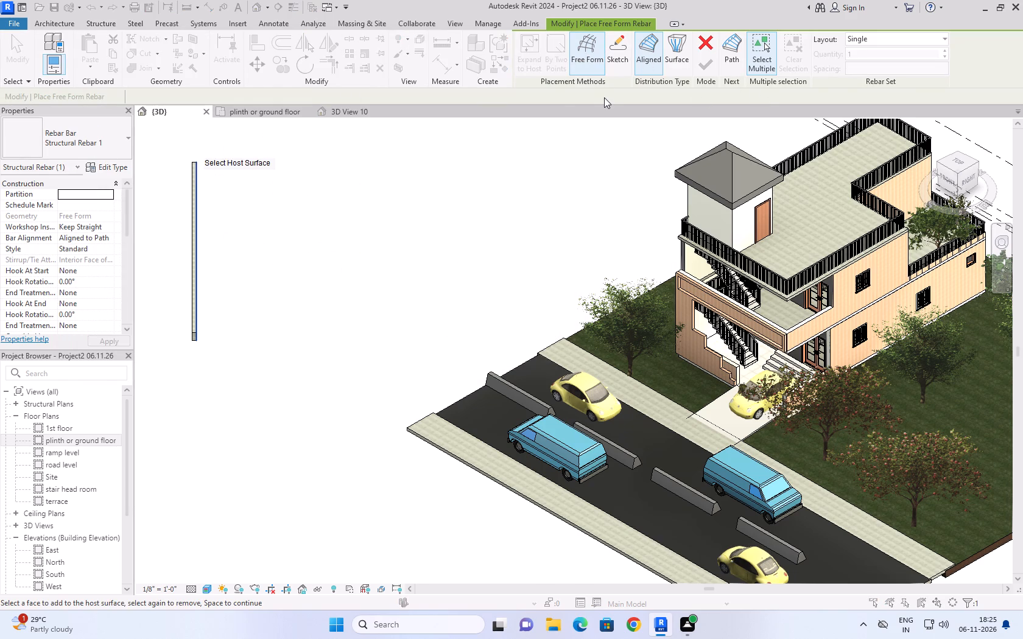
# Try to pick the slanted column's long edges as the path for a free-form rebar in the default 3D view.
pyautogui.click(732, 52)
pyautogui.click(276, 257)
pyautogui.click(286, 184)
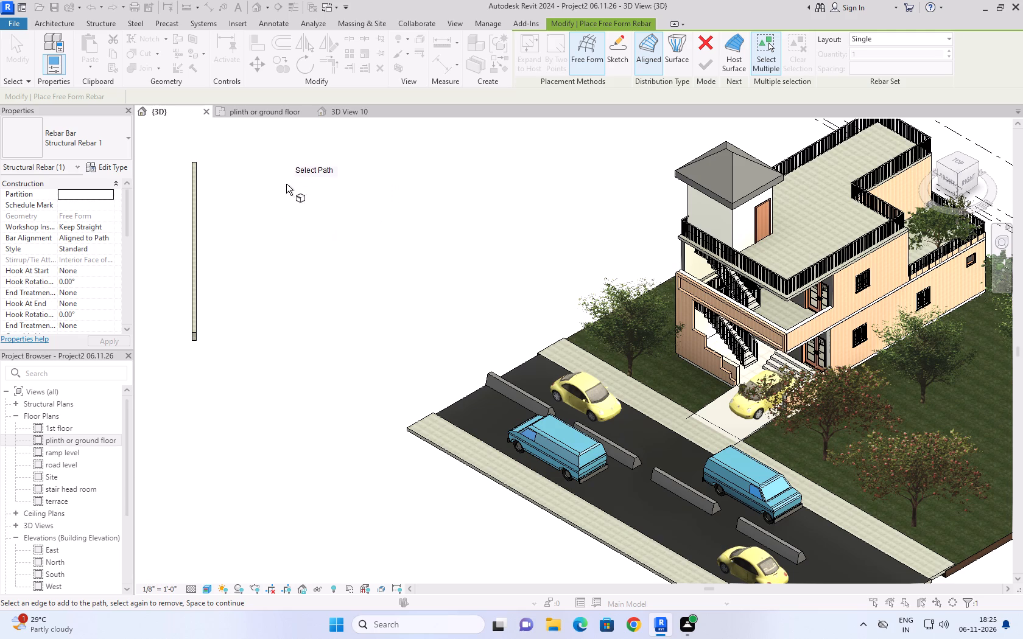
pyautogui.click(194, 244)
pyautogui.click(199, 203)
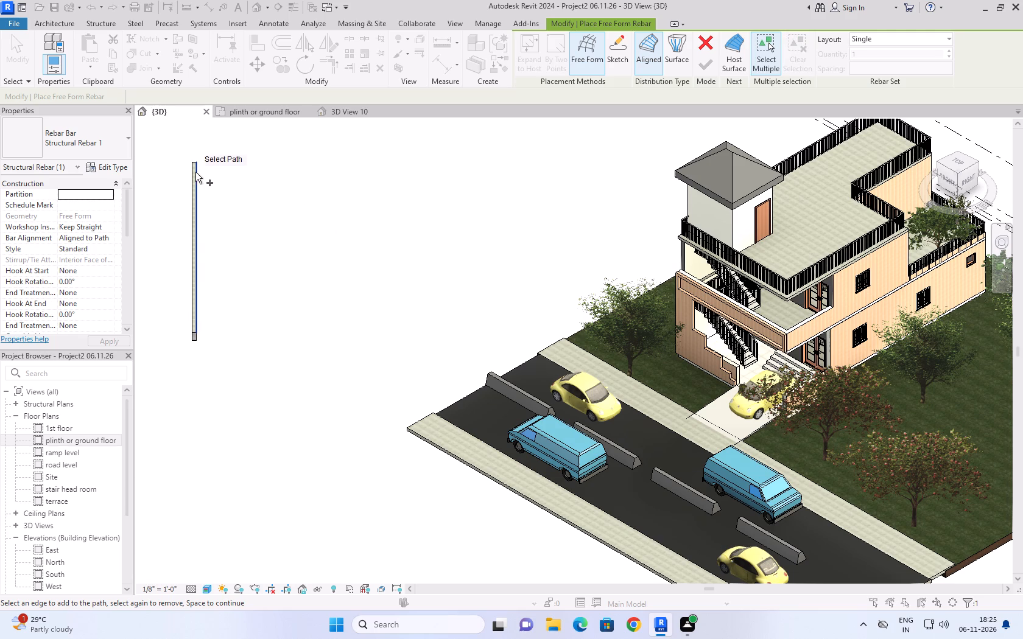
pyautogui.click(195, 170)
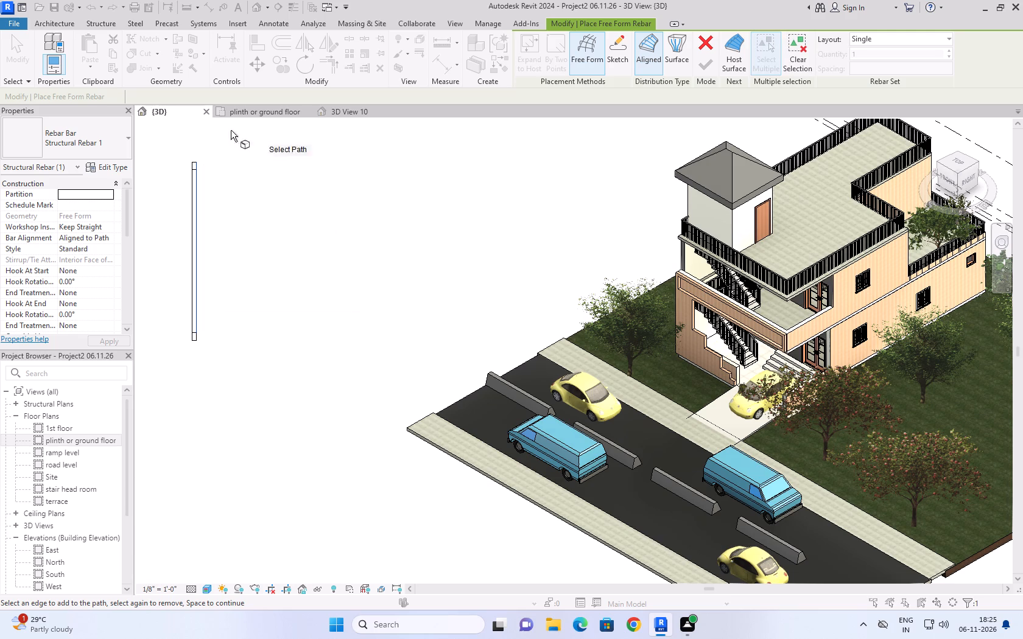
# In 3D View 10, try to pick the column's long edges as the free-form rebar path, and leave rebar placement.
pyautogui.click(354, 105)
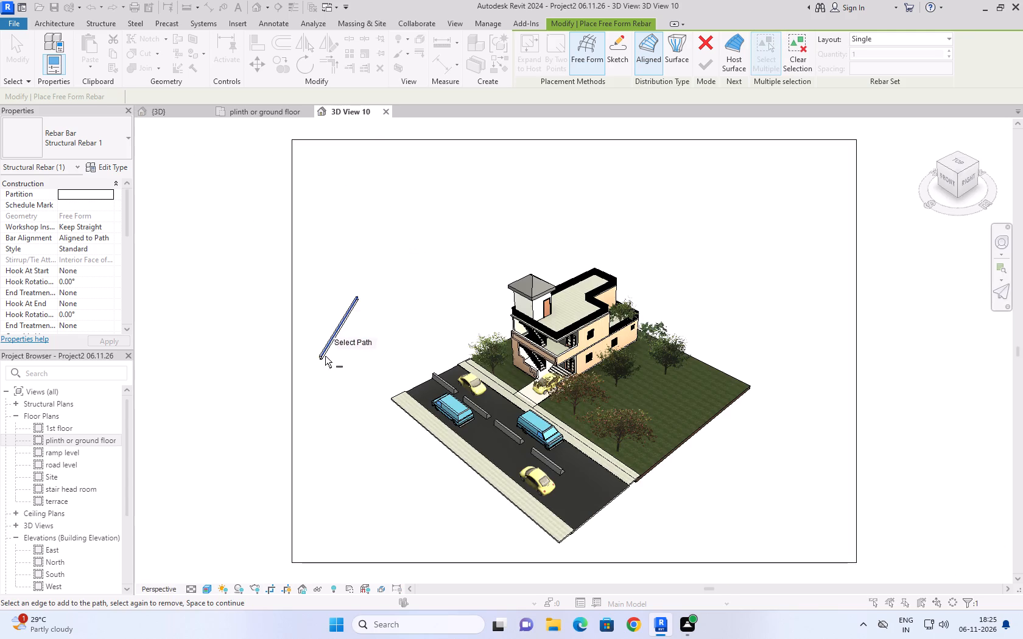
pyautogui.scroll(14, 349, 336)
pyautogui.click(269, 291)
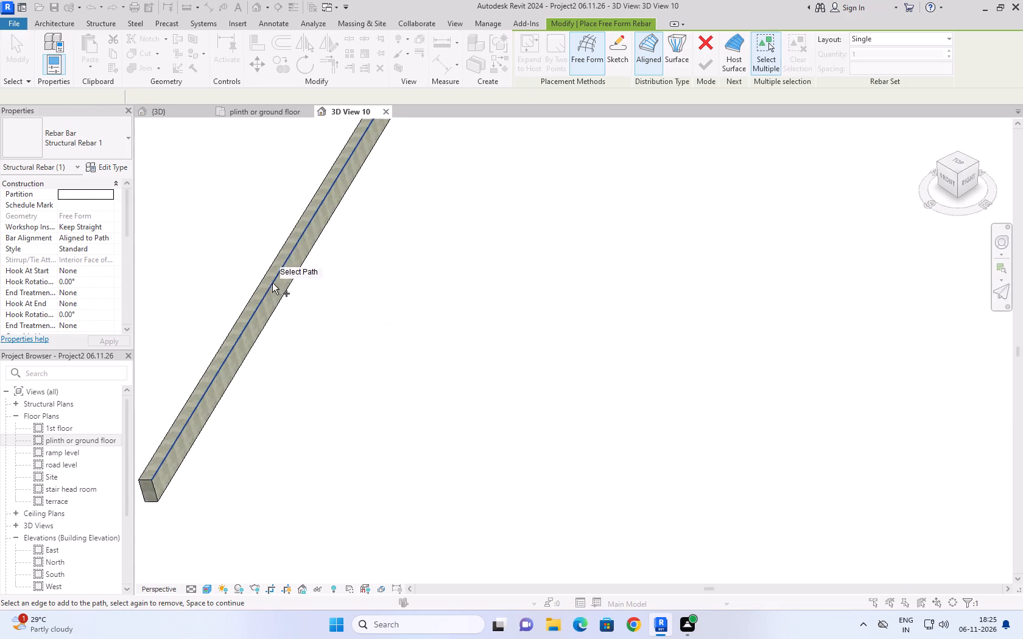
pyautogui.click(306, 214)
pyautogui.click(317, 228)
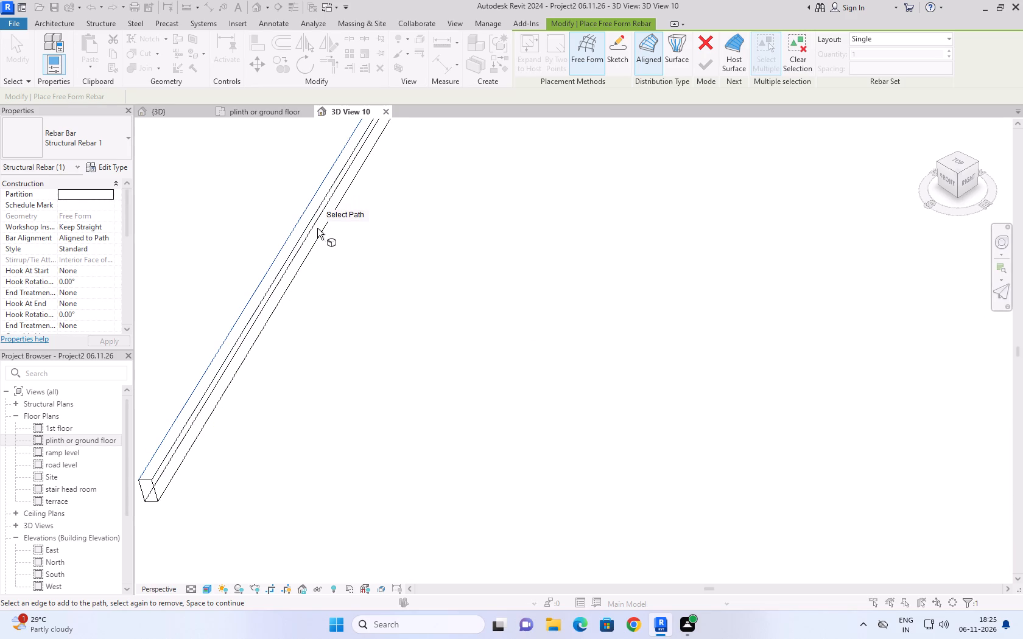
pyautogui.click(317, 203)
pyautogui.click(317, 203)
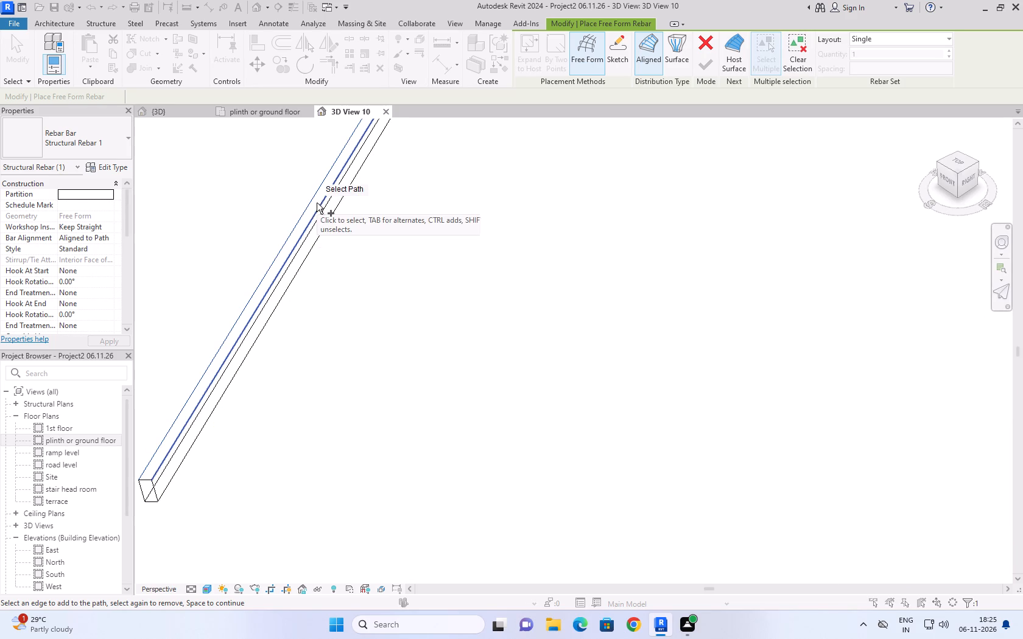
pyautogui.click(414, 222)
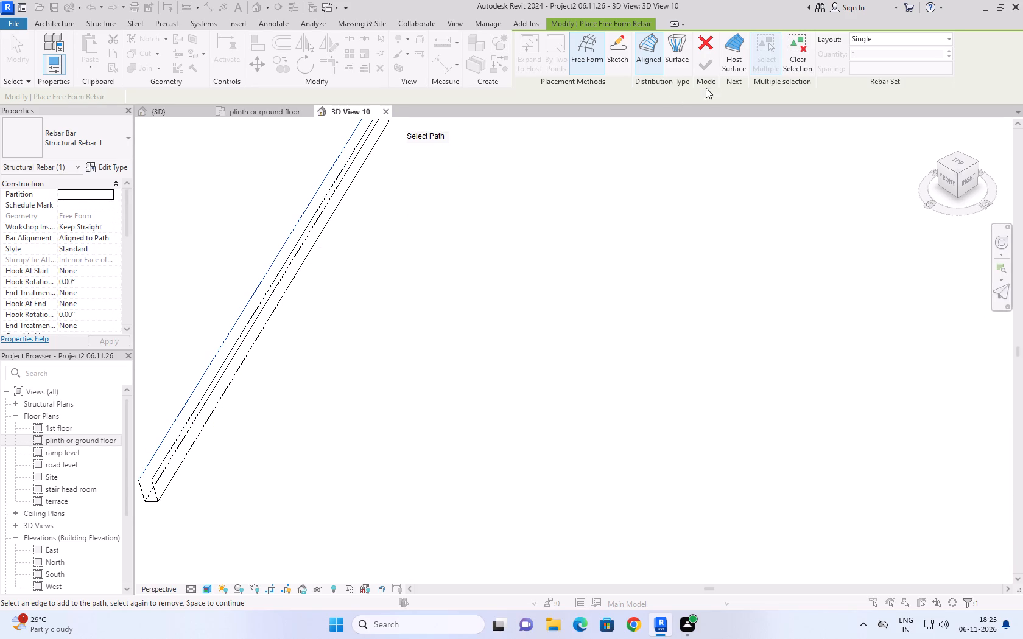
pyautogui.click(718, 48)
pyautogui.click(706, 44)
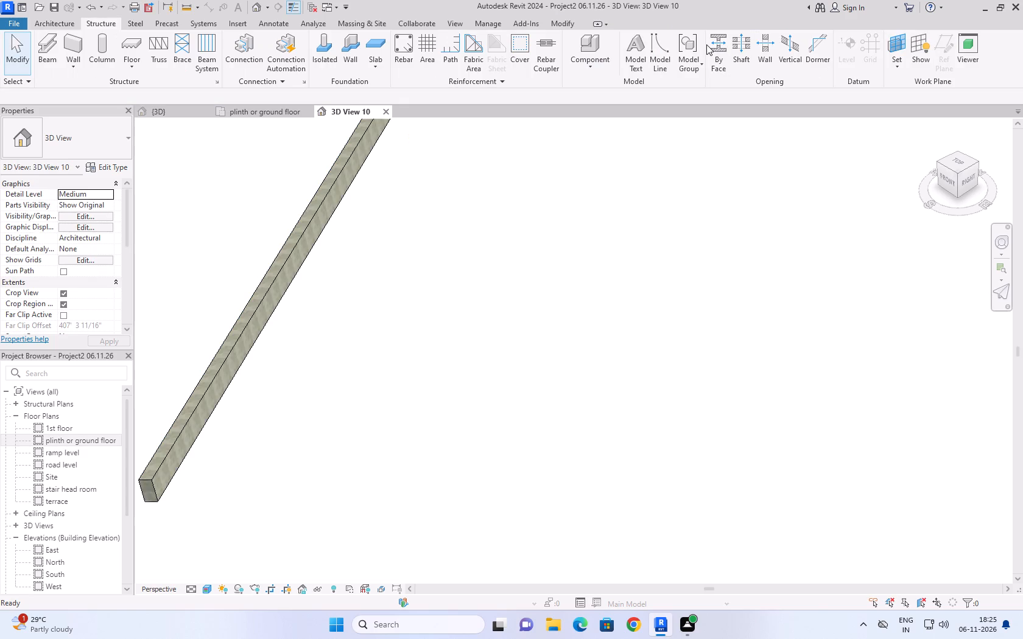
# Examine the slanted concrete column from the right side in 3D View 10.
pyautogui.scroll(-5, 297, 309)
pyautogui.click(295, 269)
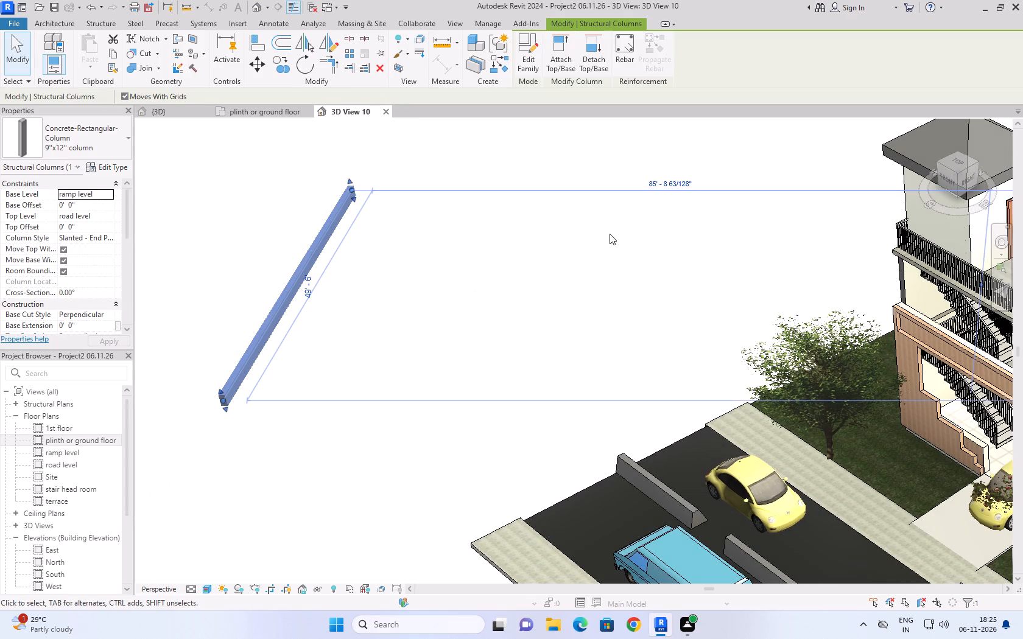
pyautogui.click(968, 175)
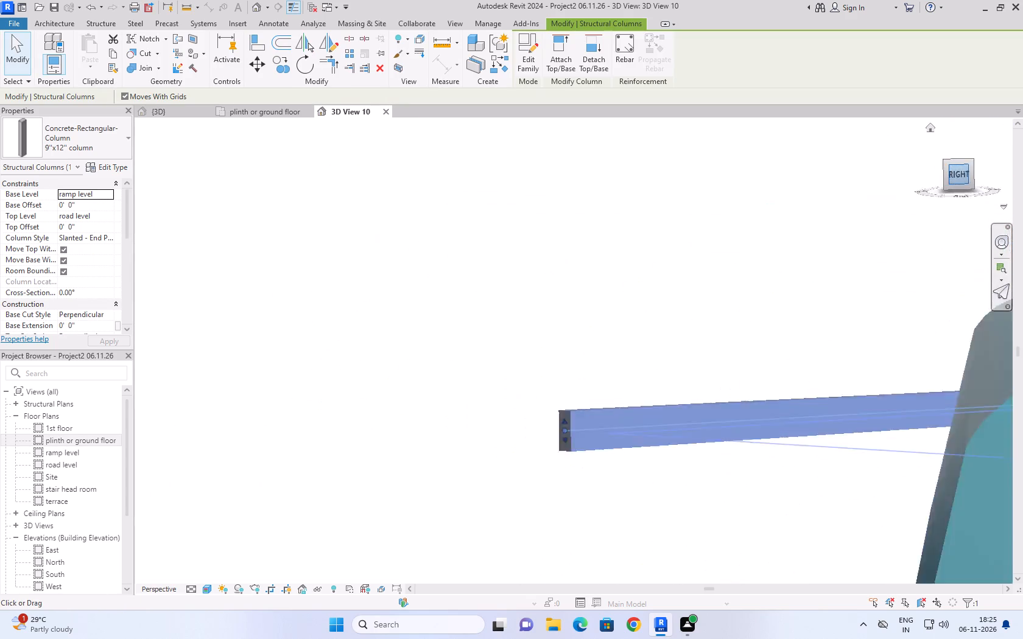
pyautogui.scroll(6, 990, 323)
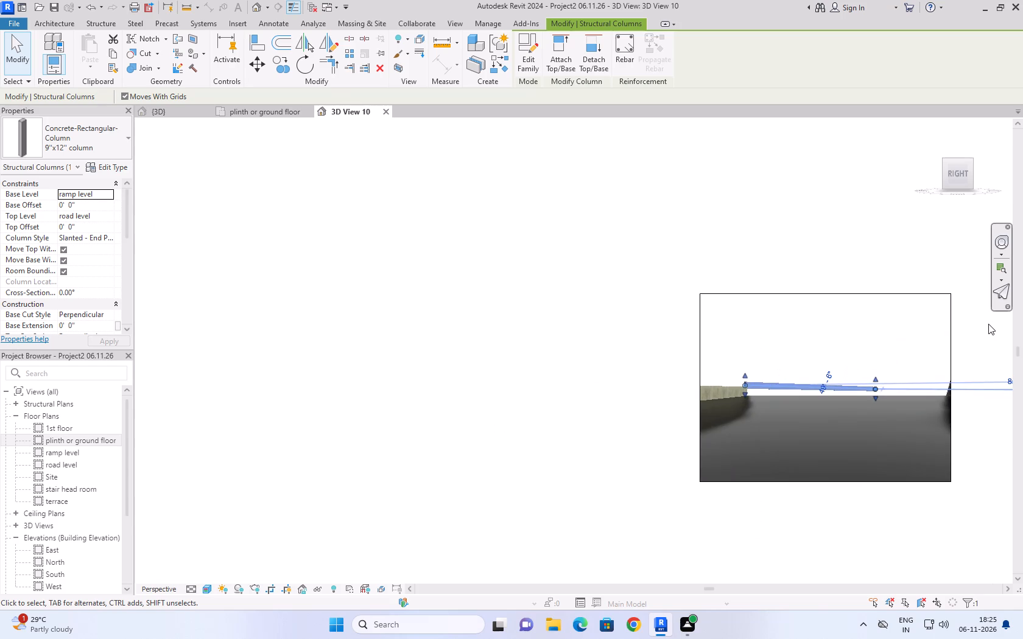
pyautogui.moveTo(988, 324); pyautogui.dragTo(442, 211, button='middle')
pyautogui.scroll(-3, 547, 300)
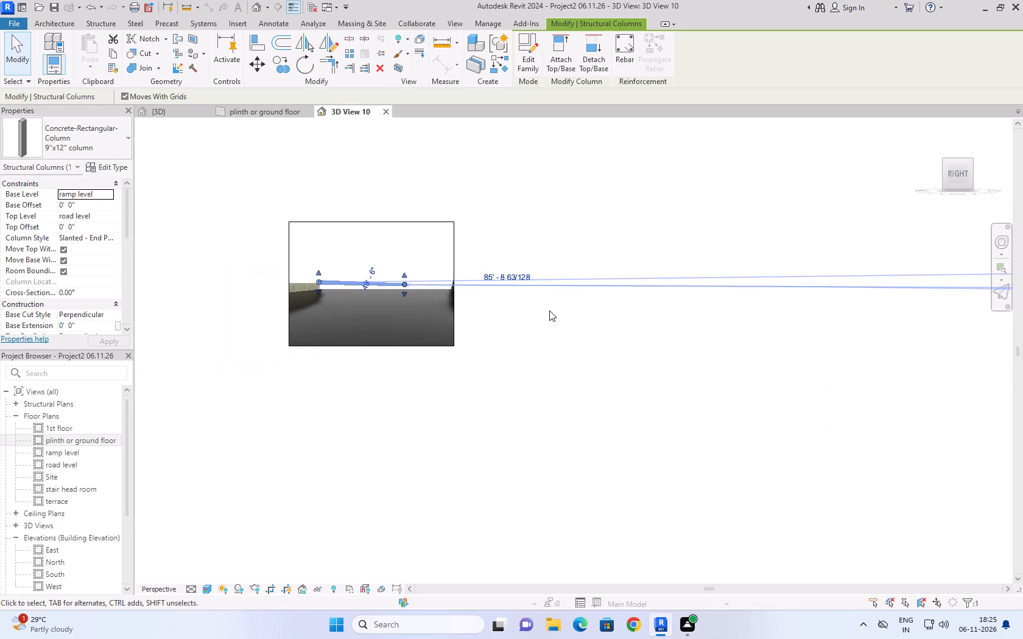
pyautogui.click(549, 311)
pyautogui.scroll(11, 367, 293)
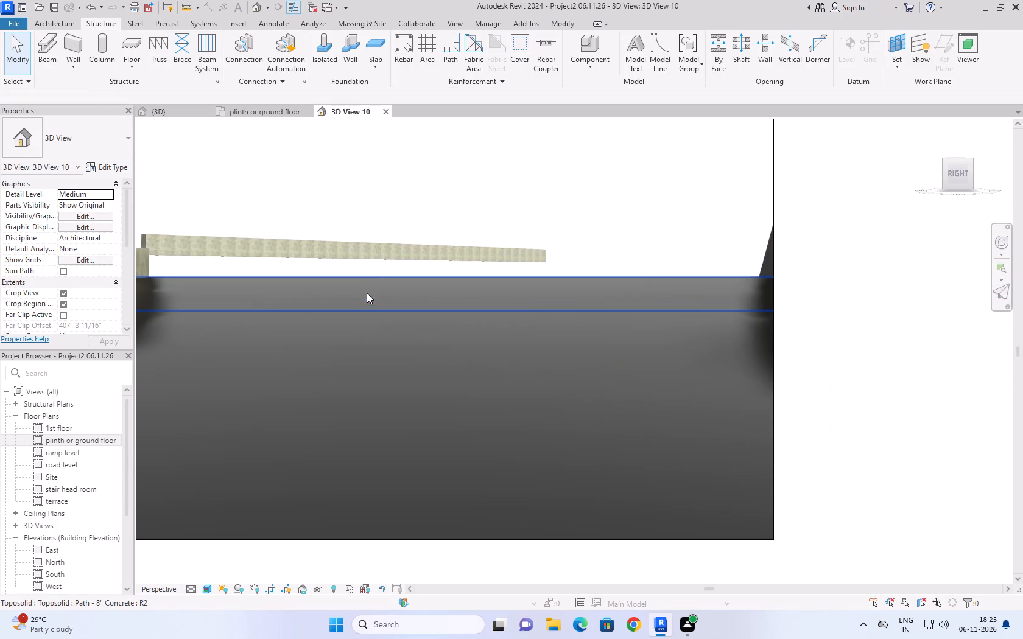
pyautogui.click(386, 251)
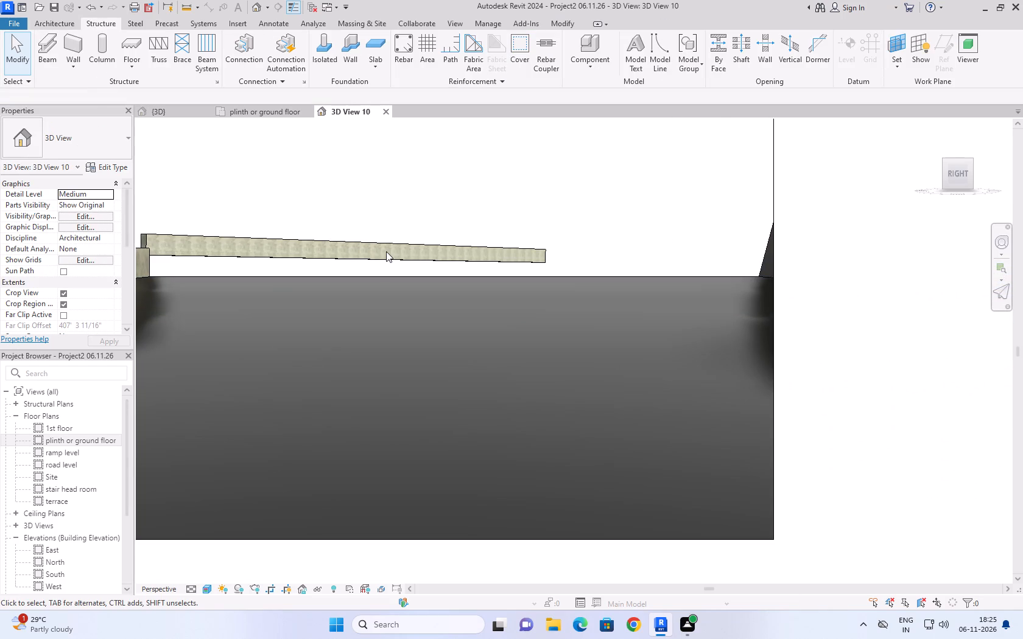
# Delete the slanted 9"x12" concrete column beside the site in the default 3D view.
pyautogui.click(239, 117)
pyautogui.moveTo(308, 349); pyautogui.dragTo(276, 401)
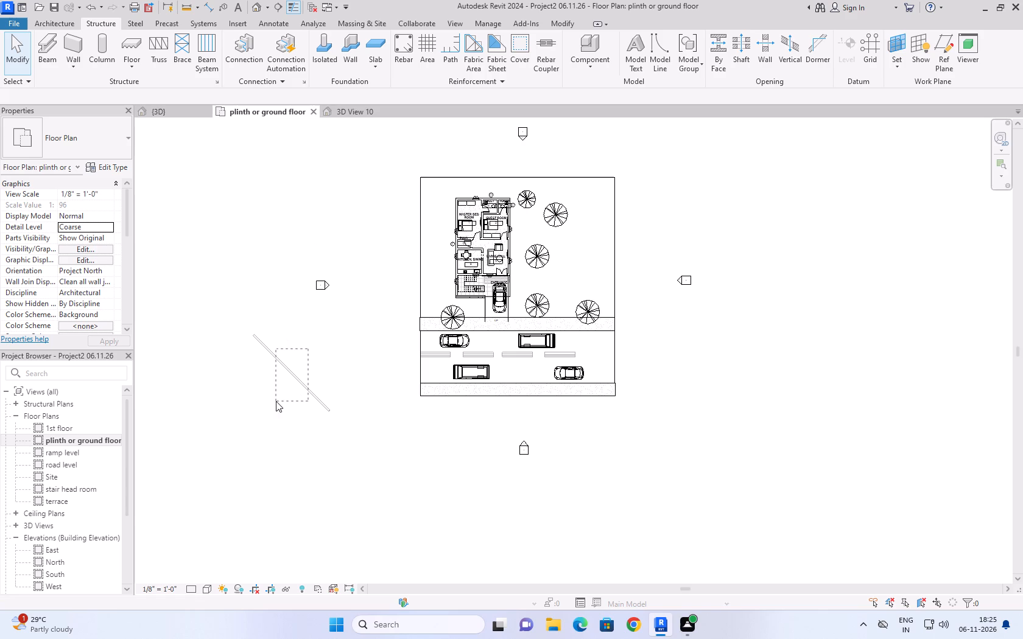
pyautogui.moveTo(276, 401); pyautogui.dragTo(274, 414)
pyautogui.click(297, 377)
pyautogui.click(306, 390)
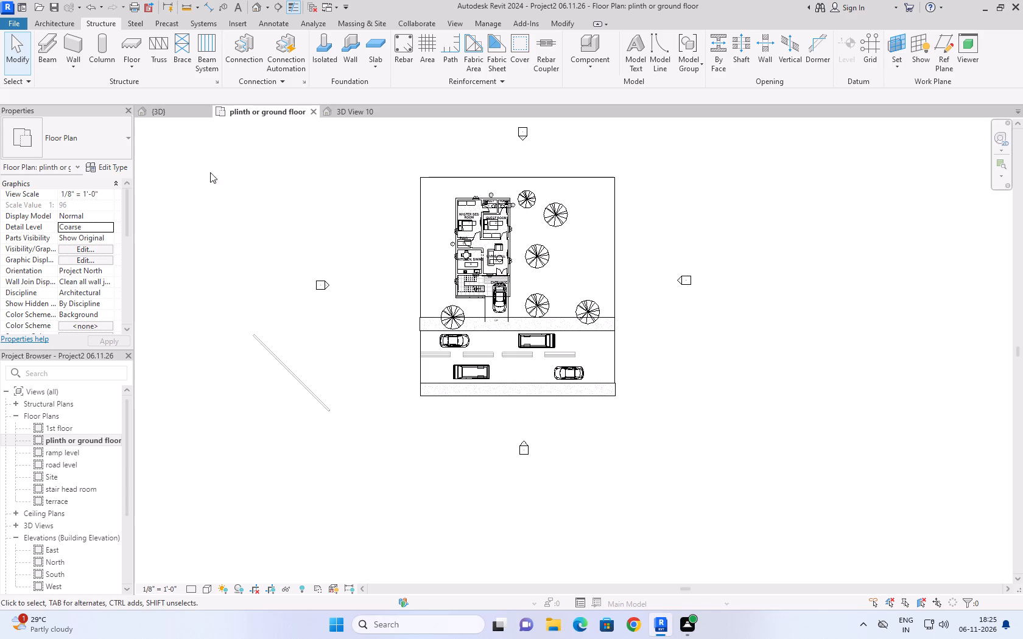
pyautogui.click(177, 116)
pyautogui.moveTo(208, 147); pyautogui.dragTo(189, 260)
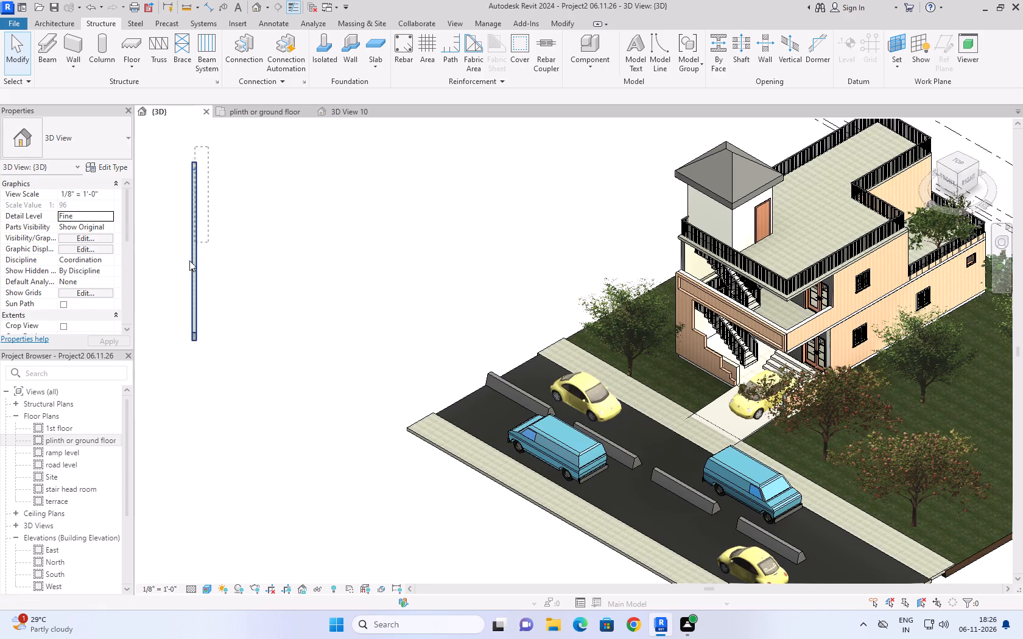
pyautogui.moveTo(189, 260); pyautogui.dragTo(180, 343)
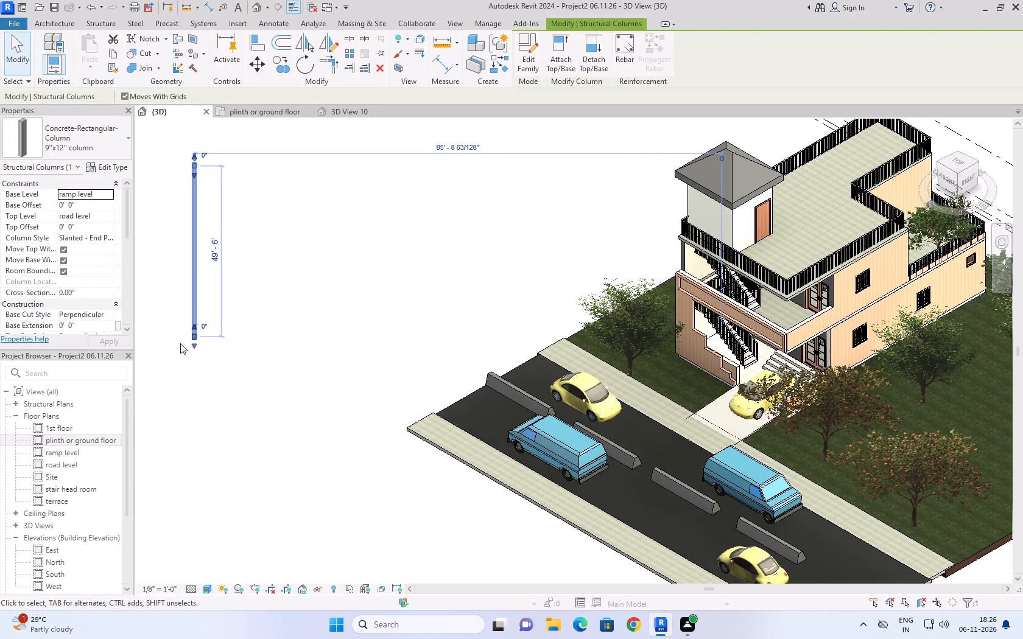
pyautogui.press('Delete')
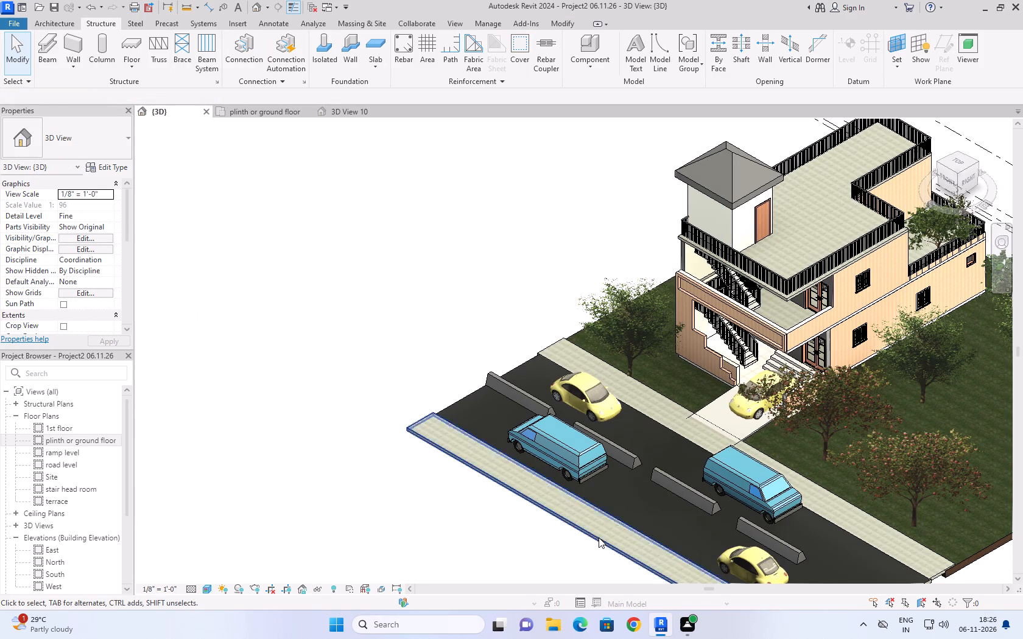
# Return 3D View 10 to its home orientation showing the whole house and site.
pyautogui.click(353, 120)
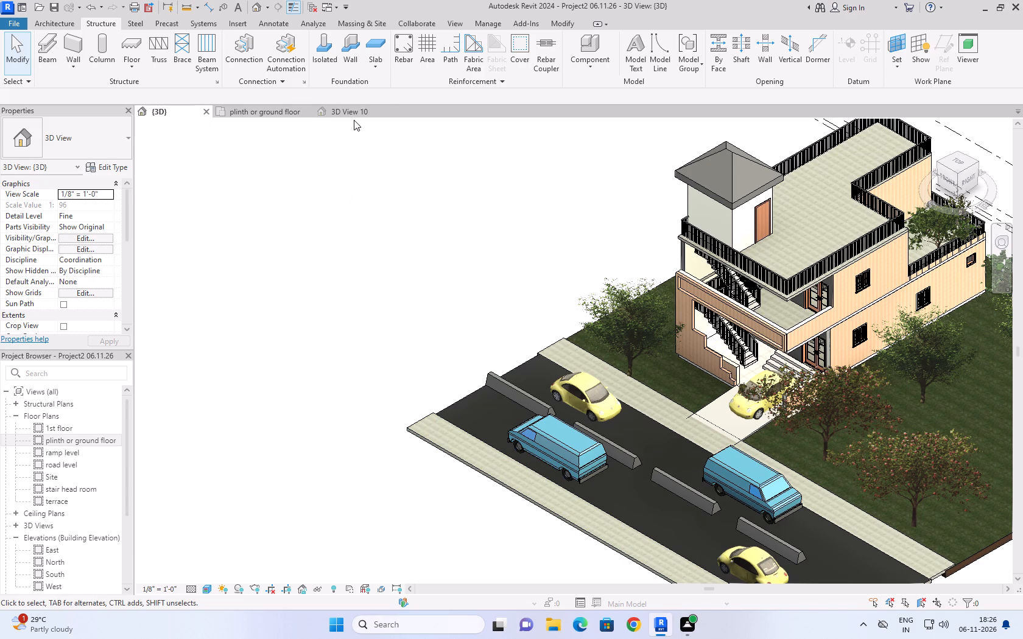
pyautogui.click(354, 111)
pyautogui.scroll(-7, 581, 422)
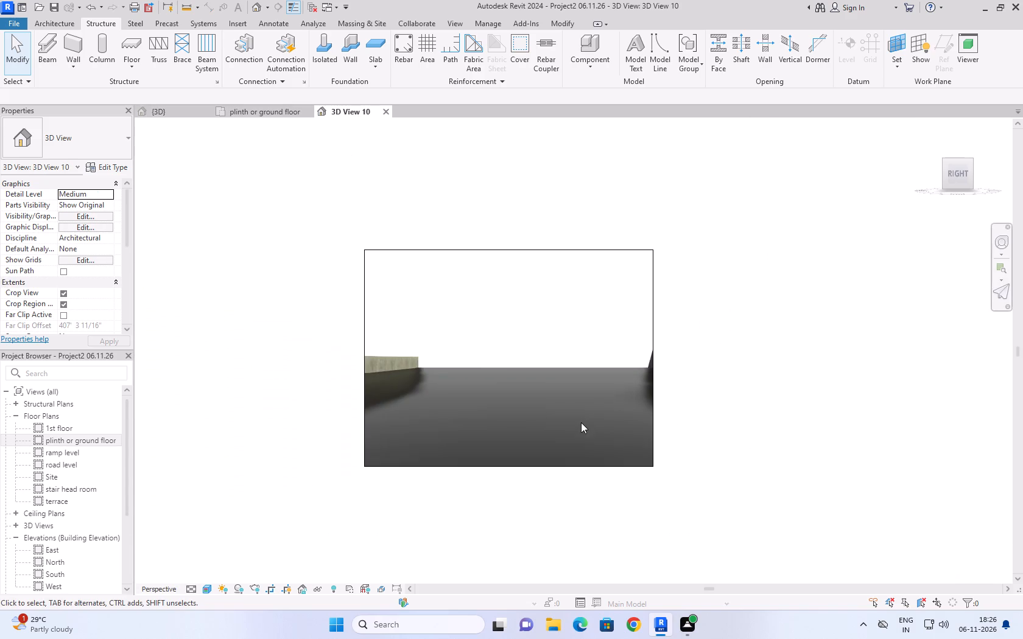
pyautogui.click(934, 128)
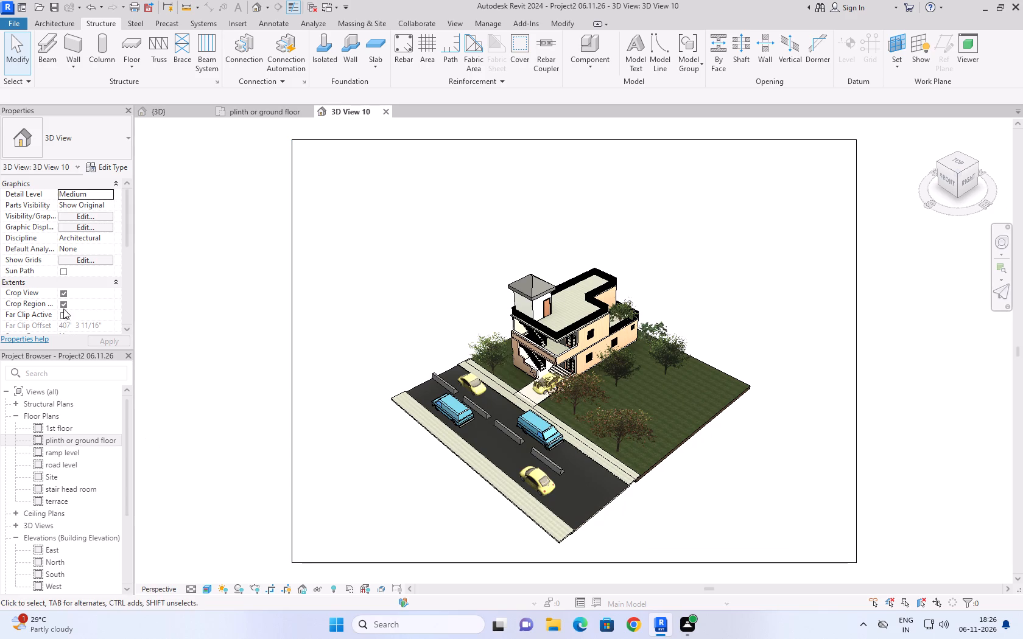
# In the plinth or ground floor plan, place a slanted 9"x12" concrete column about 68'-0" long, running north-south, west of the site.
pyautogui.click(270, 107)
pyautogui.scroll(-1, 258, 127)
pyautogui.click(247, 347)
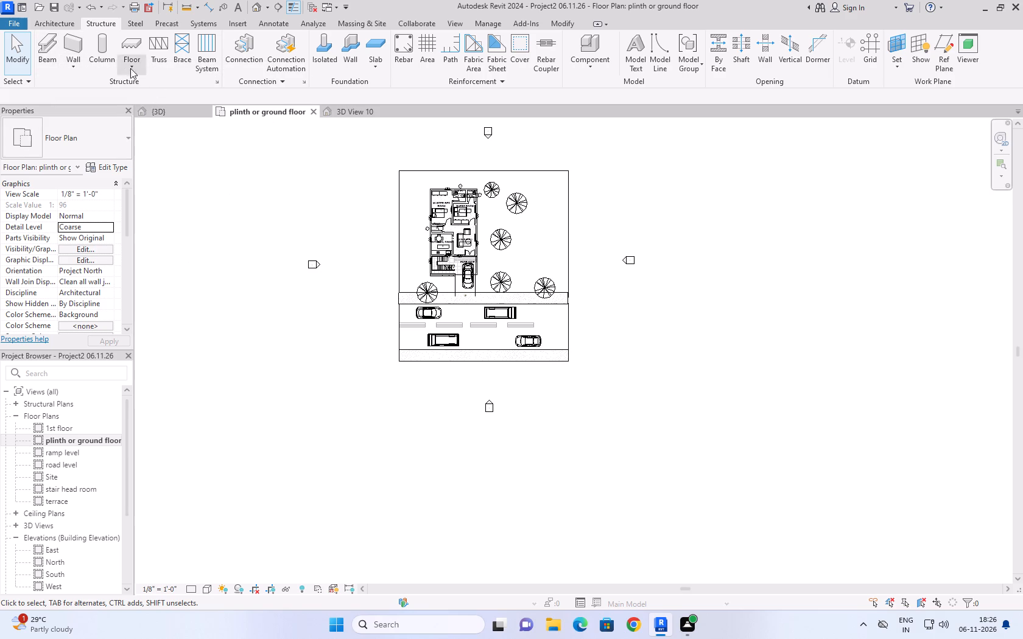
pyautogui.click(104, 44)
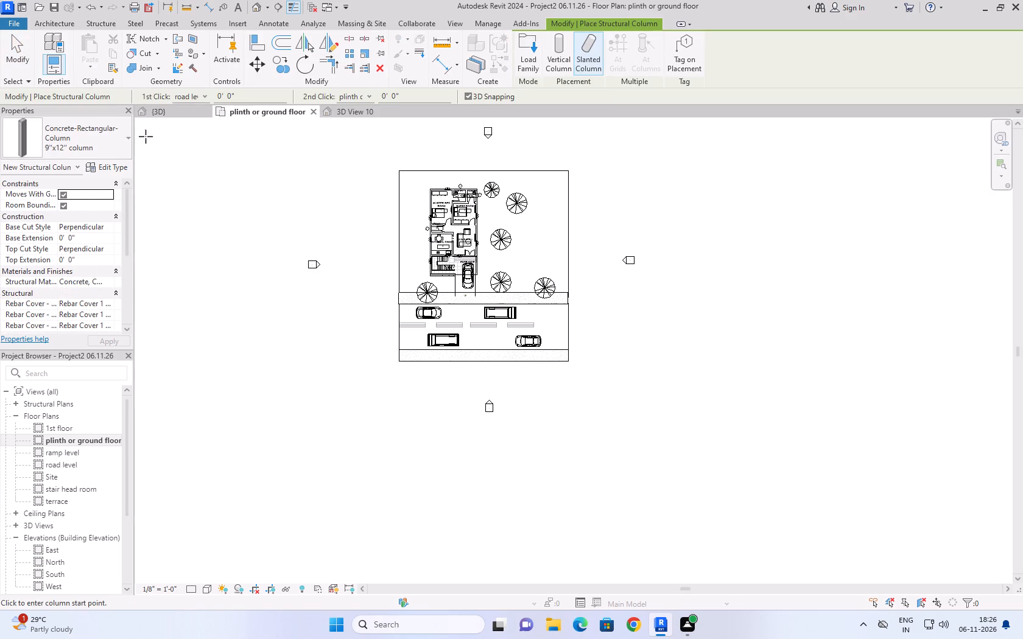
pyautogui.click(190, 153)
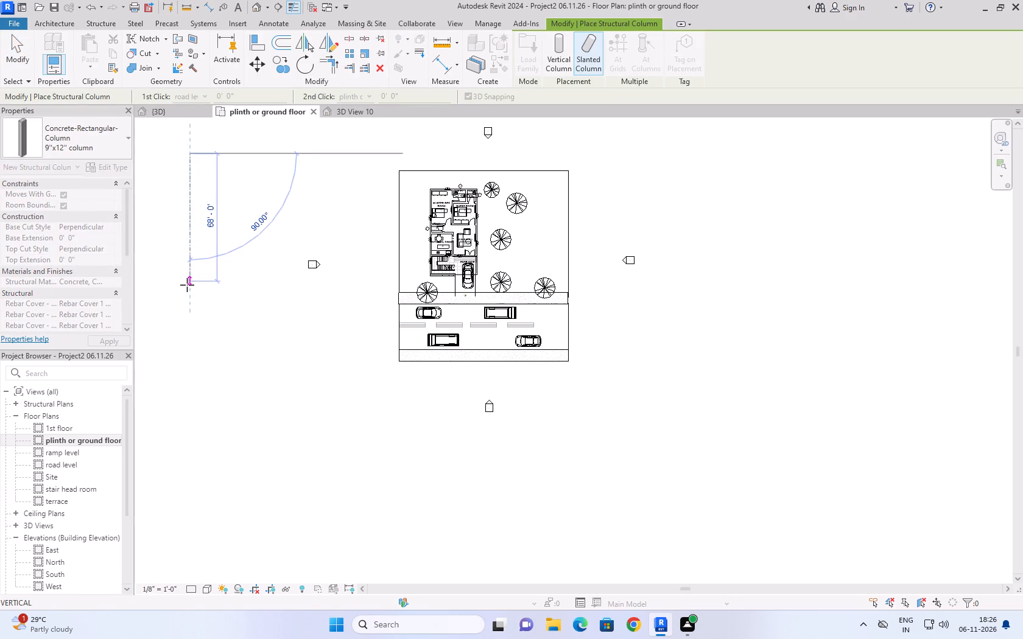
pyautogui.click(187, 285)
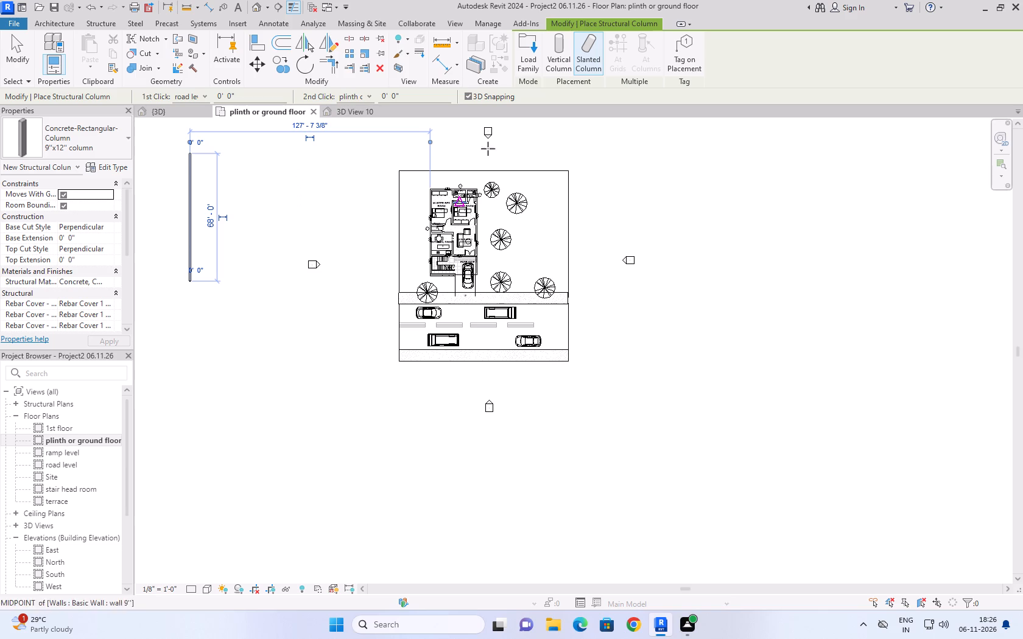
# Place a second slanted 9"x12" concrete column about 32'-0" long at 80° in the empty space east of the site.
pyautogui.click(740, 263)
pyautogui.click(752, 321)
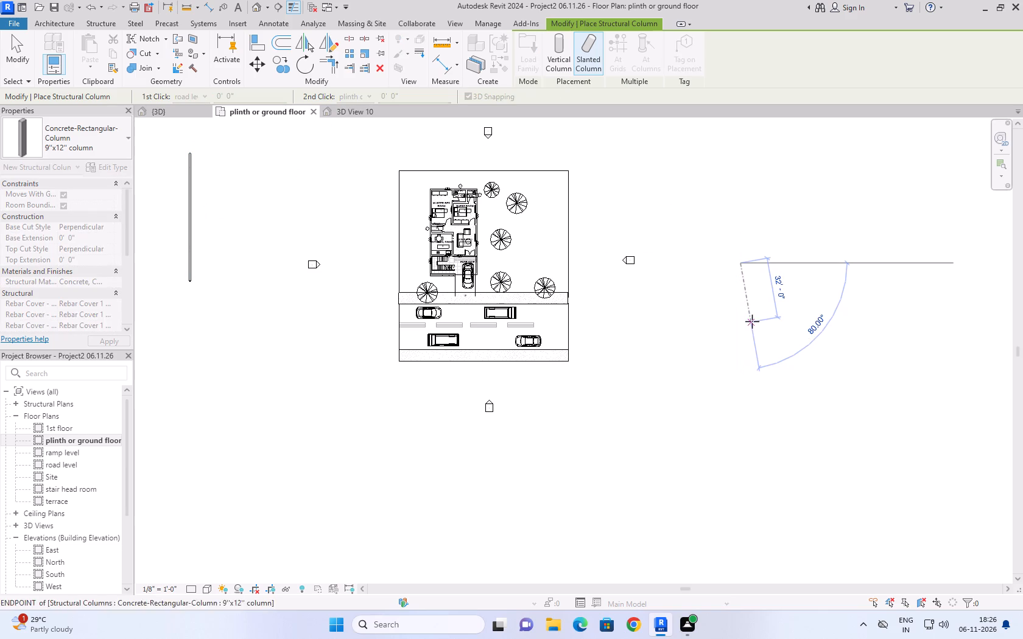
# Check the rebar cover assigned to the slanted column west of the site and review the project's rebar cover settings.
pyautogui.click(30, 48)
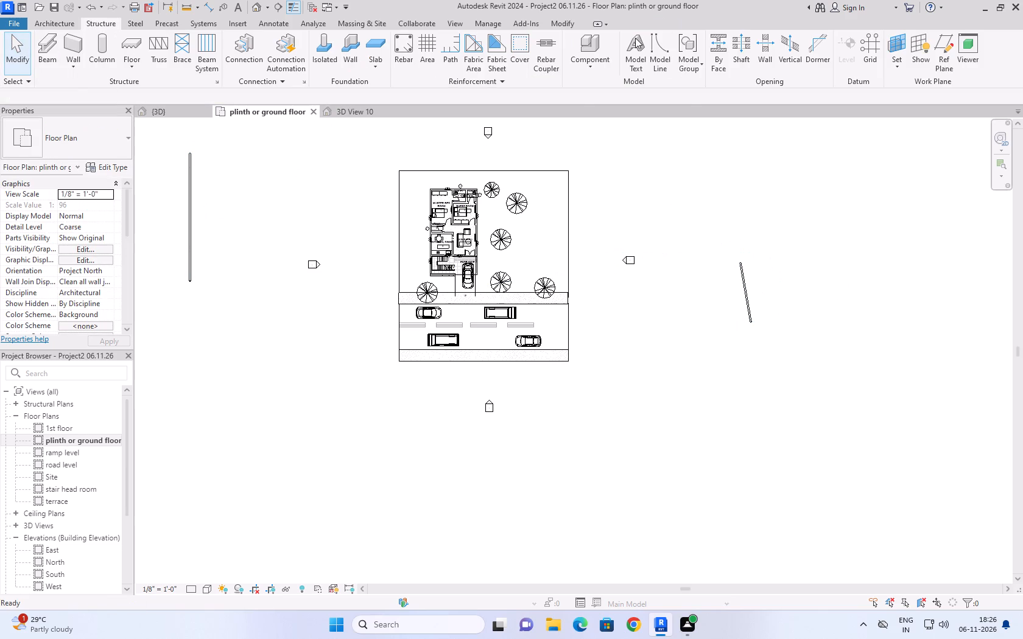
pyautogui.click(518, 37)
pyautogui.click(189, 177)
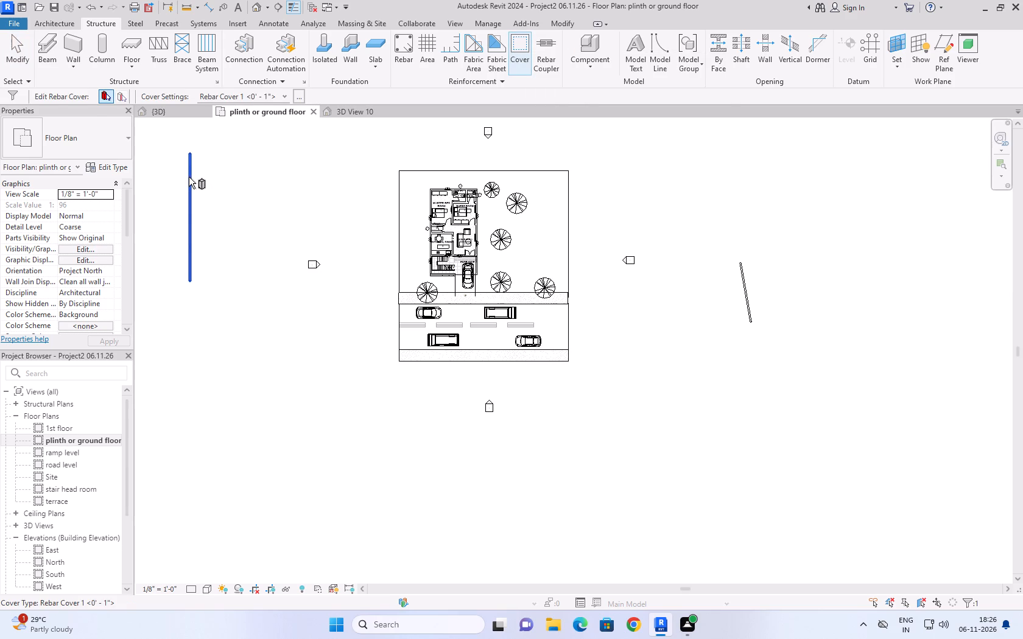
pyautogui.click(281, 96)
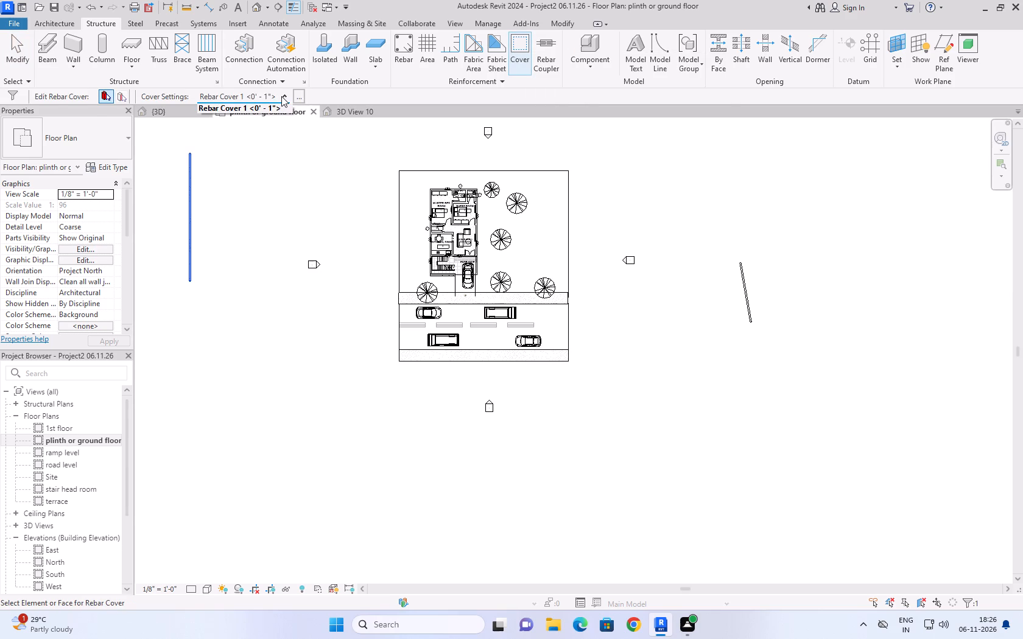
pyautogui.click(281, 96)
pyautogui.click(295, 96)
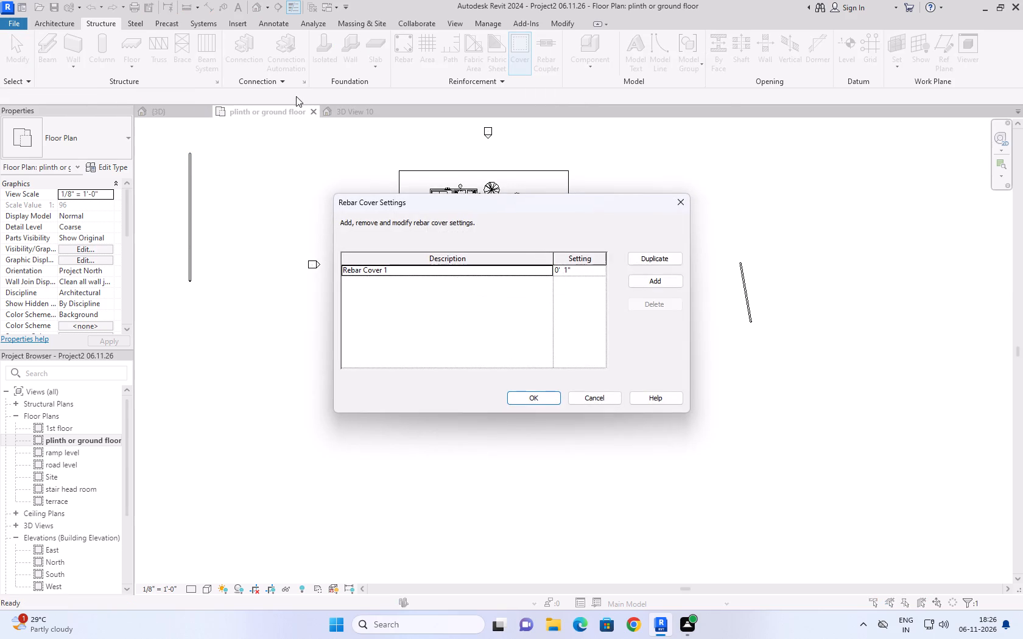
pyautogui.click(679, 205)
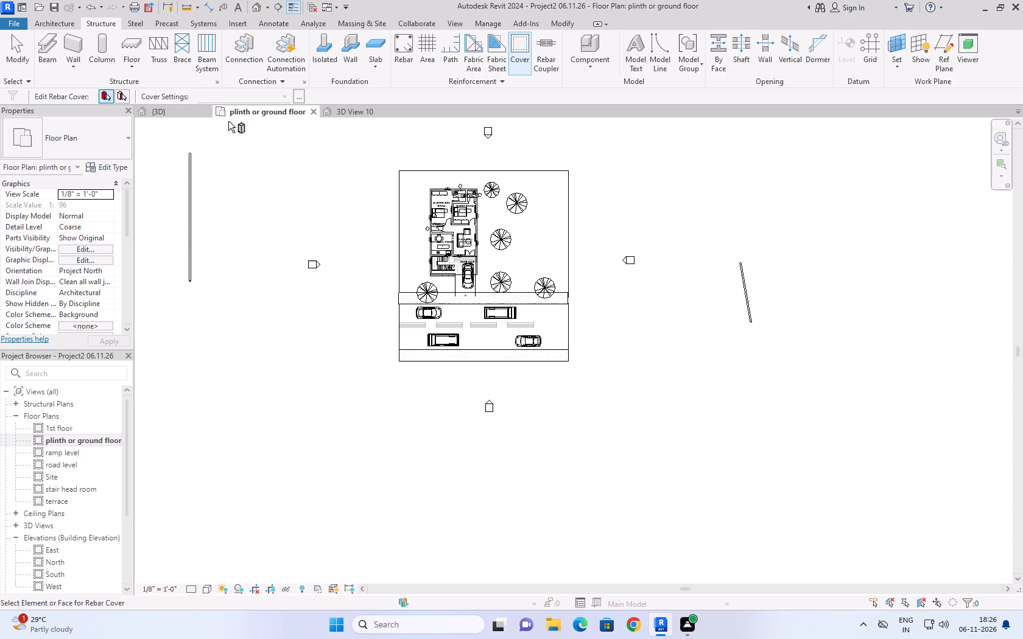
pyautogui.click(186, 179)
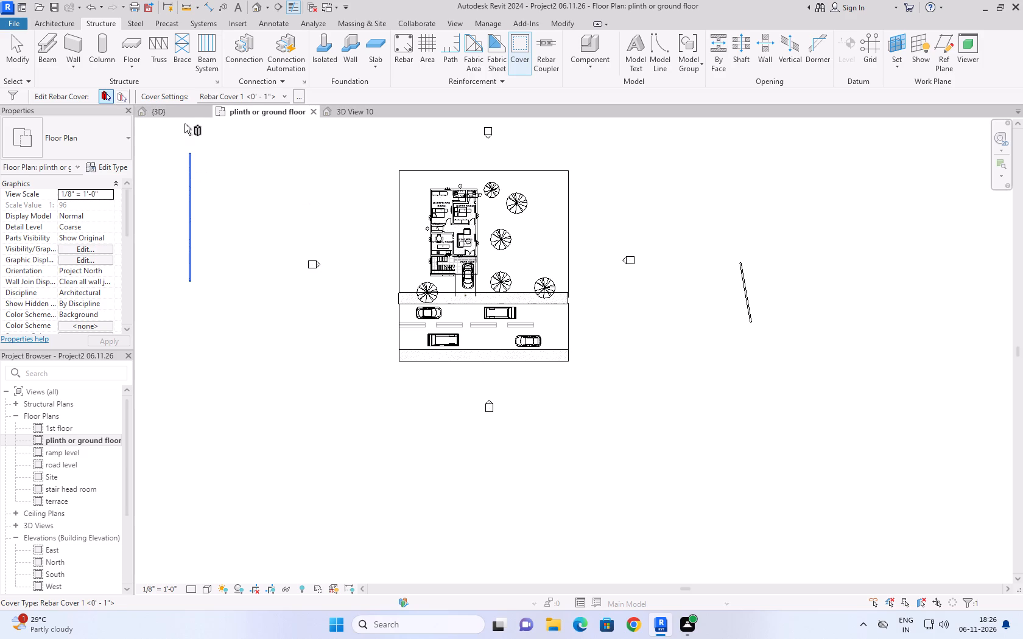
pyautogui.click(186, 94)
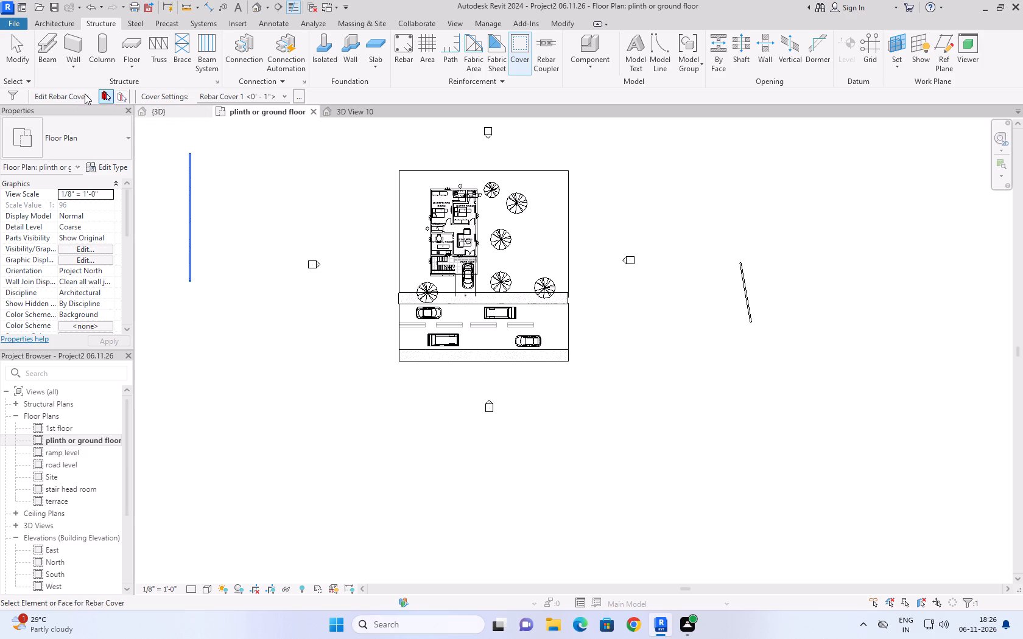
pyautogui.click(88, 94)
pyautogui.click(115, 97)
pyautogui.click(111, 99)
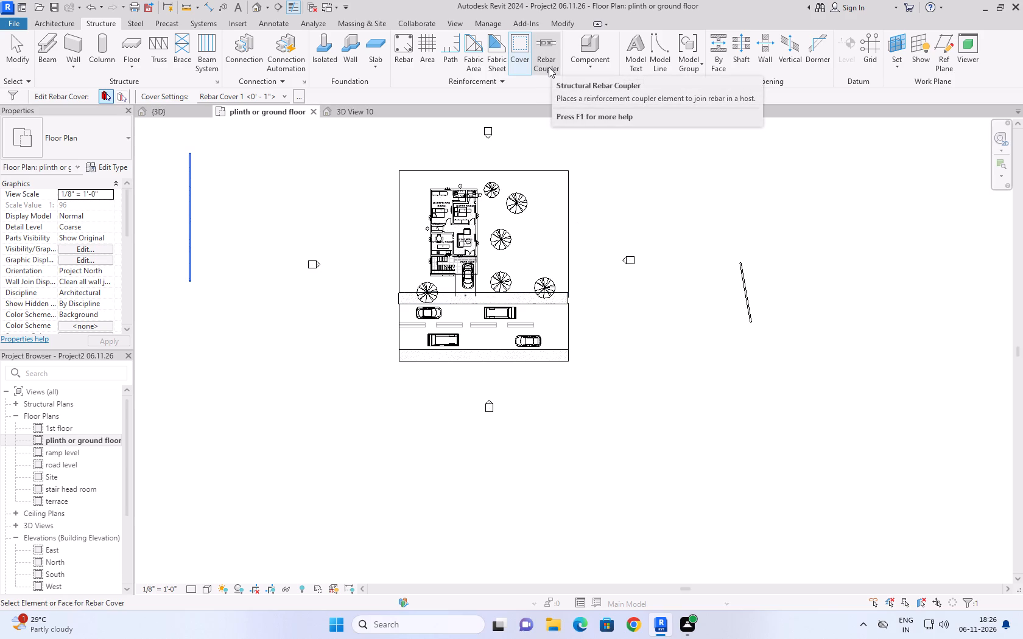
# Start placing a component and browse the Structural Rebar Shapes families available to load, previewing shape 08.
pyautogui.click(597, 60)
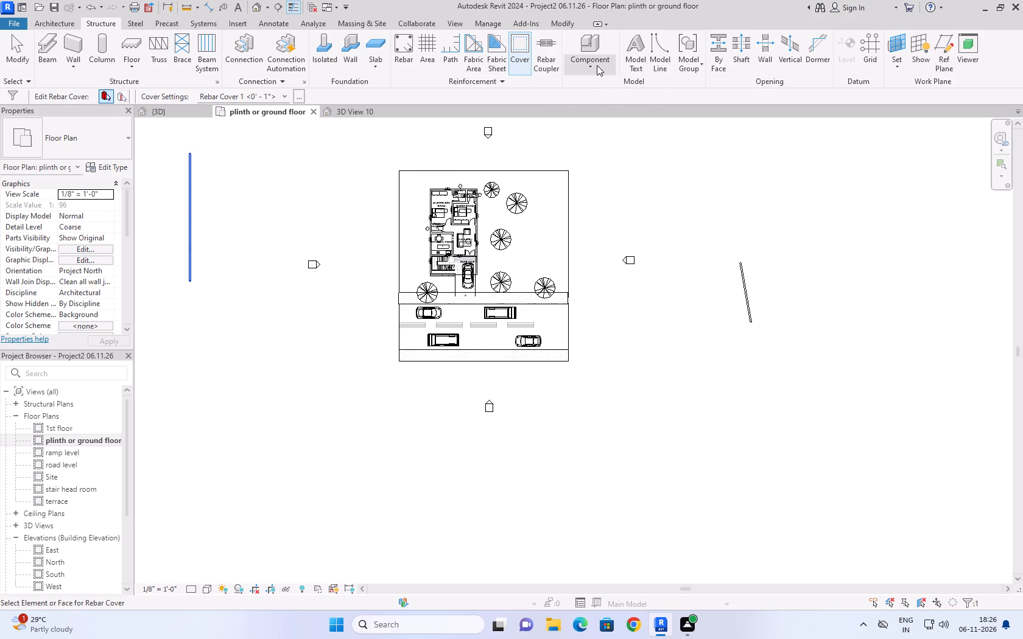
pyautogui.click(597, 86)
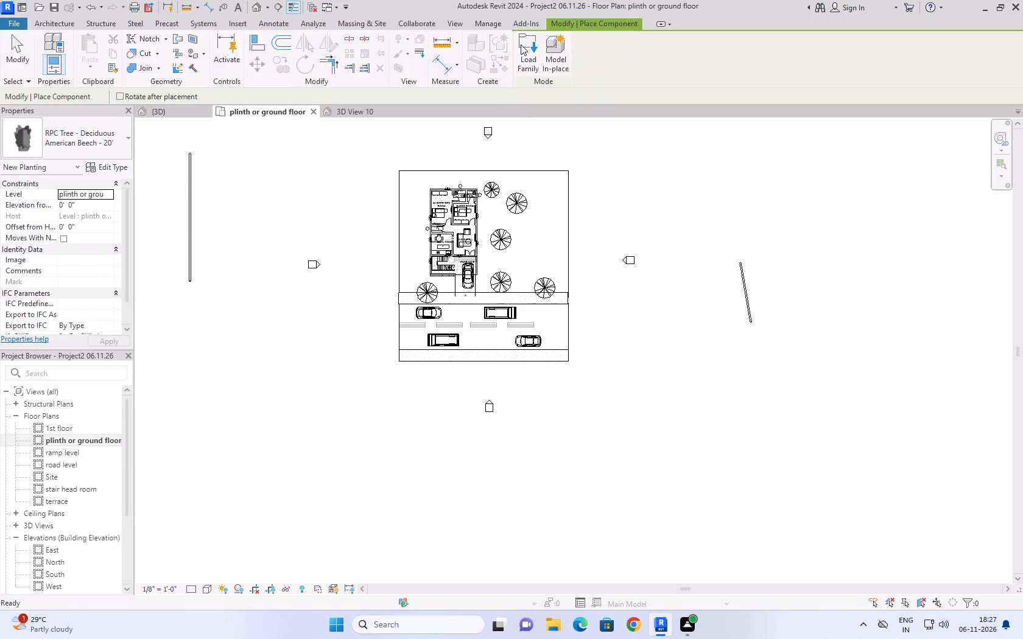
pyautogui.click(521, 44)
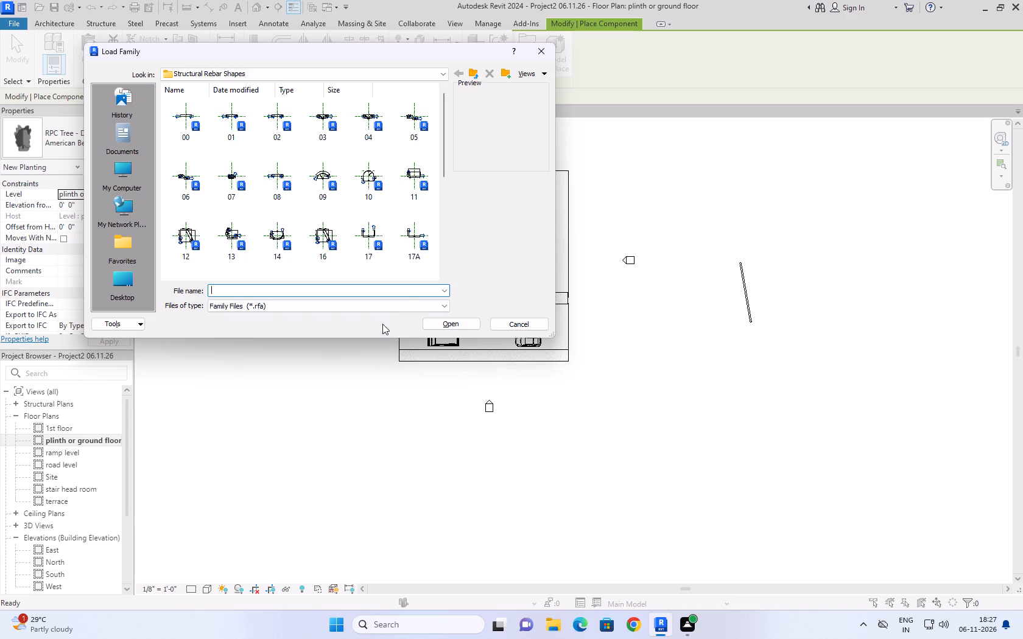
pyautogui.scroll(-7, 366, 251)
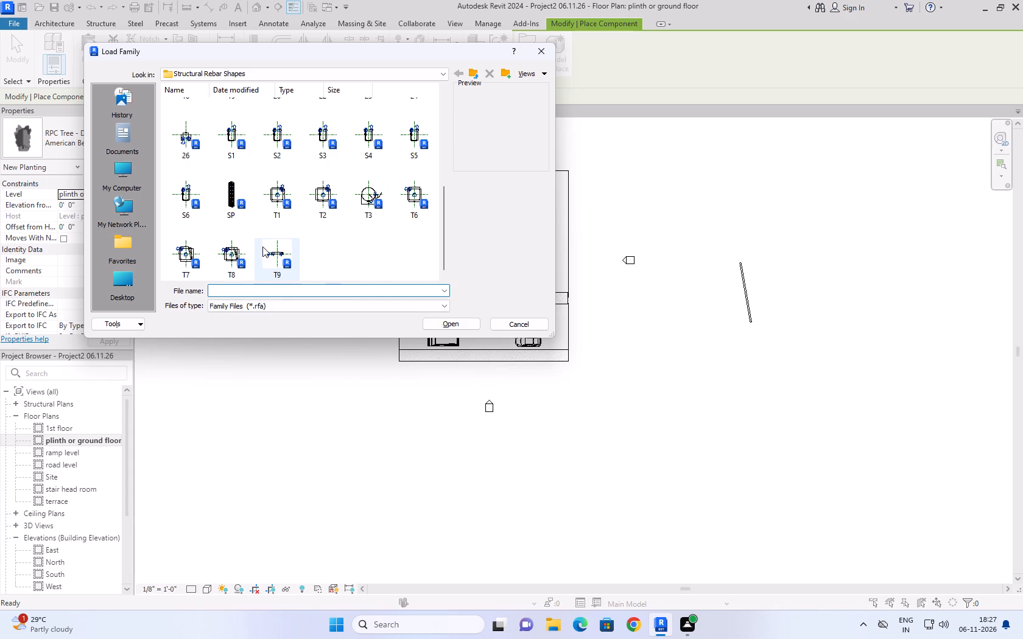
pyautogui.scroll(12, 262, 246)
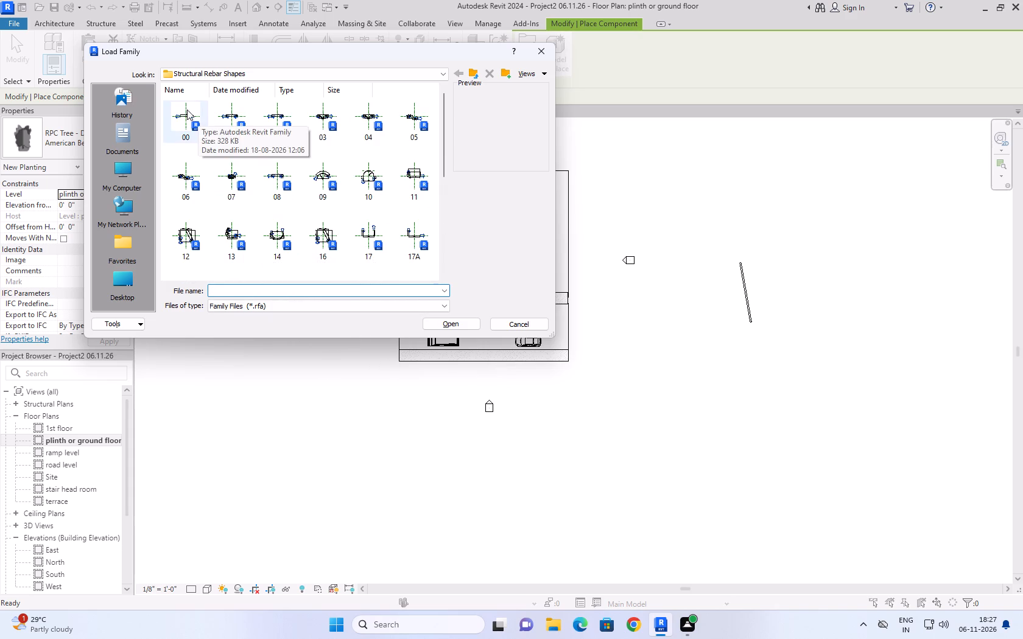
pyautogui.click(181, 109)
pyautogui.click(279, 179)
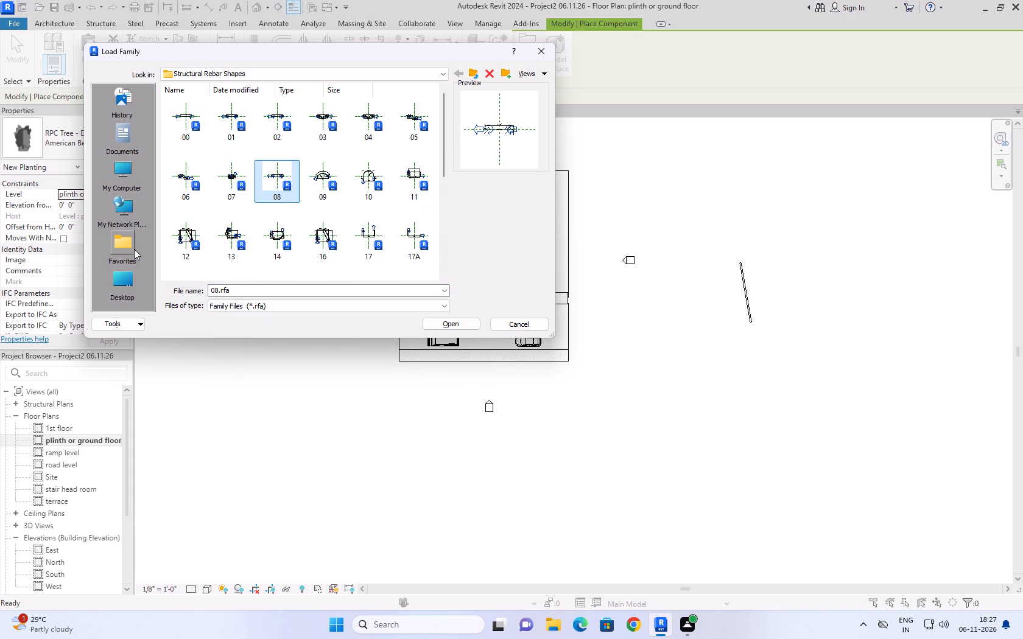
# Browse the US family library and examine the families in the Structural Rebar Couplers folder.
pyautogui.click(473, 72)
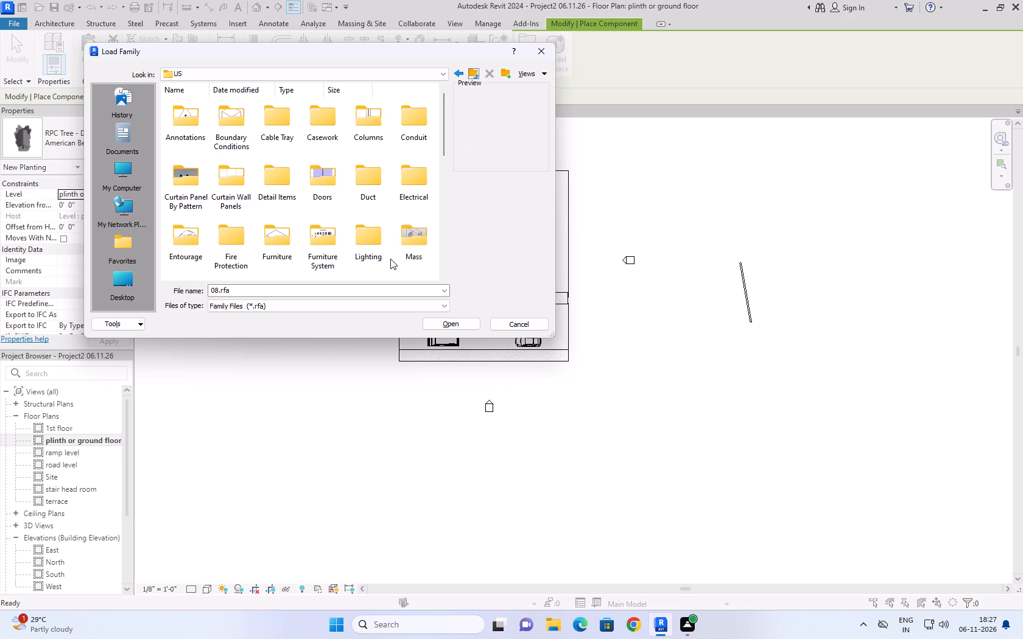
pyautogui.scroll(-9, 407, 231)
pyautogui.scroll(2, 384, 202)
pyautogui.scroll(-2, 384, 202)
pyautogui.scroll(2, 384, 202)
pyautogui.click(332, 251)
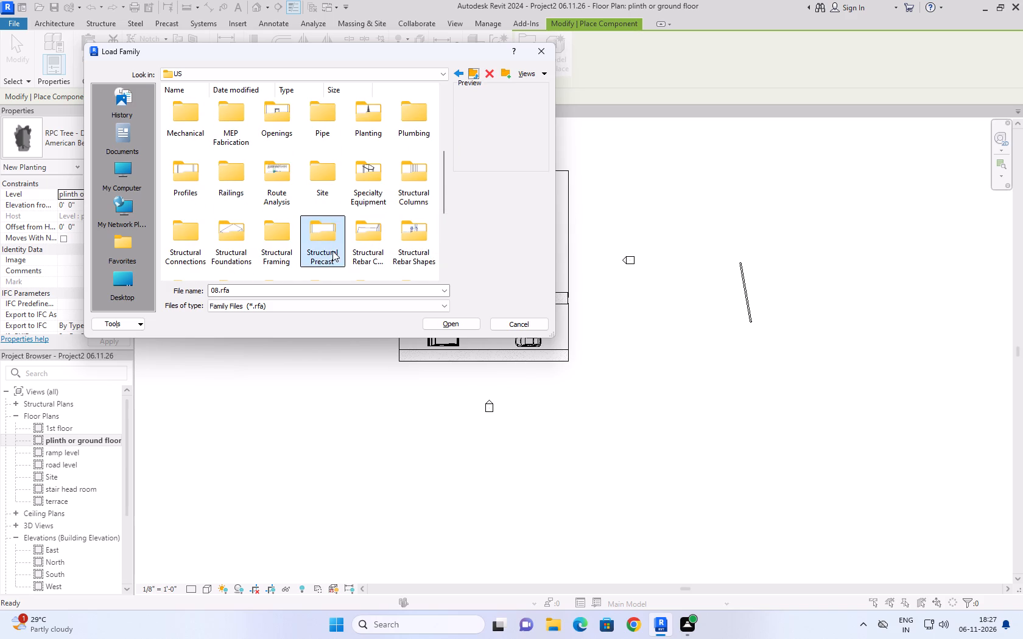
pyautogui.doubleClick(360, 236)
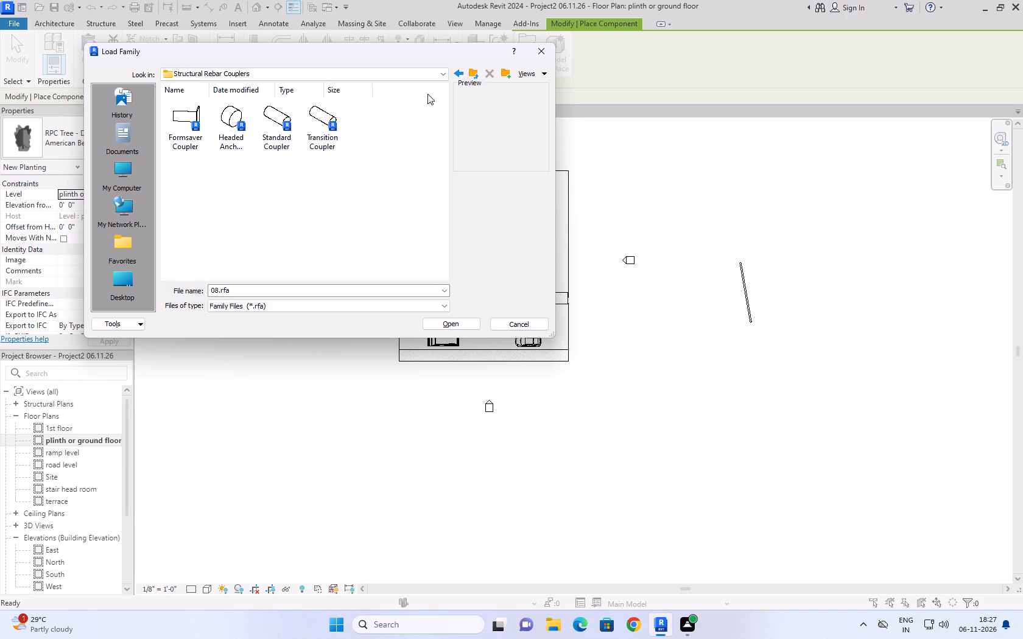
pyautogui.click(466, 69)
pyautogui.click(470, 72)
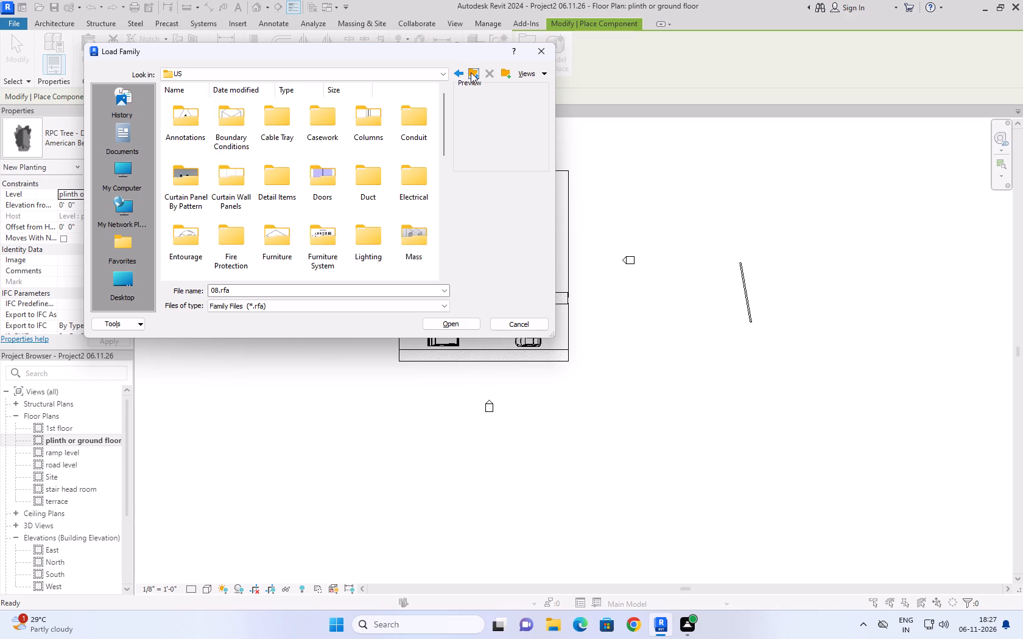
# Examine the Vertical Circulation and Structural Retaining Walls folders of the US library for a suitable family.
pyautogui.scroll(1, 227, 251)
pyautogui.scroll(-4, 227, 251)
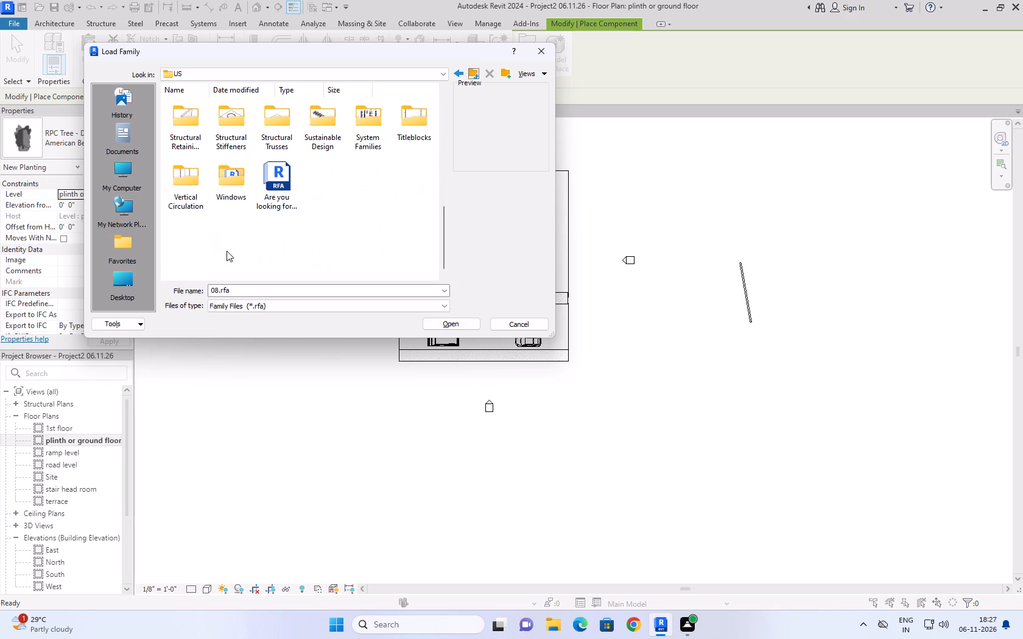
pyautogui.doubleClick(176, 194)
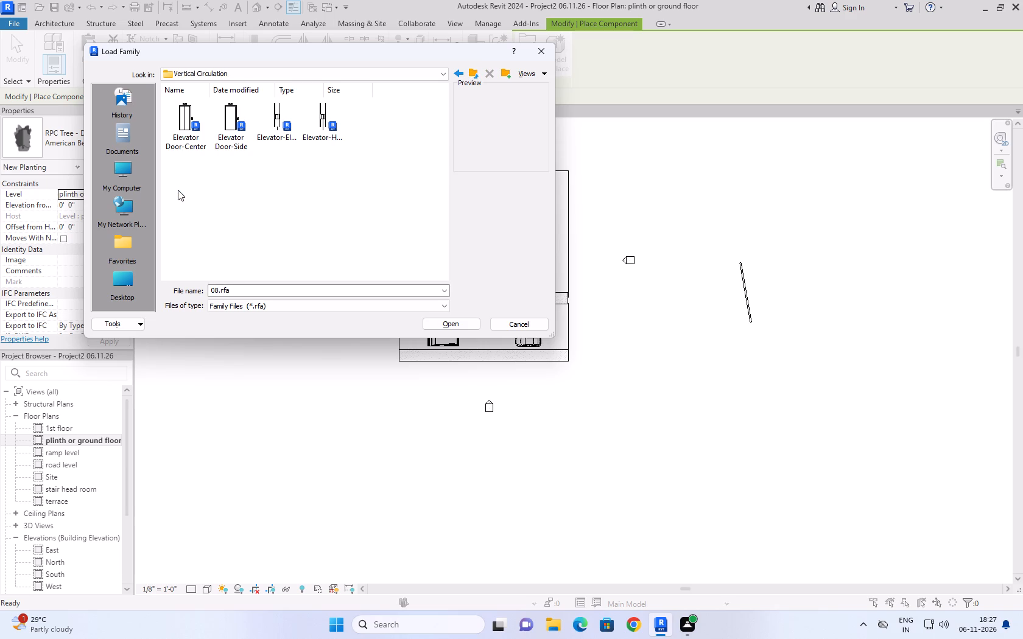
pyautogui.click(472, 68)
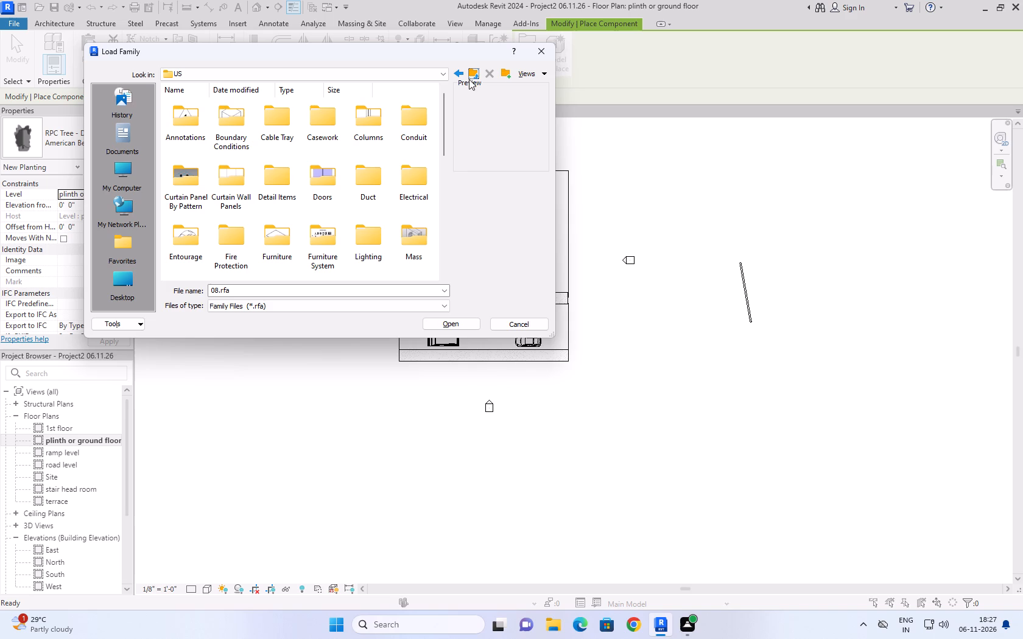
pyautogui.scroll(-1, 381, 224)
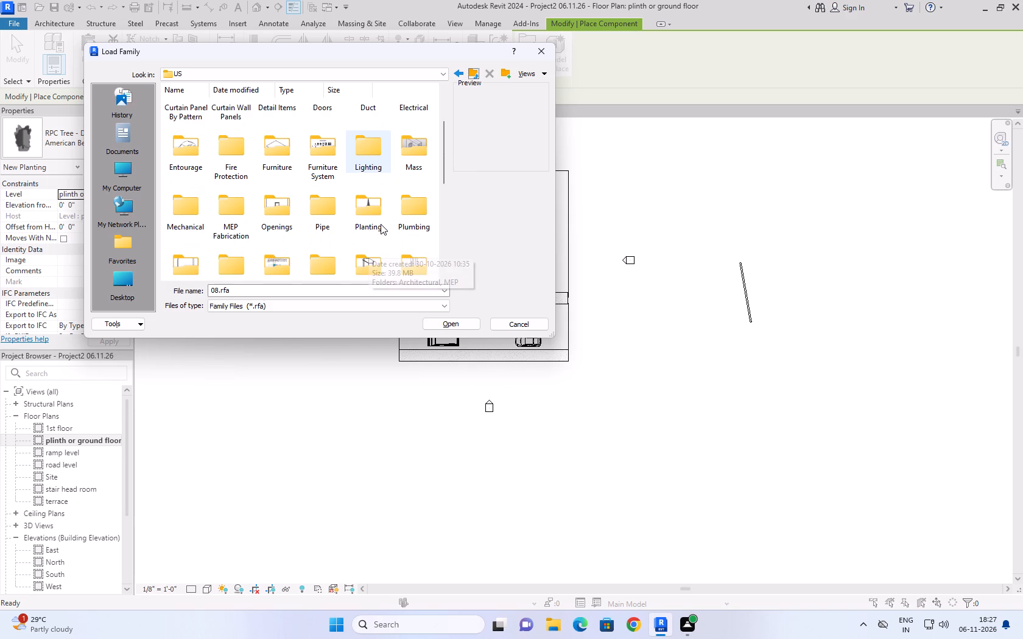
pyautogui.scroll(-2, 420, 214)
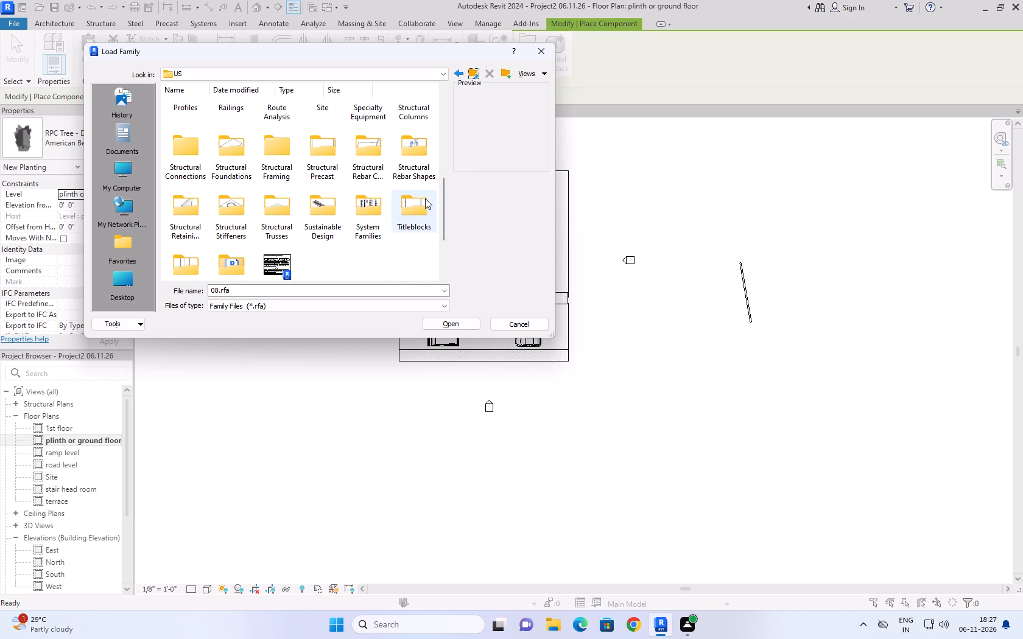
pyautogui.click(371, 168)
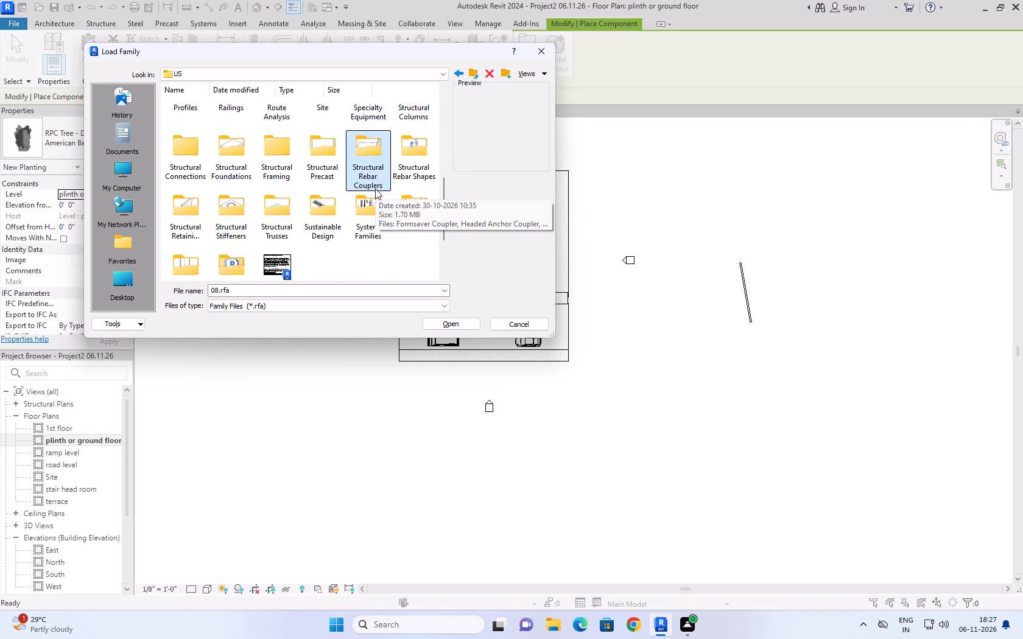
pyautogui.click(329, 148)
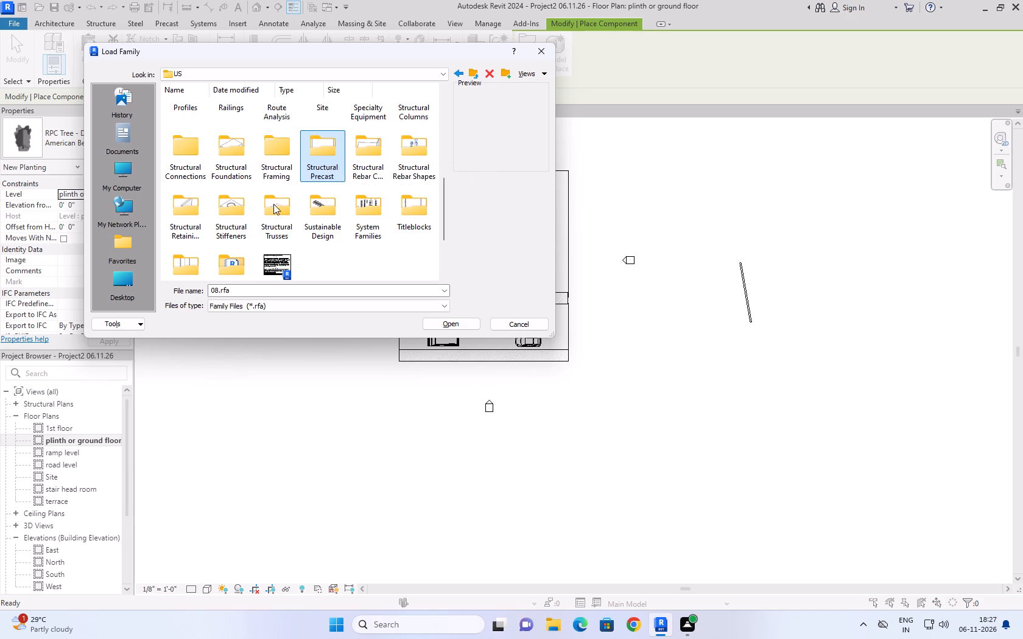
pyautogui.click(199, 214)
pyautogui.doubleClick(190, 203)
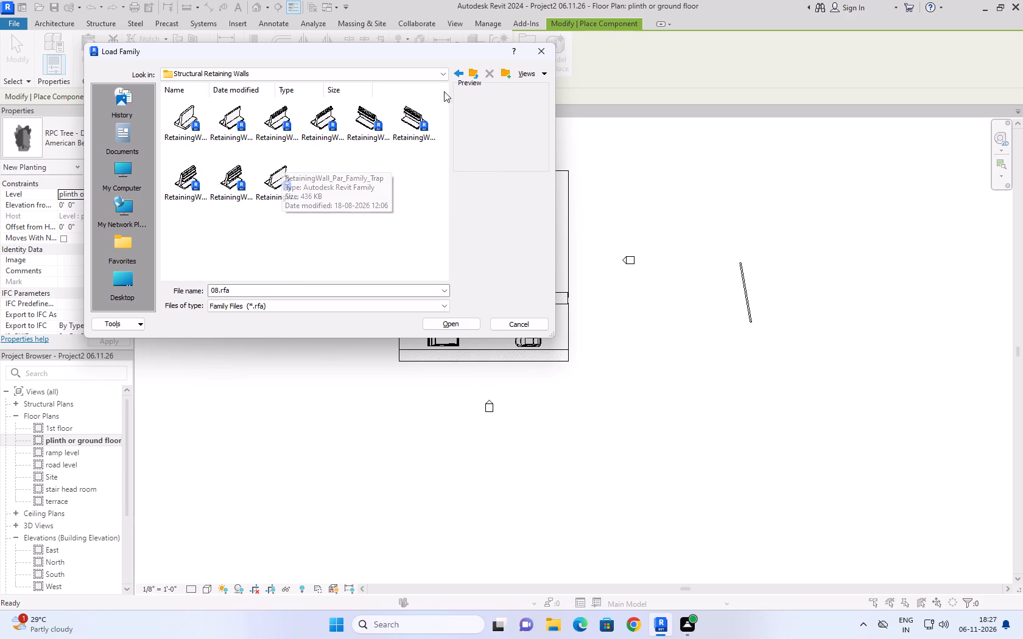
pyautogui.click(476, 79)
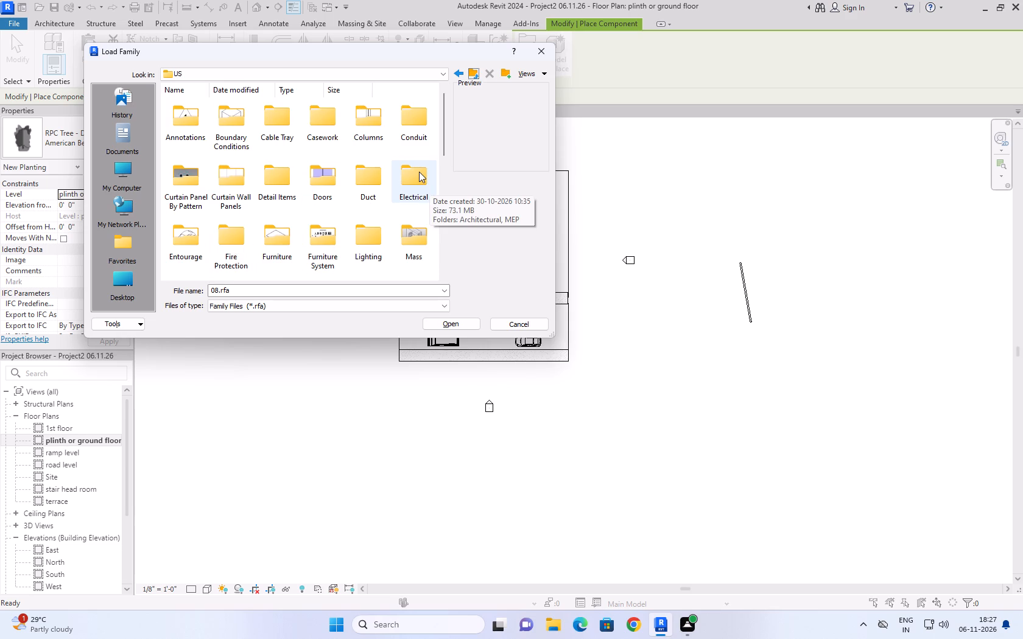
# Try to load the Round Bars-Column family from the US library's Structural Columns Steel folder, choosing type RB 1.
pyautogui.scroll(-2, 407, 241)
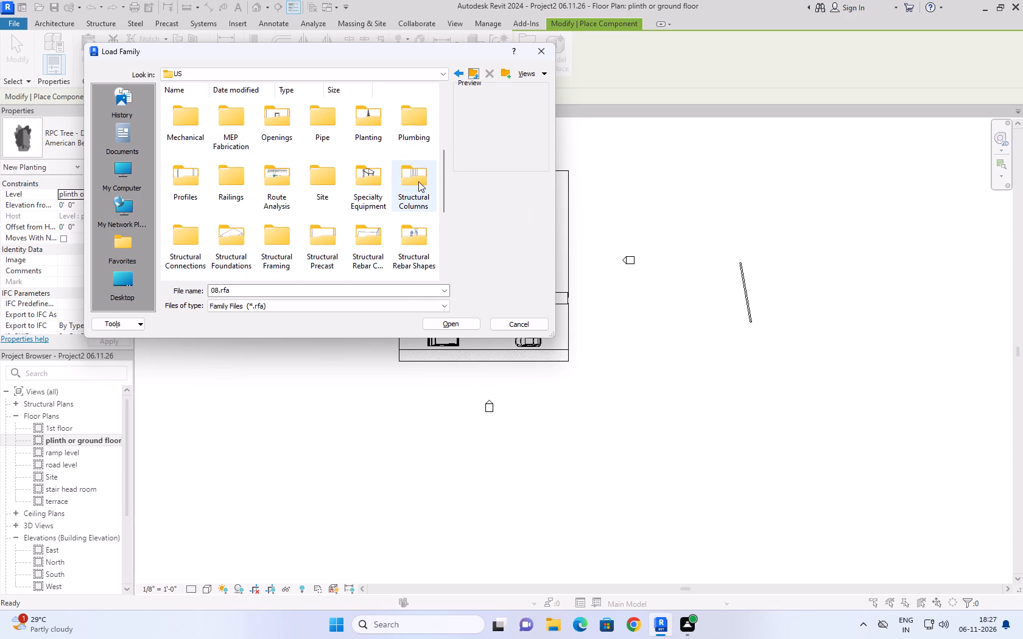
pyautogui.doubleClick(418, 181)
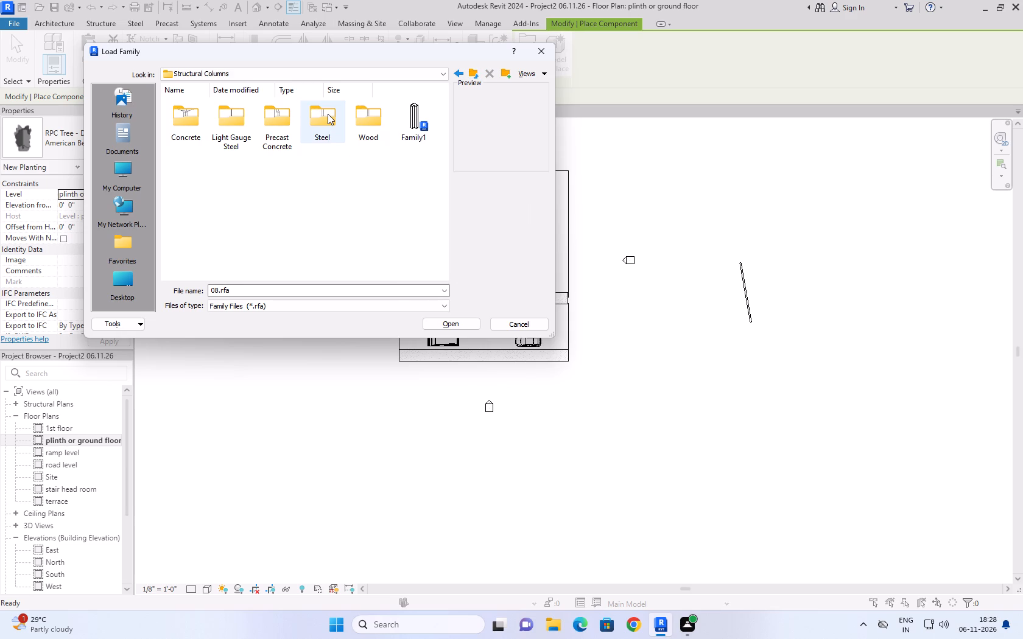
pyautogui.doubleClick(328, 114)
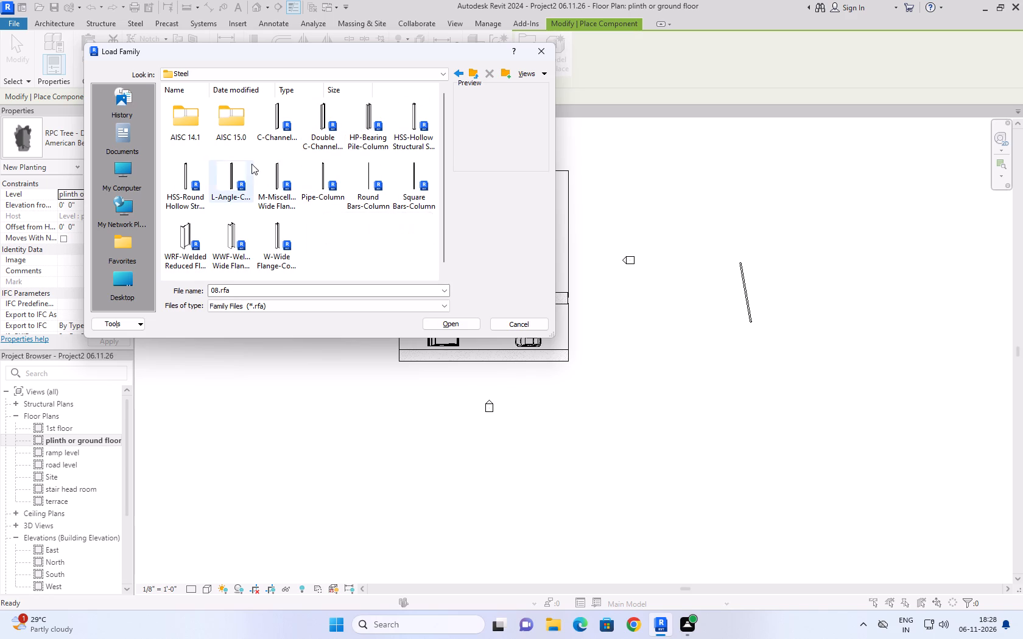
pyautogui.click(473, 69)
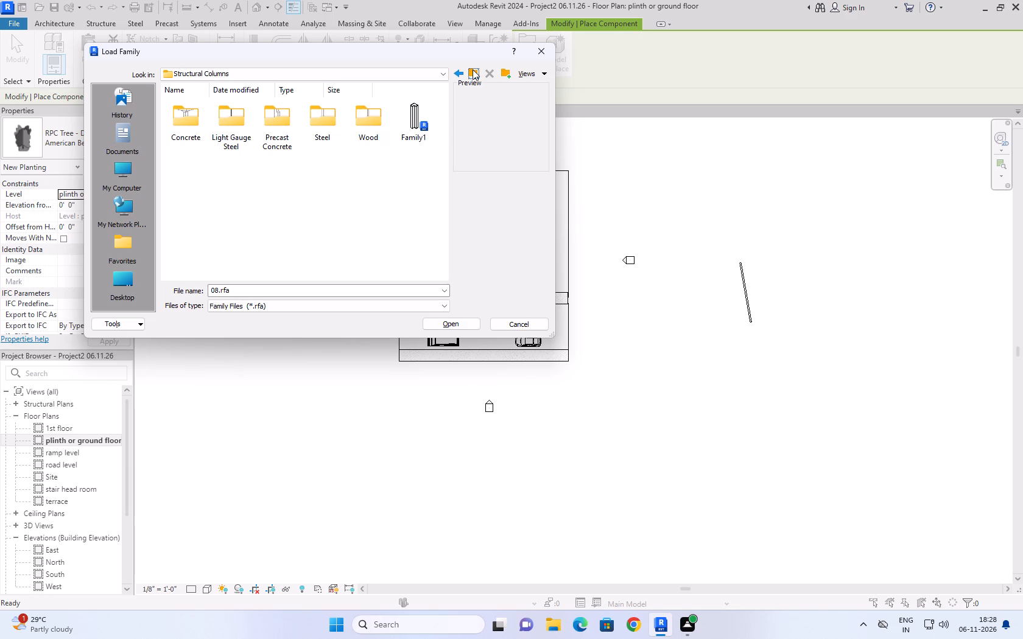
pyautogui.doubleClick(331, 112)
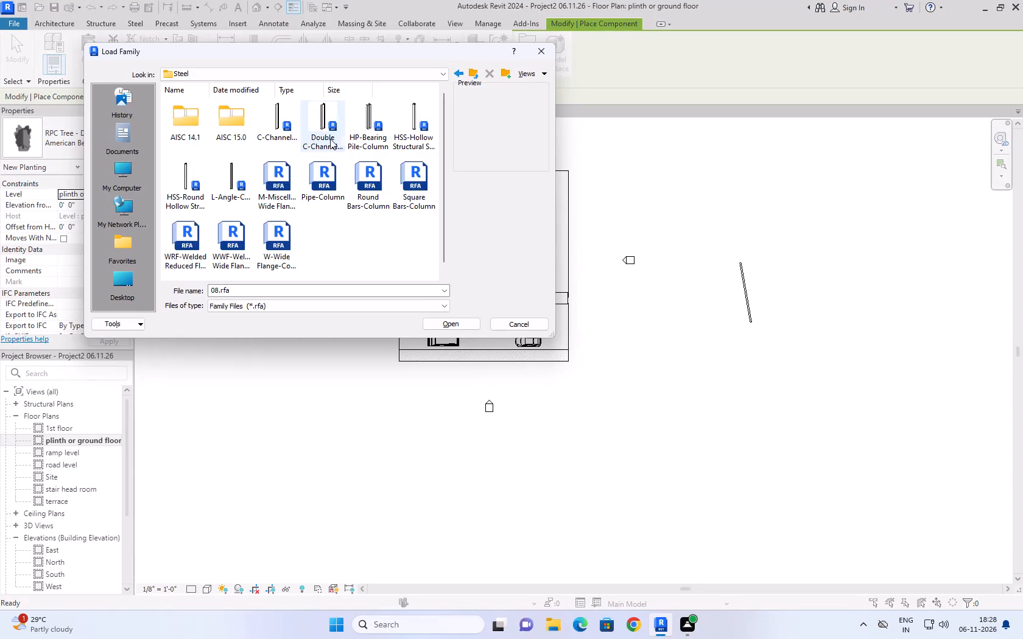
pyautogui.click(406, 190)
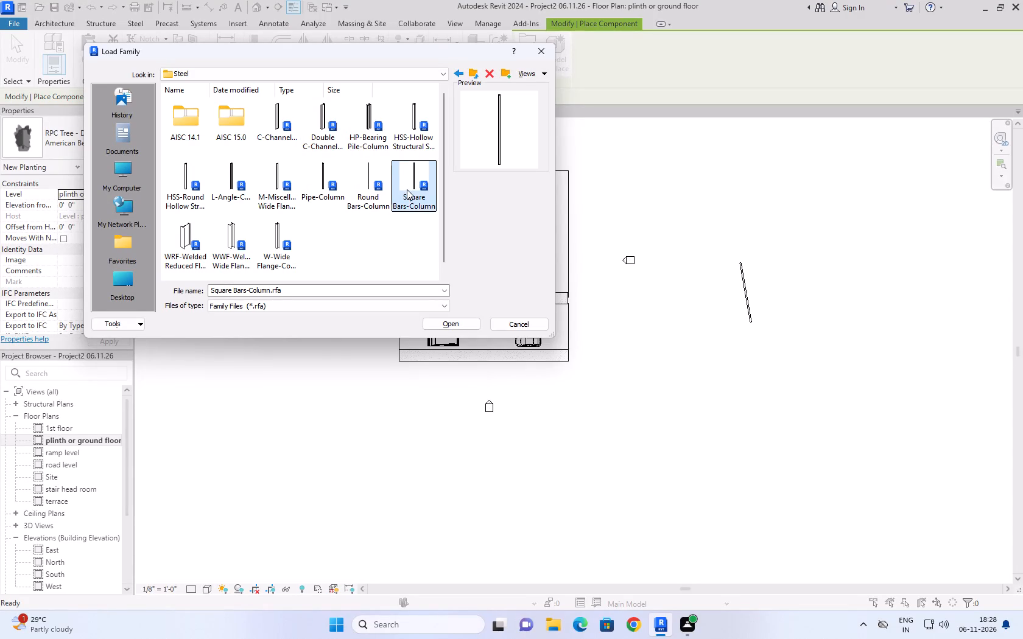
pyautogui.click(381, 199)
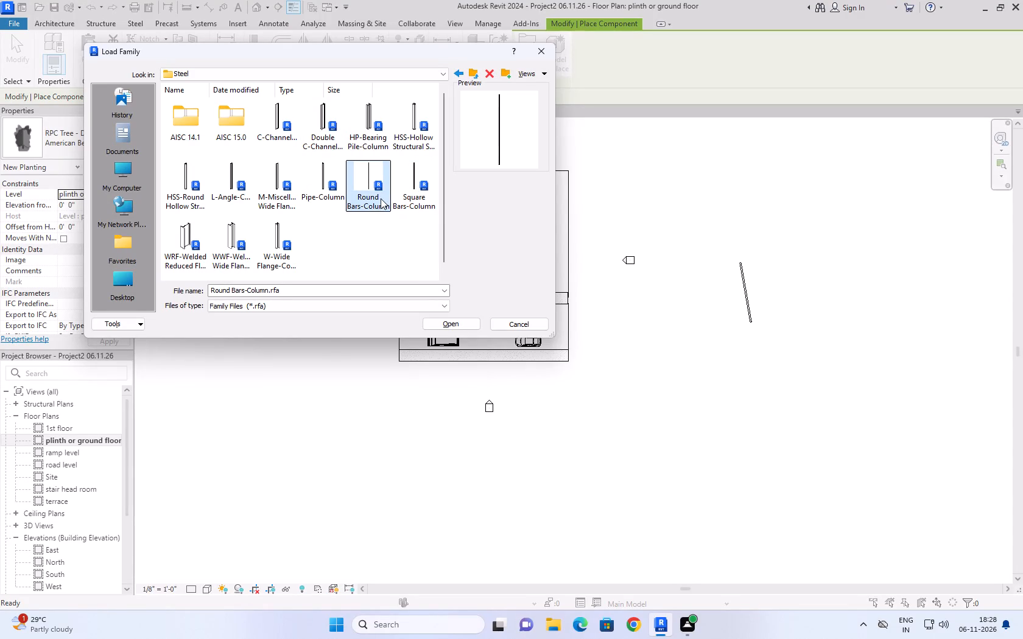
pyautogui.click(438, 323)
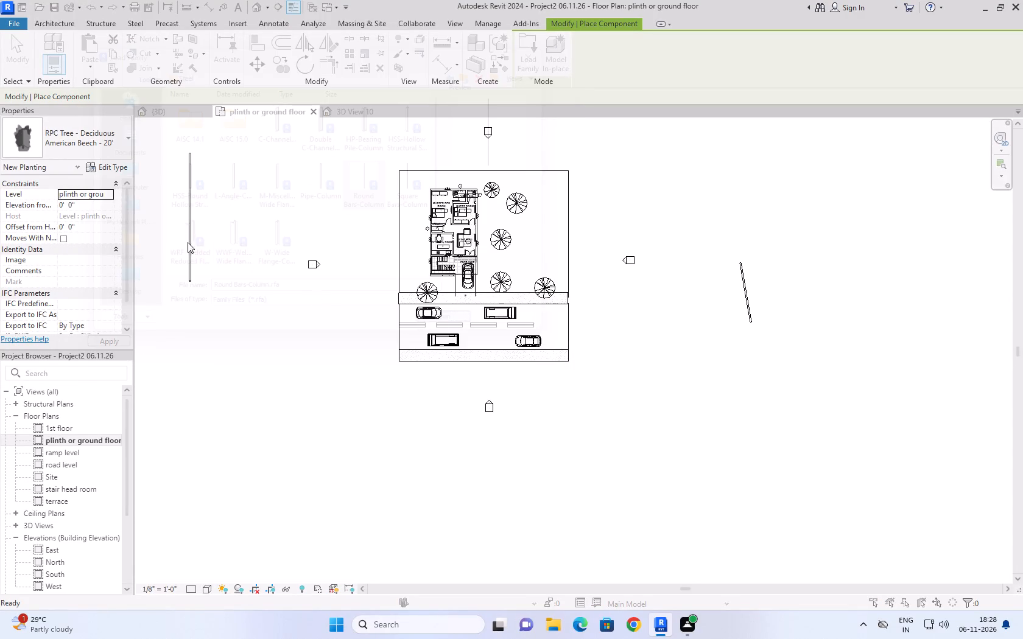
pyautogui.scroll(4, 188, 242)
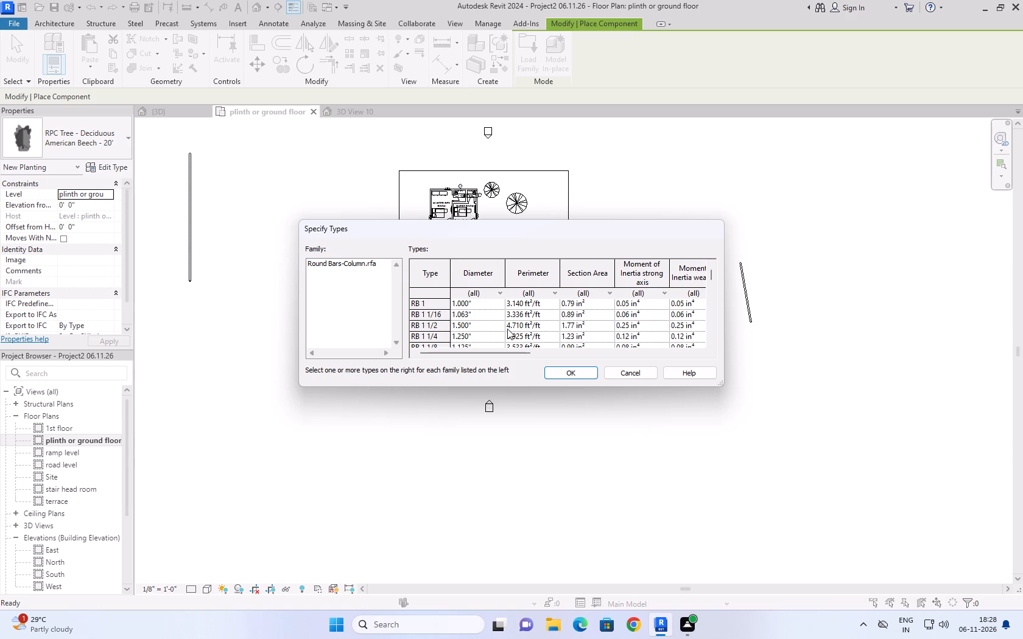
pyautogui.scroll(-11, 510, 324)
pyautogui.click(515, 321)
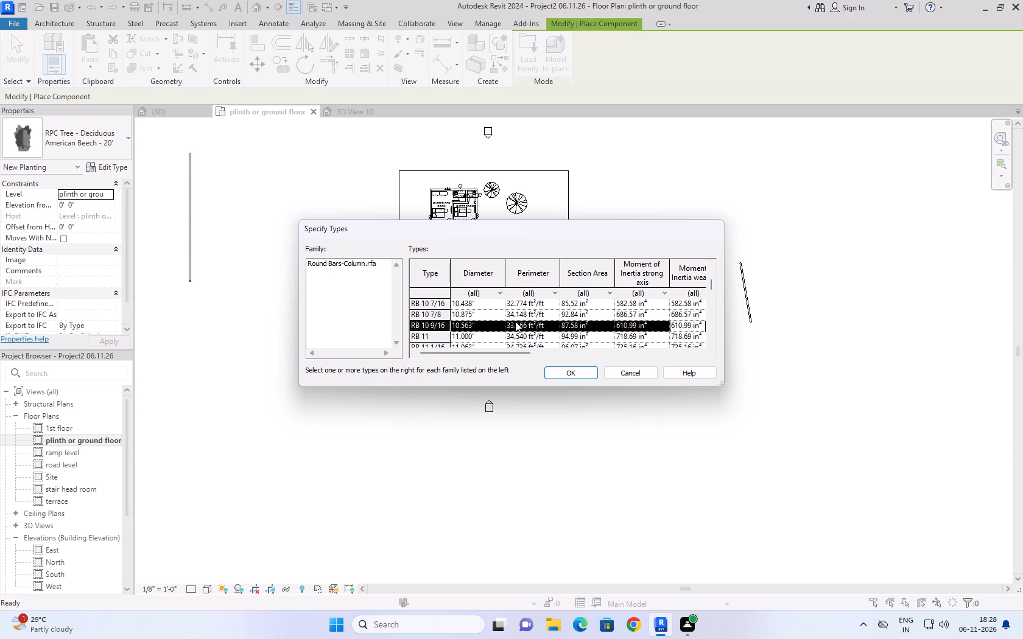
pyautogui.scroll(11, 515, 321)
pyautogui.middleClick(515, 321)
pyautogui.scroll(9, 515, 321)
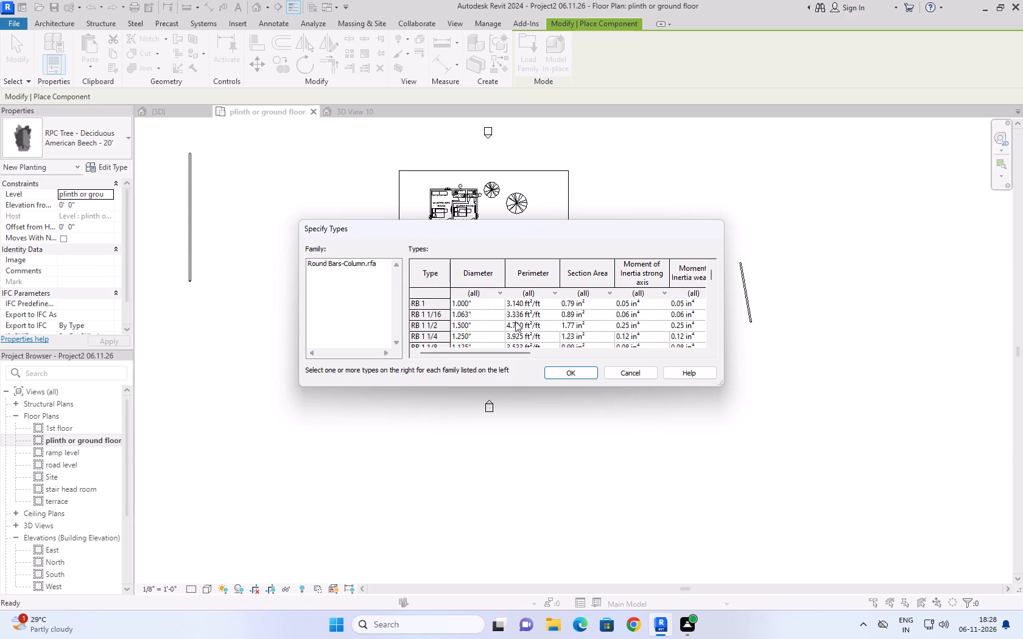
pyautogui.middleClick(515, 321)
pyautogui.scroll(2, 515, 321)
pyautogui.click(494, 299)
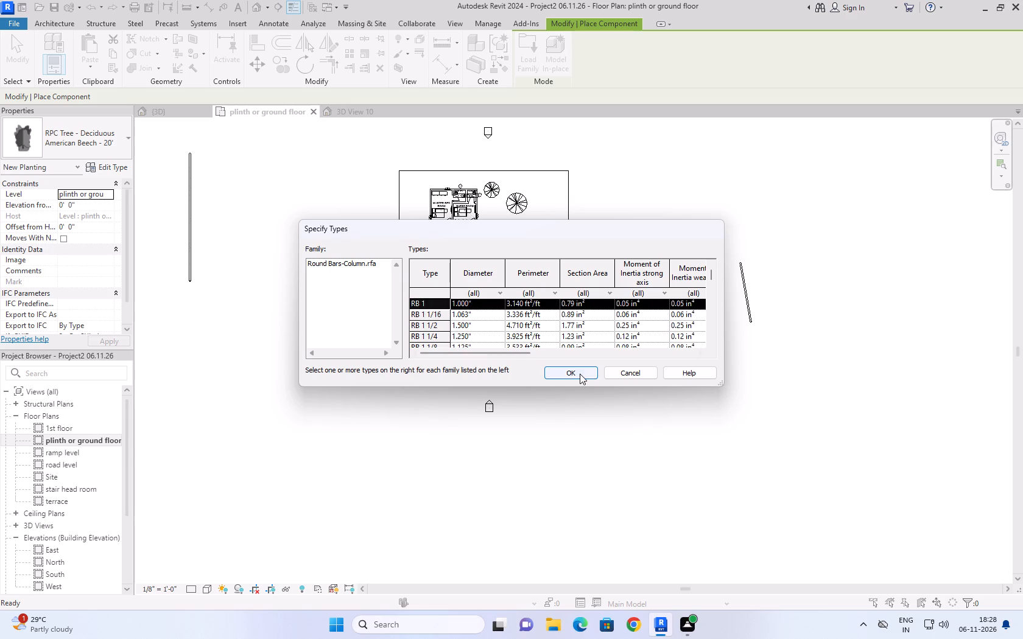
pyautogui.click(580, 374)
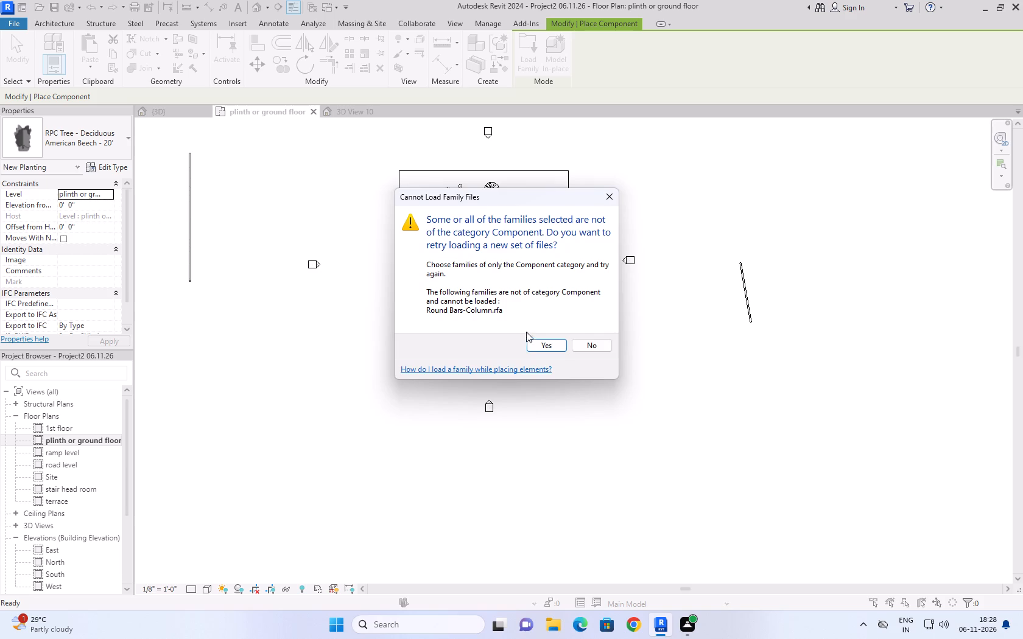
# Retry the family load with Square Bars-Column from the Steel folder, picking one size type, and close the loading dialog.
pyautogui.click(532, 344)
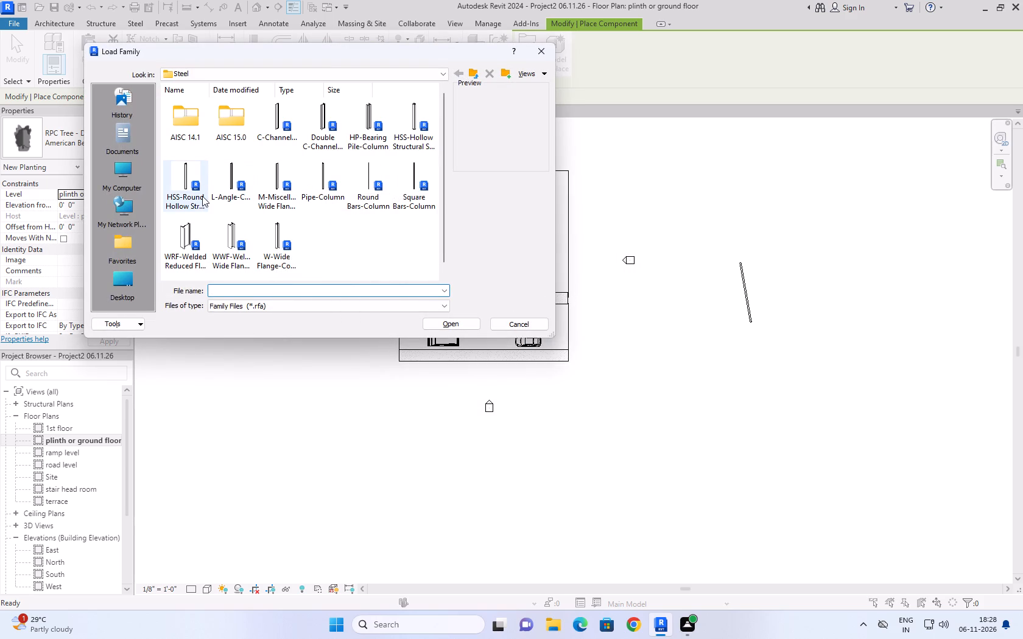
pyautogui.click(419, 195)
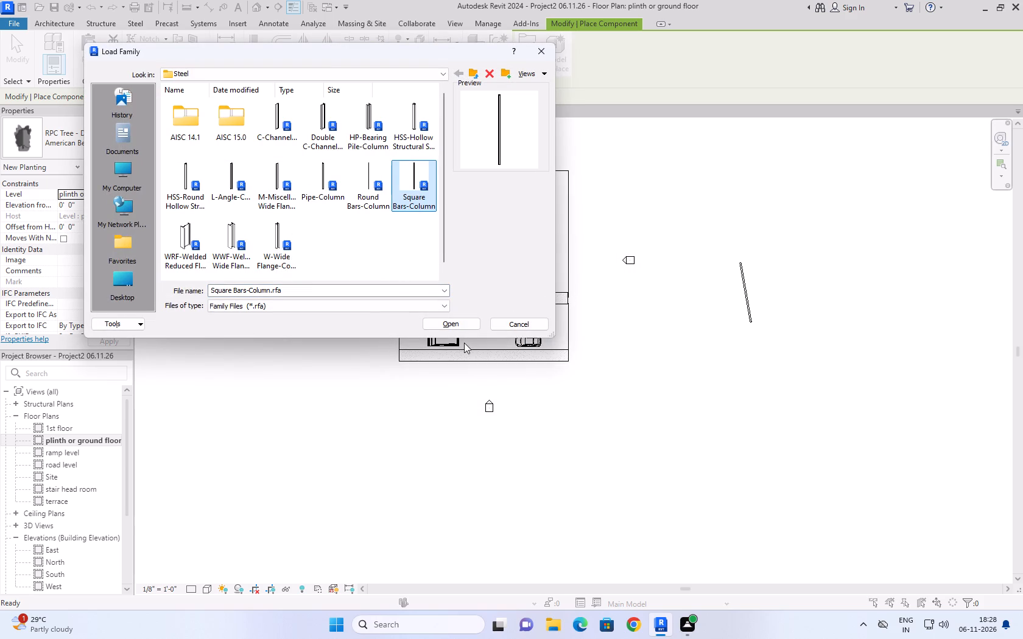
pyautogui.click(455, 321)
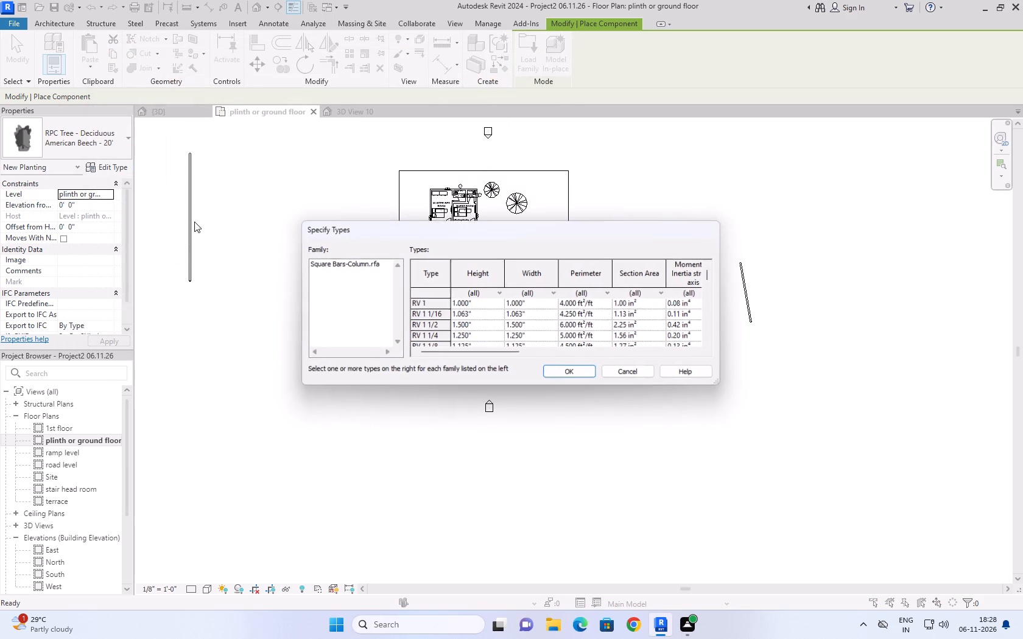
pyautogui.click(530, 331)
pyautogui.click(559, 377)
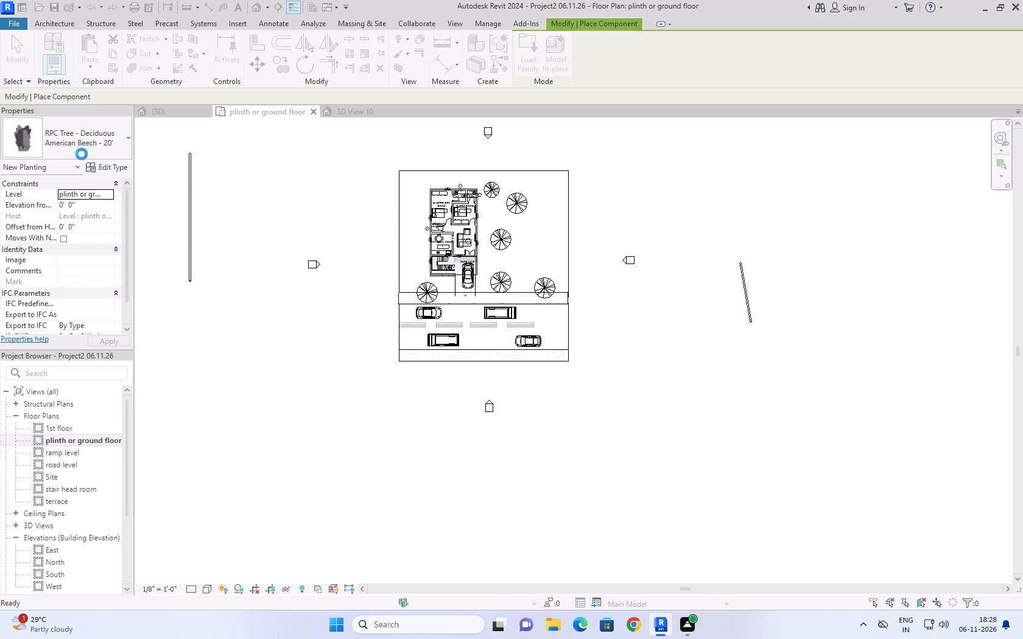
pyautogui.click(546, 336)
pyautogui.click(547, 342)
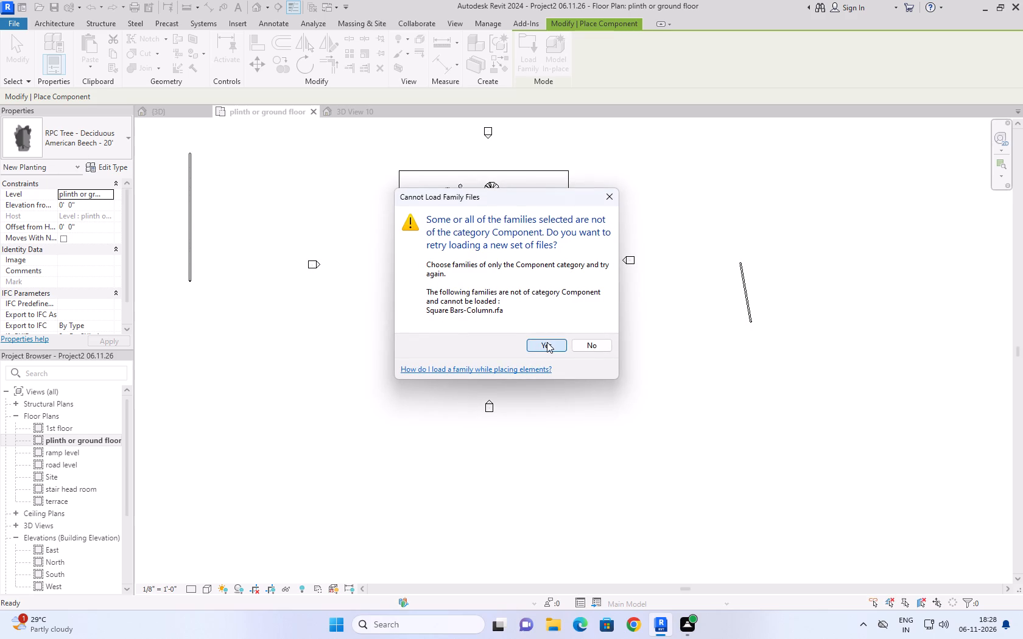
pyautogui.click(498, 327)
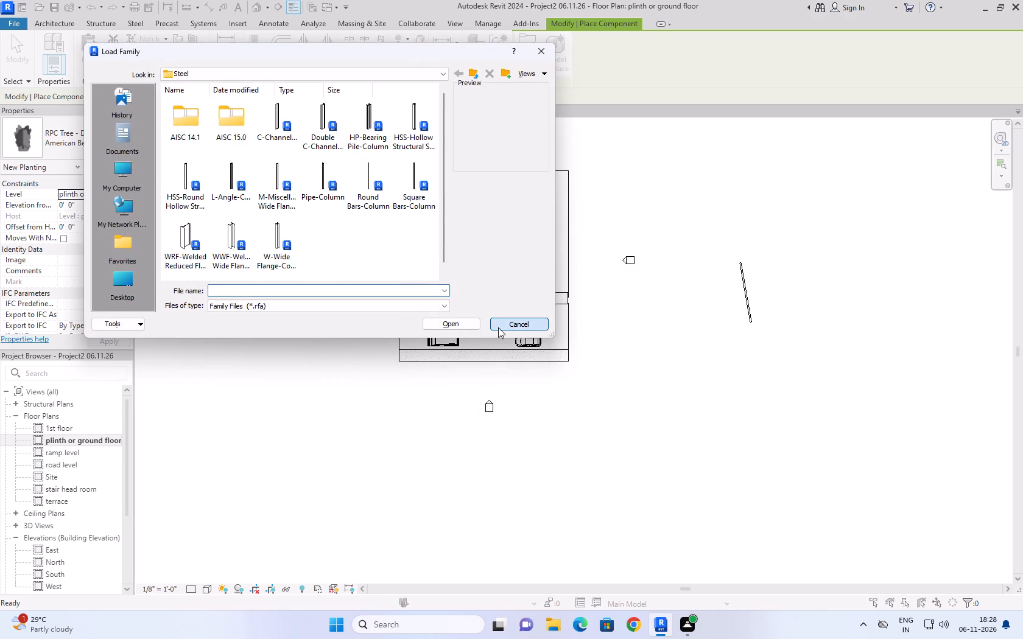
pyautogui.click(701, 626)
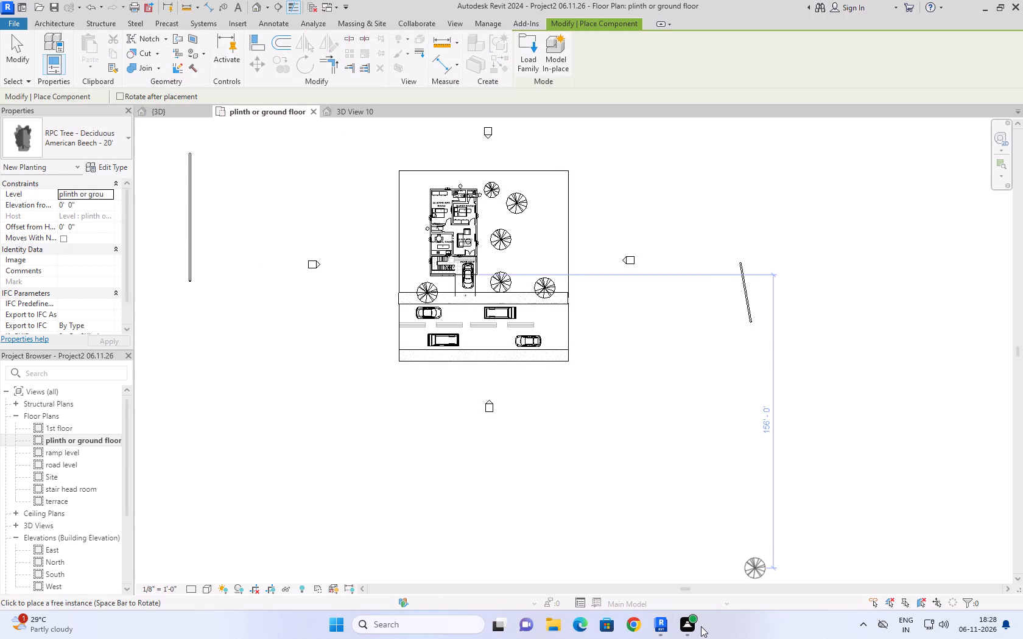
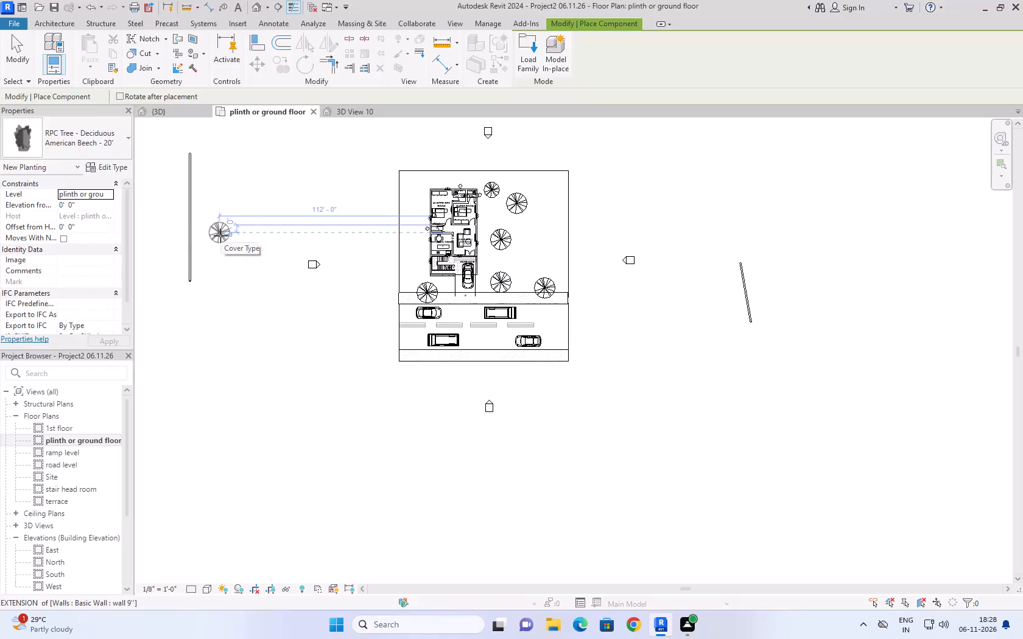
# Cancel the tree placement and delete both practice structural columns outside the site, the straight one to the west and the slanted one to the east.
pyautogui.press('Escape')
pyautogui.press('Escape')
pyautogui.press('Escape')
pyautogui.moveTo(225, 144); pyautogui.dragTo(171, 177)
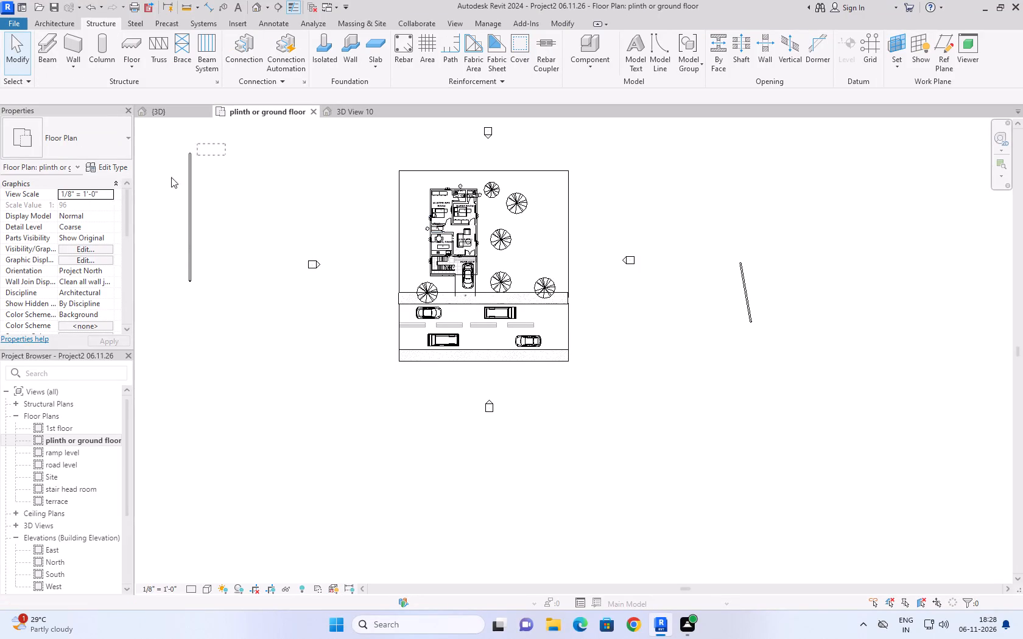
pyautogui.moveTo(171, 177); pyautogui.dragTo(195, 385)
pyautogui.moveTo(188, 388); pyautogui.dragTo(179, 394)
pyautogui.click(188, 256)
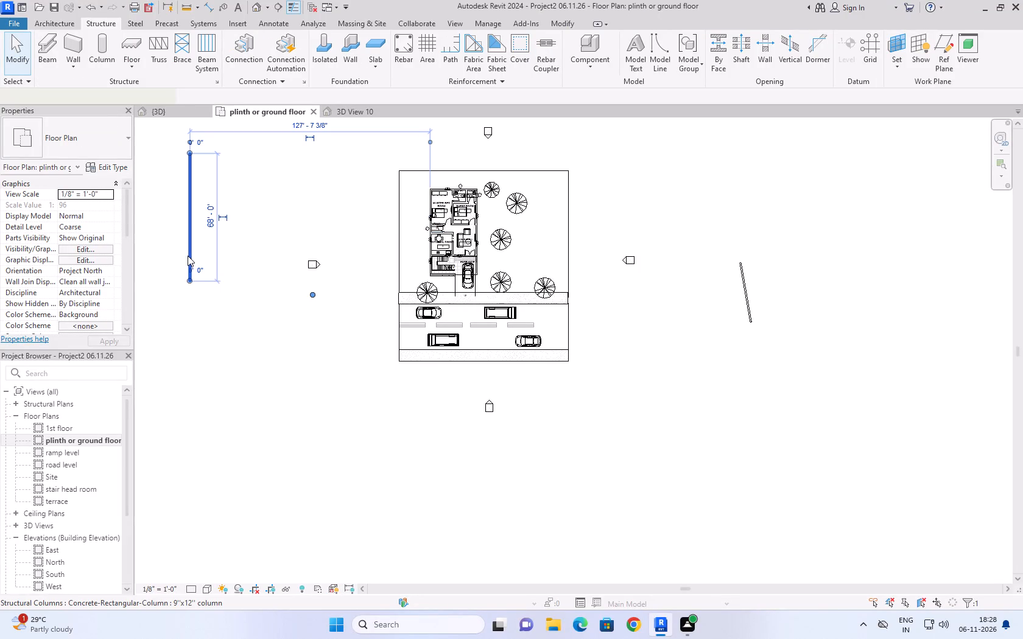
pyautogui.press('Delete')
pyautogui.moveTo(736, 223); pyautogui.dragTo(759, 281)
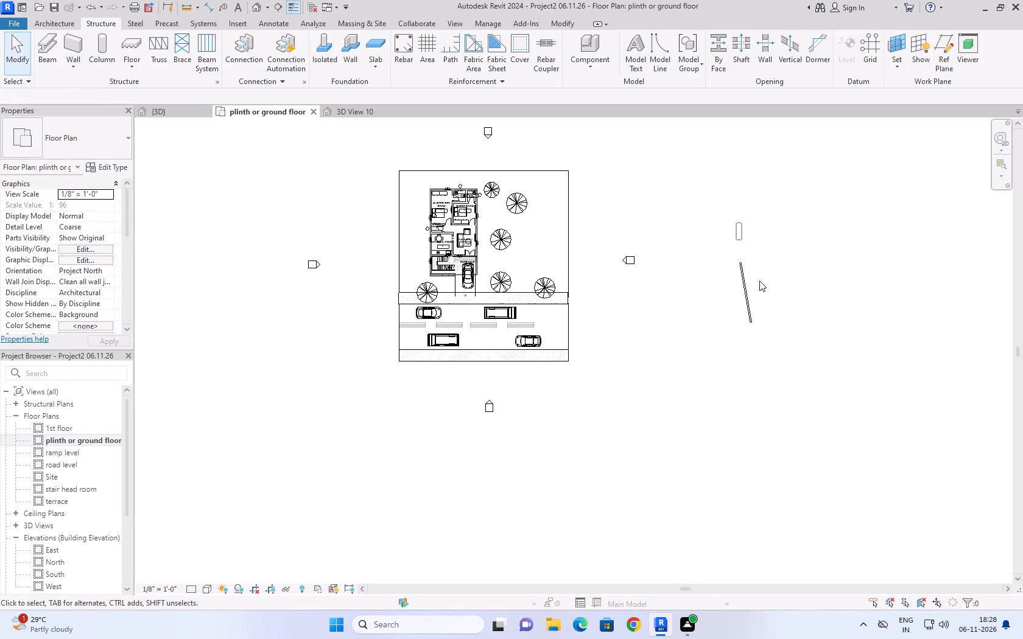
pyautogui.moveTo(759, 281); pyautogui.dragTo(836, 439)
pyautogui.press('Delete')
pyautogui.scroll(-5, 564, 392)
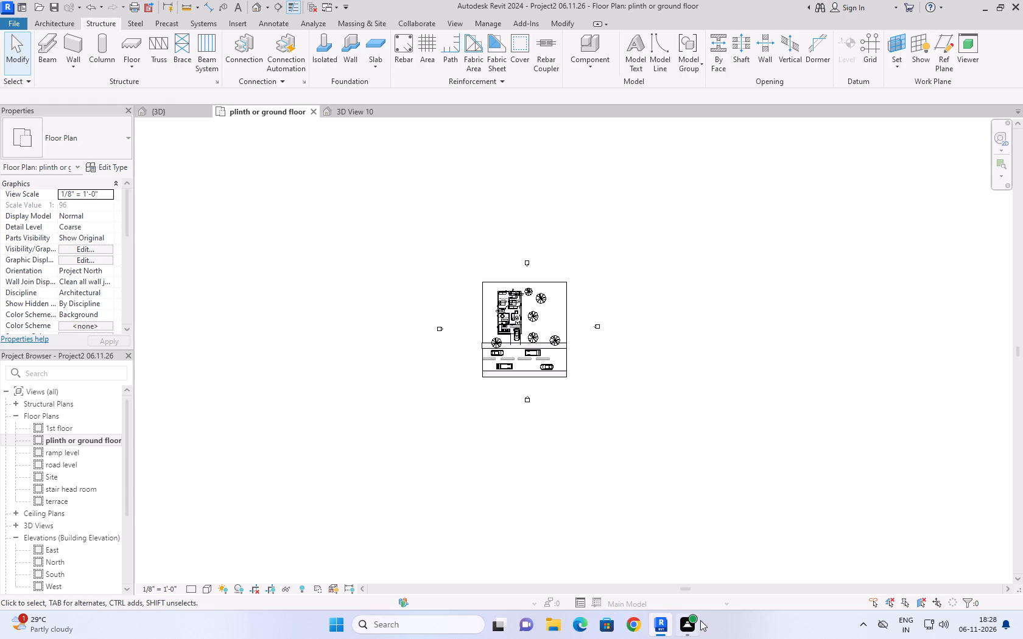
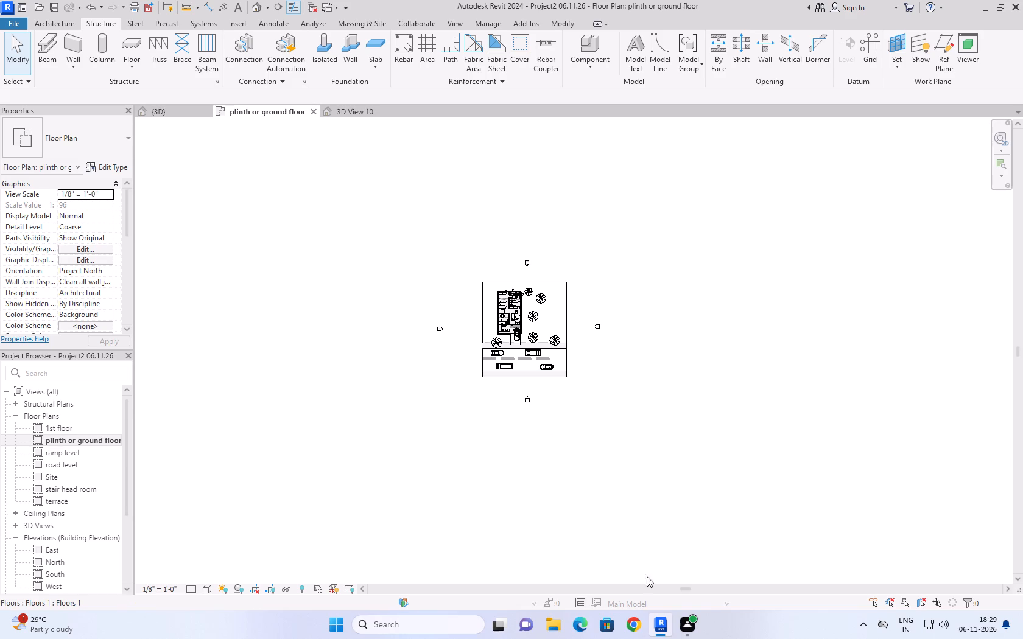
# Look over the ground floor plan around the house, trees and road to check the cleared site.
pyautogui.scroll(7, 610, 332)
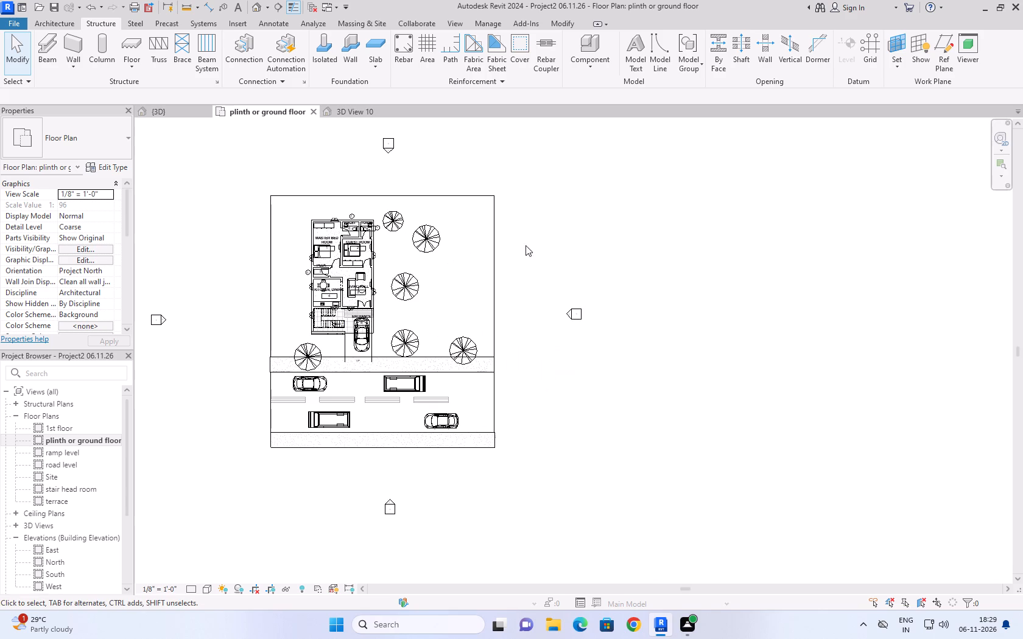
pyautogui.moveTo(504, 165); pyautogui.dragTo(507, 267, button='middle')
pyautogui.scroll(3, 363, 319)
pyautogui.scroll(-7, 393, 240)
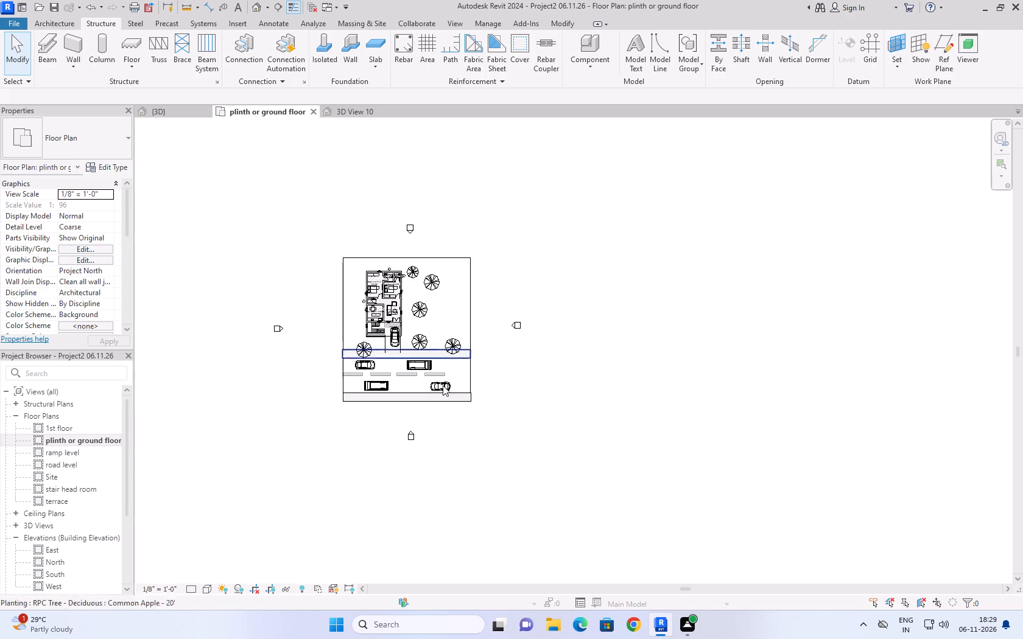
pyautogui.scroll(5, 440, 422)
pyautogui.moveTo(465, 413); pyautogui.dragTo(508, 476, button='middle')
pyautogui.scroll(-4, 492, 459)
pyautogui.scroll(4, 525, 372)
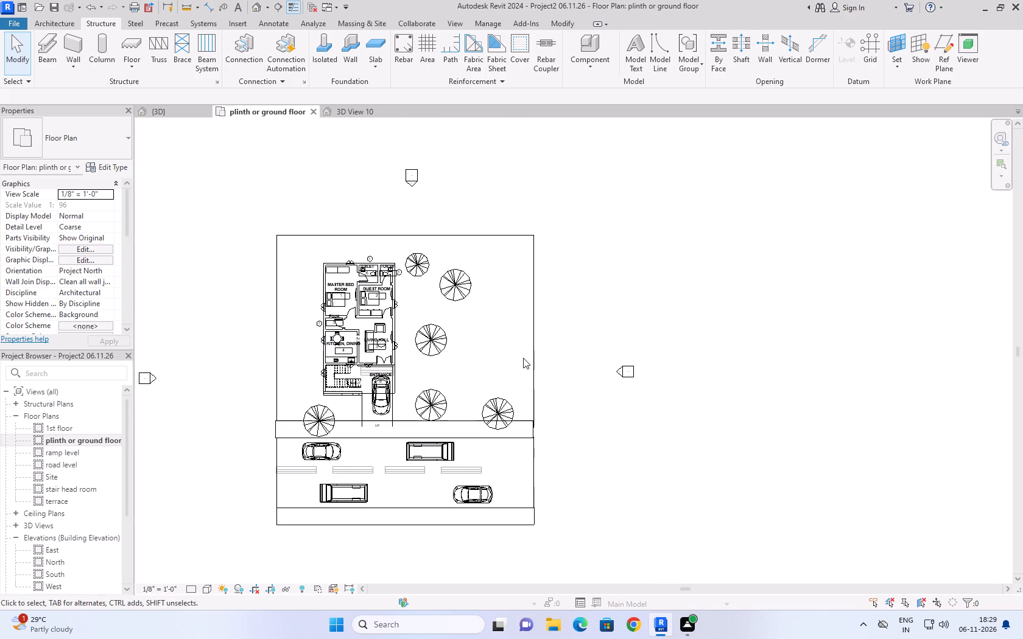
# Switch to the 3D View 10 view and close it.
pyautogui.click(358, 114)
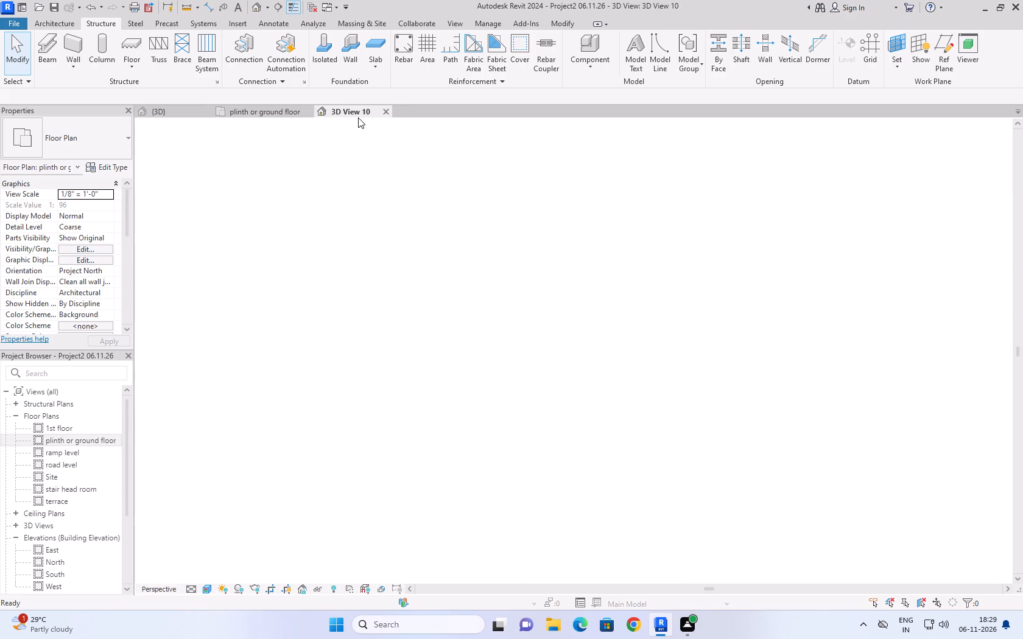
pyautogui.click(386, 114)
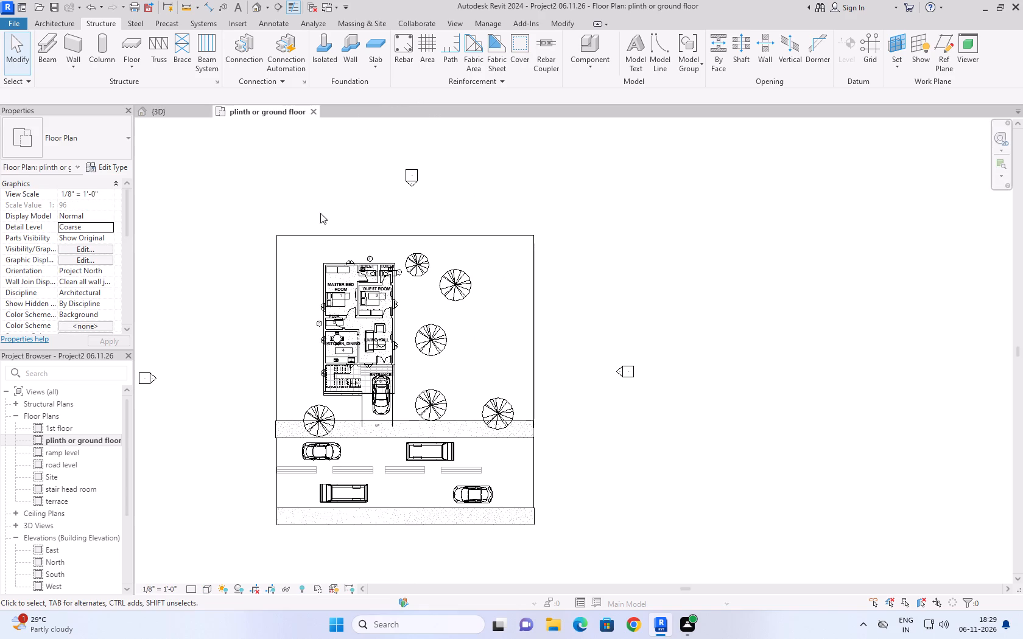
# Open the default {3D} view and examine the whole site, the house and the stair head room door.
pyautogui.click(185, 110)
pyautogui.moveTo(451, 290); pyautogui.dragTo(382, 292, button='middle')
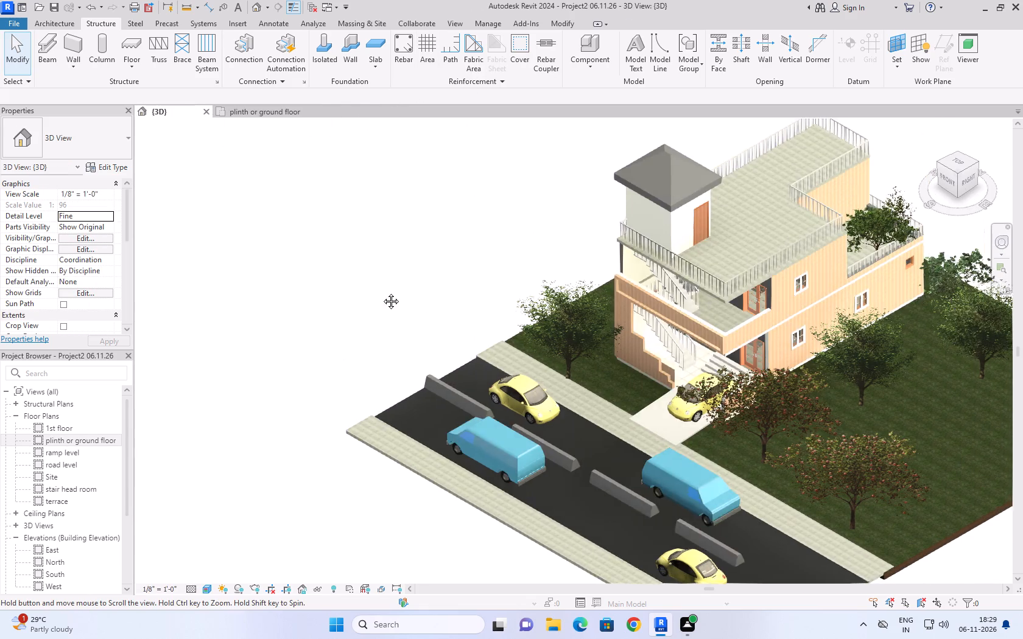
pyautogui.moveTo(382, 292); pyautogui.dragTo(366, 292, button='middle')
pyautogui.scroll(-5, 368, 292)
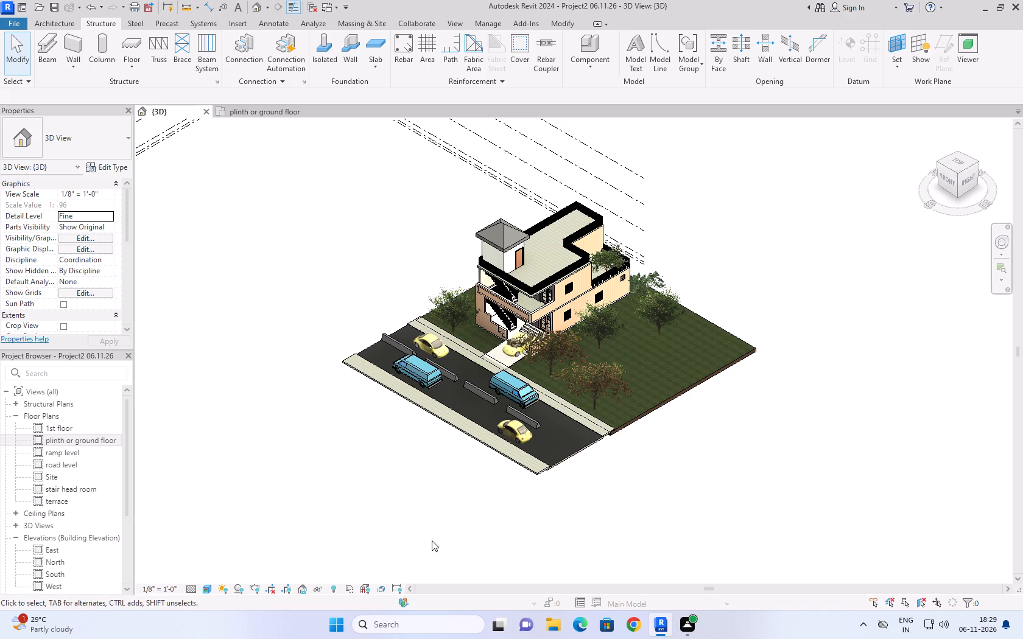
pyautogui.scroll(-3, 790, 374)
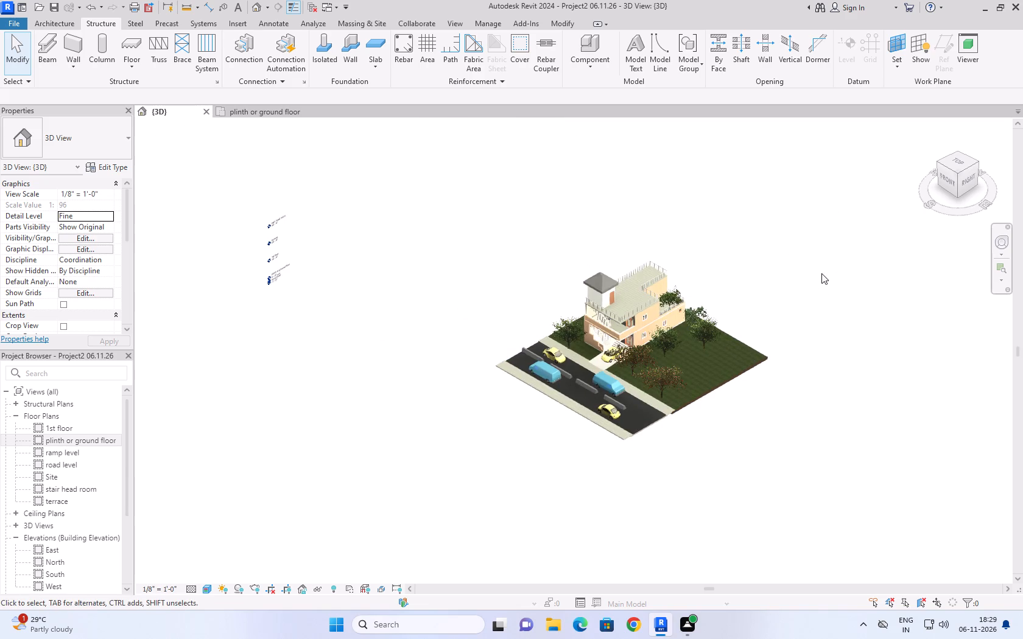
pyautogui.moveTo(821, 273); pyautogui.dragTo(695, 275, button='middle')
pyautogui.scroll(-2, 684, 279)
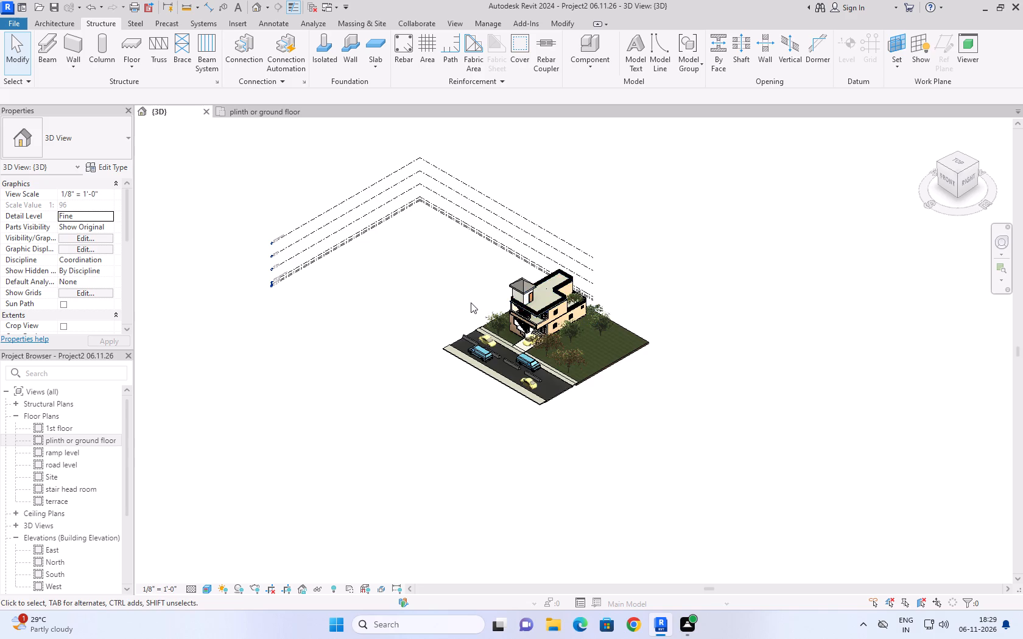
pyautogui.scroll(3, 471, 302)
pyautogui.scroll(2, 694, 273)
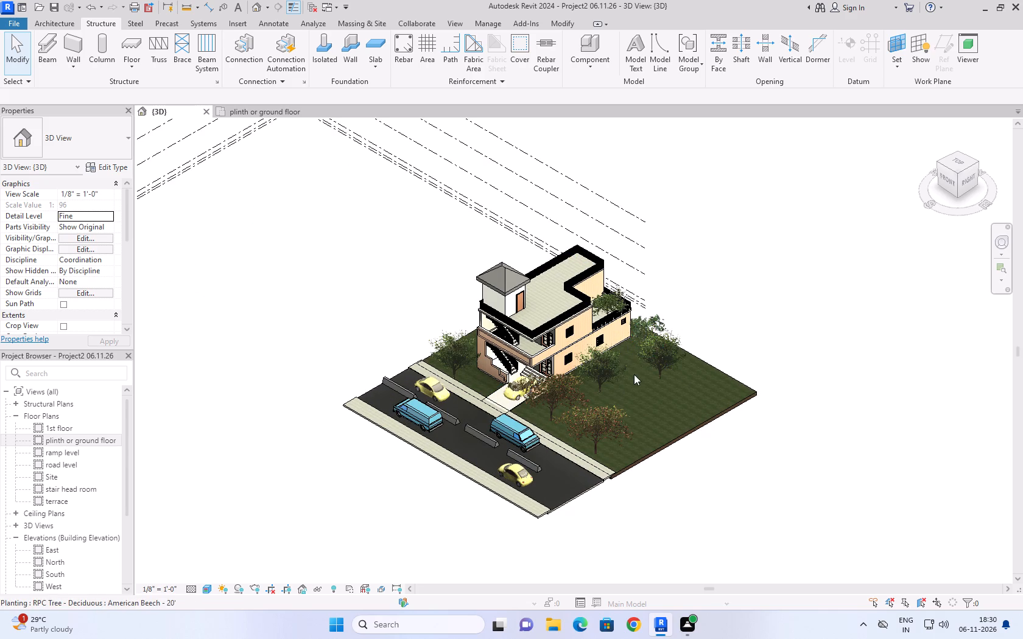
pyautogui.scroll(4, 479, 316)
pyautogui.scroll(3, 528, 310)
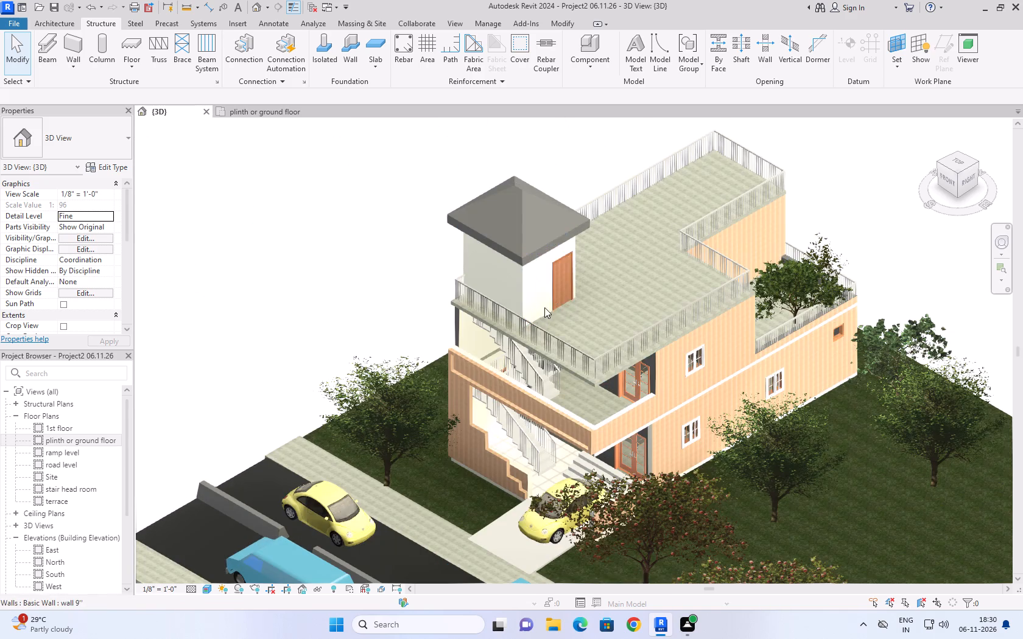
pyautogui.scroll(14, 561, 296)
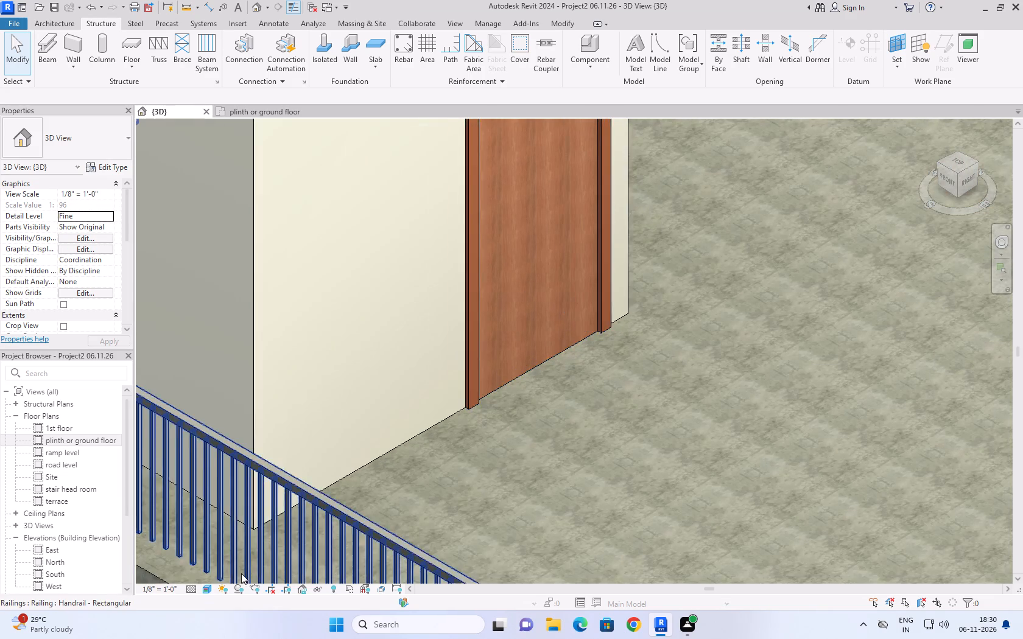
pyautogui.scroll(-3, 275, 552)
# Apply the Fine detail level to the {3D} view.
pyautogui.click(188, 588)
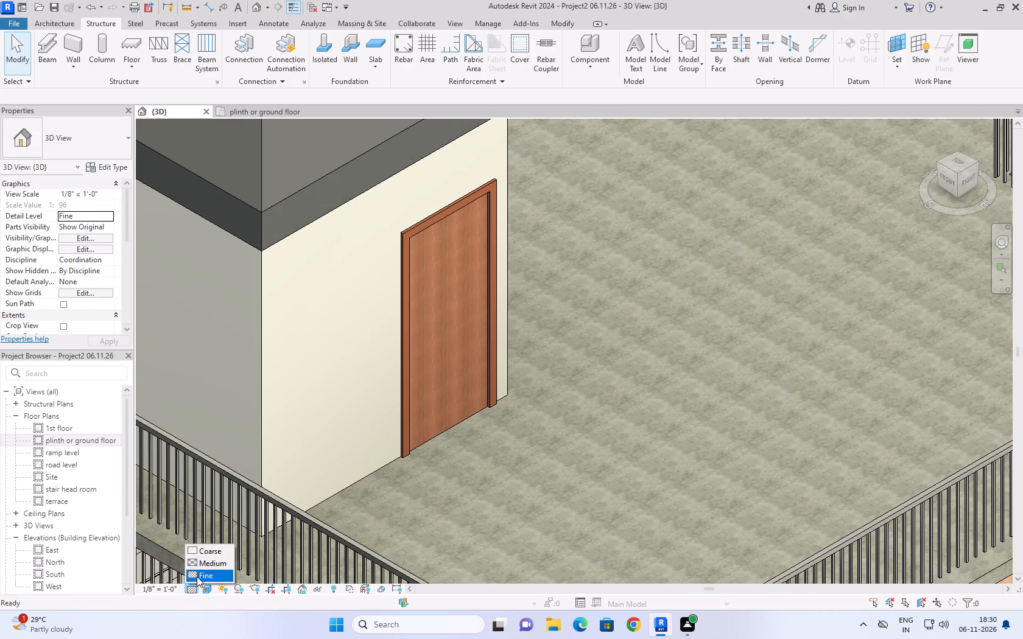
pyautogui.click(198, 574)
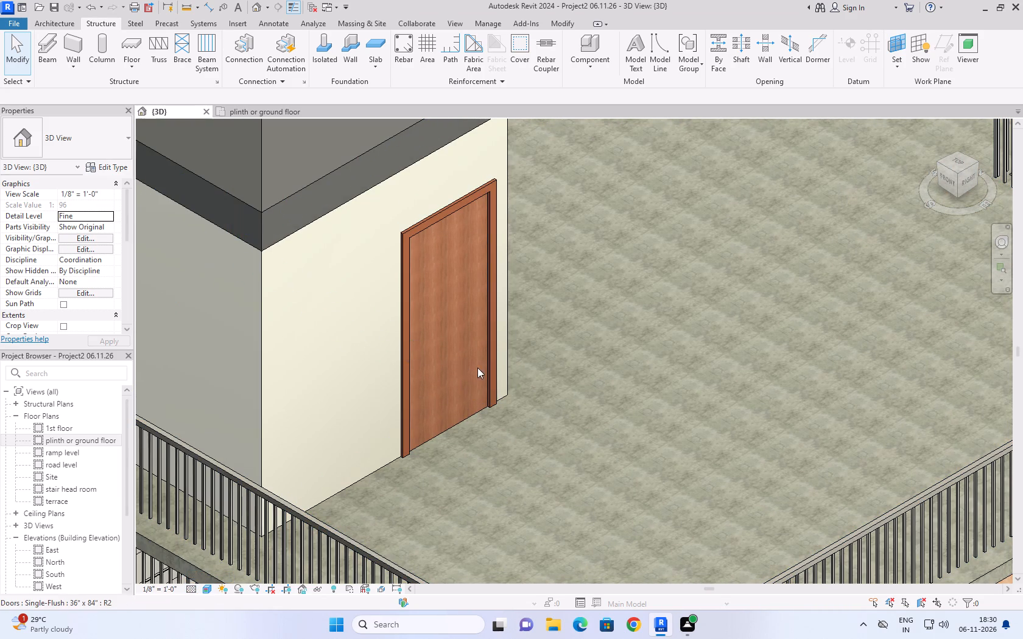
# Flip the orientation of the stair head room's Single-Flush 36" x 84" door on the terrace and deselect it.
pyautogui.click(409, 396)
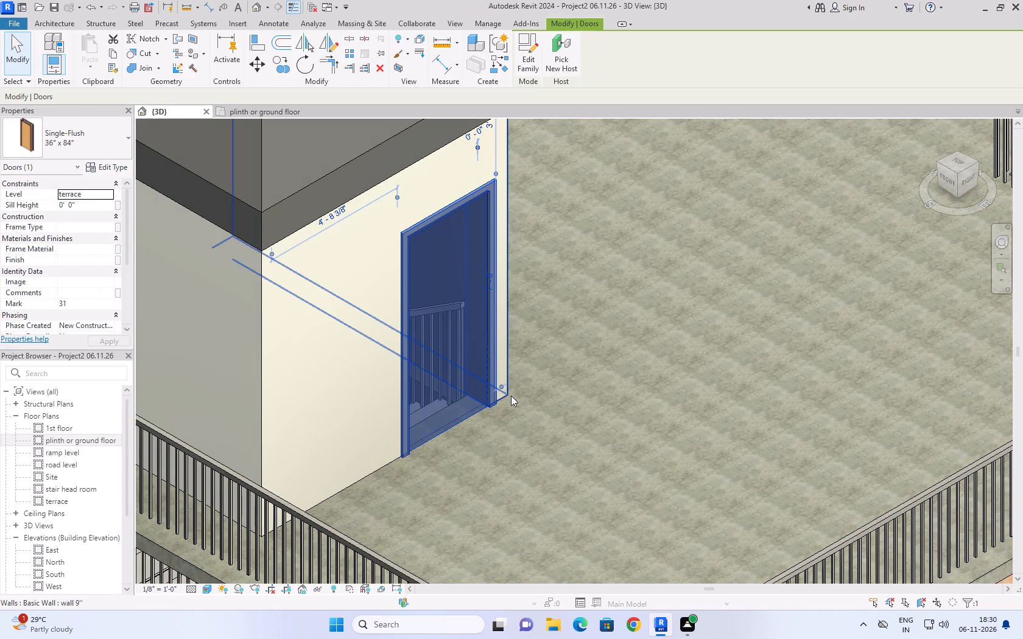
pyautogui.press('space')
pyautogui.press('space')
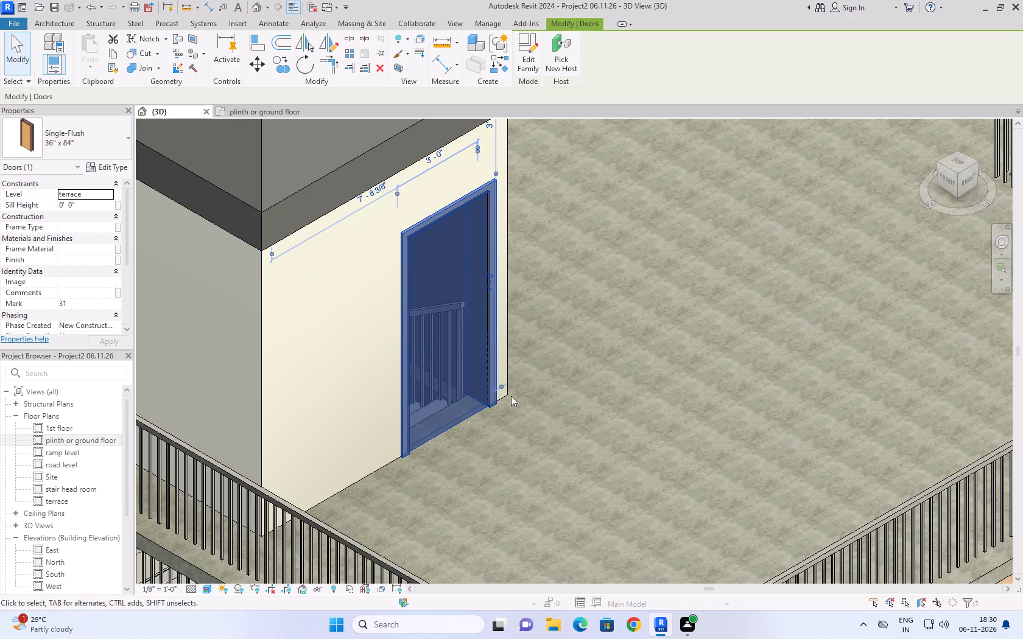
pyautogui.press('space')
pyautogui.press('space')
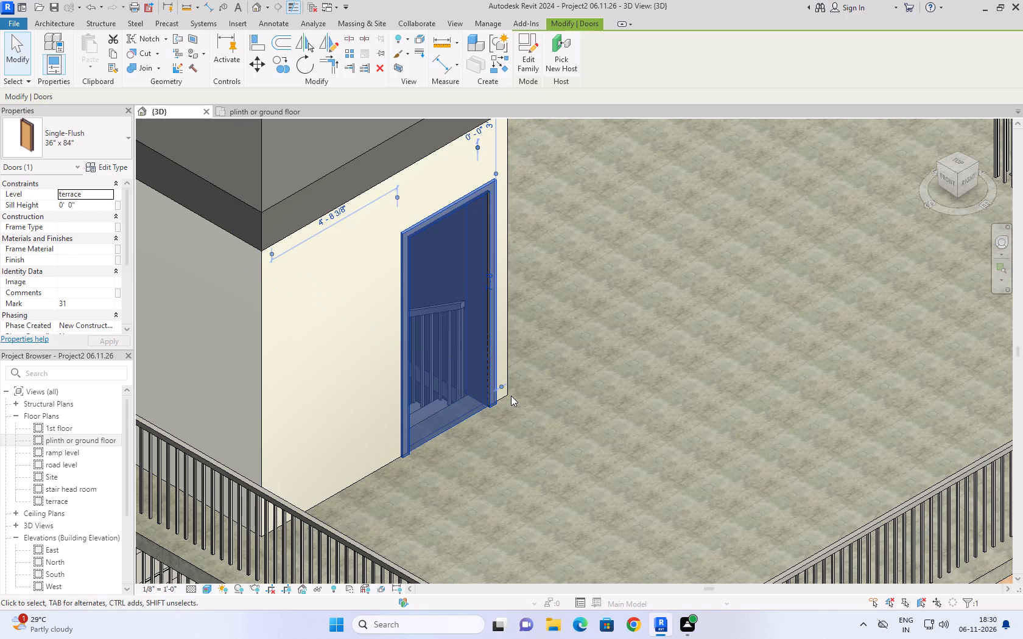
pyautogui.press('space')
pyautogui.scroll(-4, 574, 362)
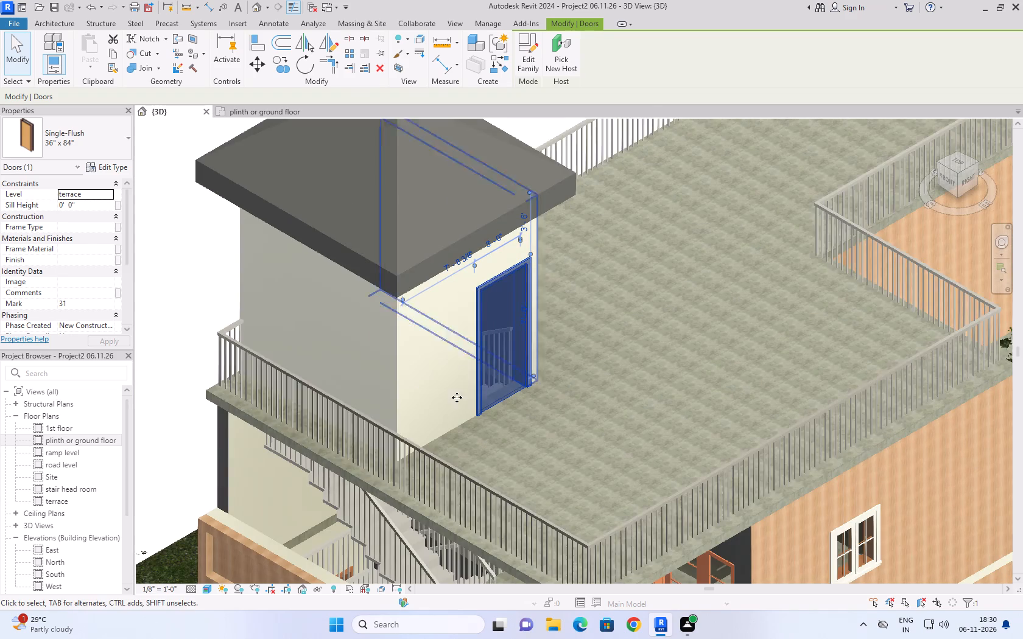
pyautogui.click(151, 298)
pyautogui.scroll(6, 548, 352)
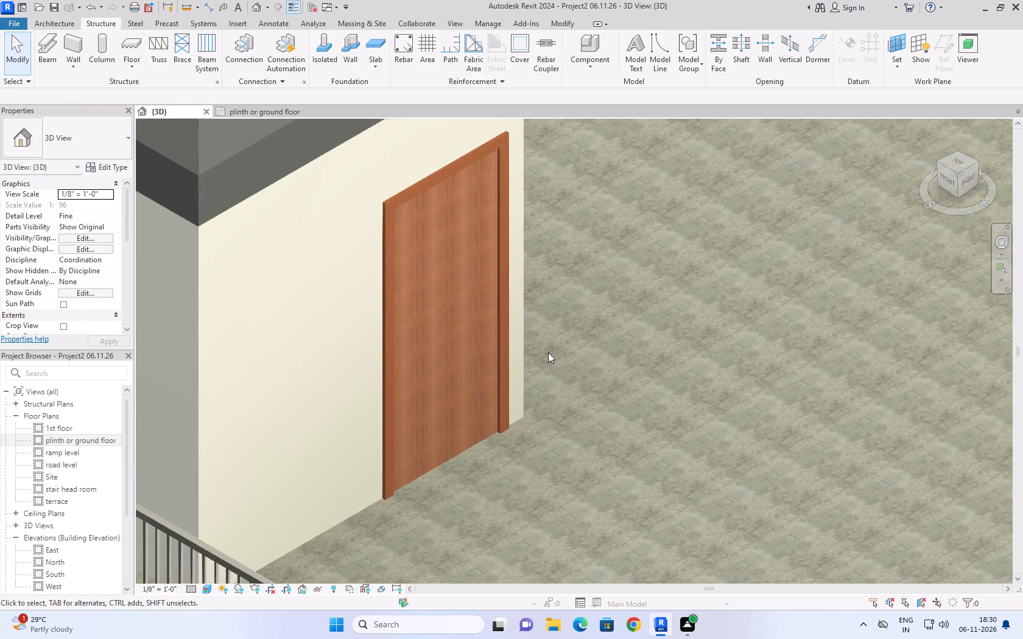
pyautogui.click(499, 338)
pyautogui.press('space')
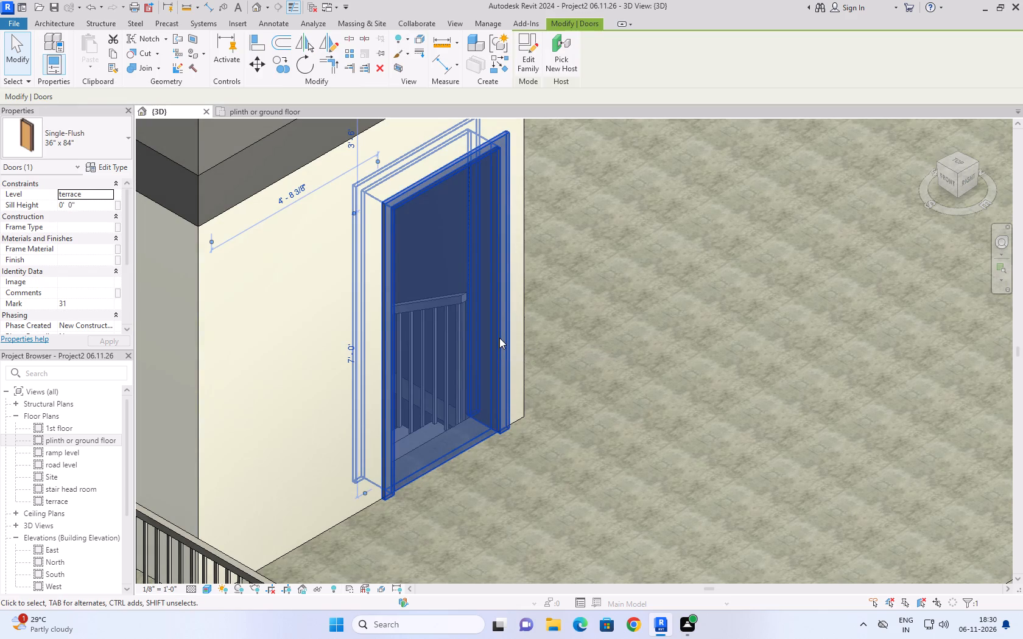
pyautogui.scroll(-6, 531, 350)
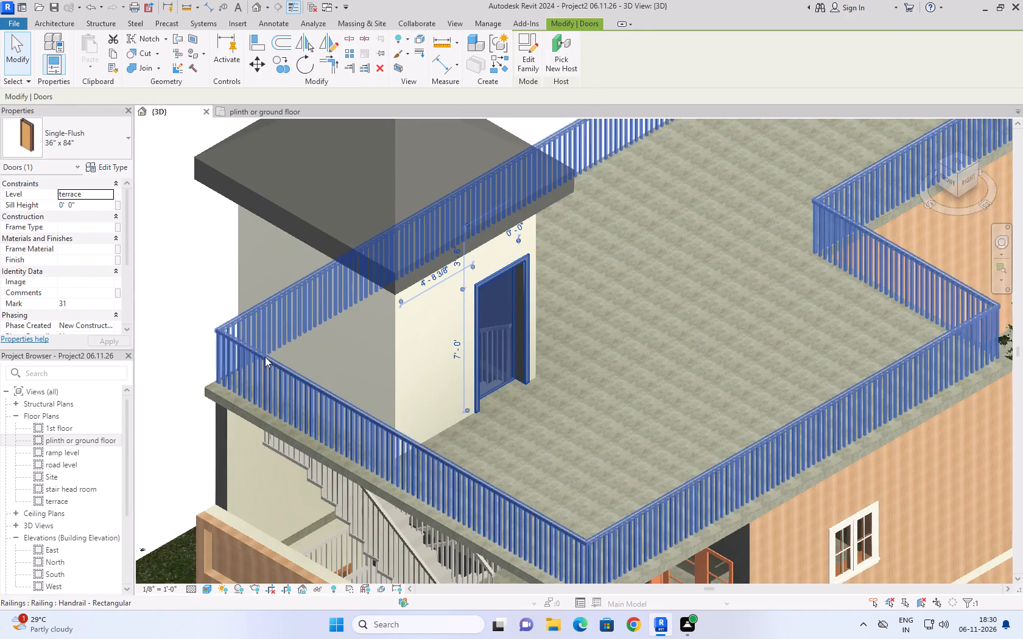
pyautogui.click(199, 249)
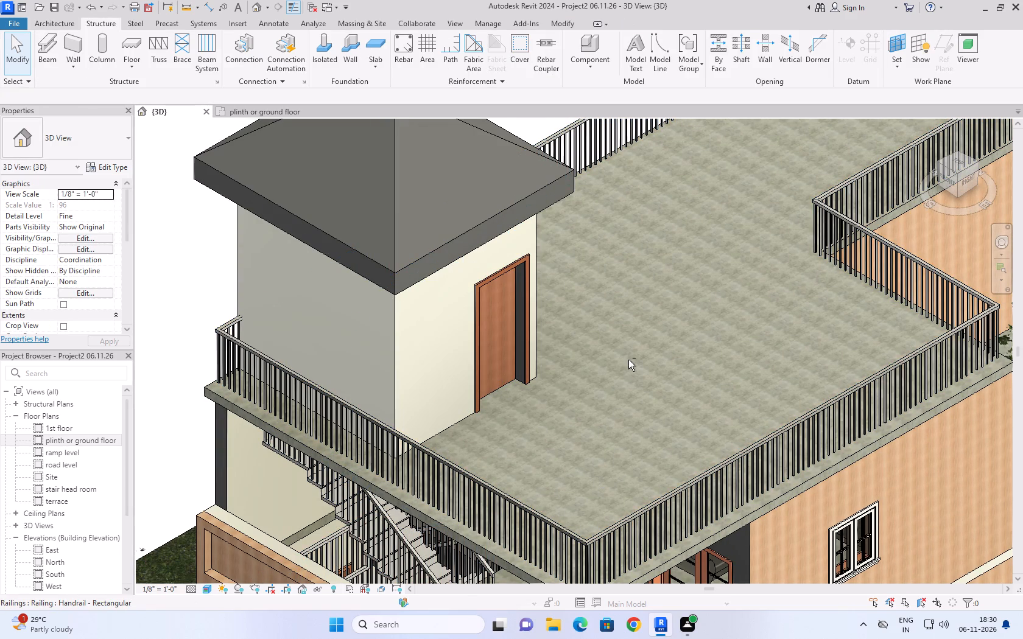
# View the terrace from closer to the house's right side and reapply the Fine detail level.
pyautogui.keyDown('shift'); pyautogui.moveTo(628, 360); pyautogui.dragTo(592, 309, button='middle'); pyautogui.keyUp('shift')
pyautogui.keyDown('shift'); pyautogui.scroll(-1, 587, 357); pyautogui.keyUp('shift')
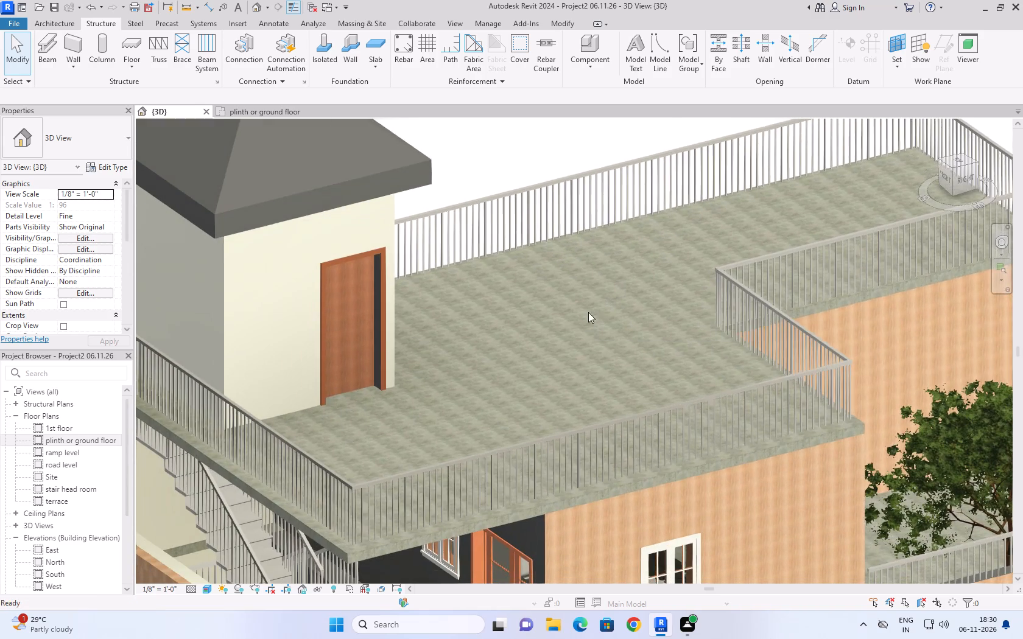
pyautogui.keyDown('shift'); pyautogui.moveTo(577, 323); pyautogui.dragTo(564, 334, button='middle'); pyautogui.keyUp('shift')
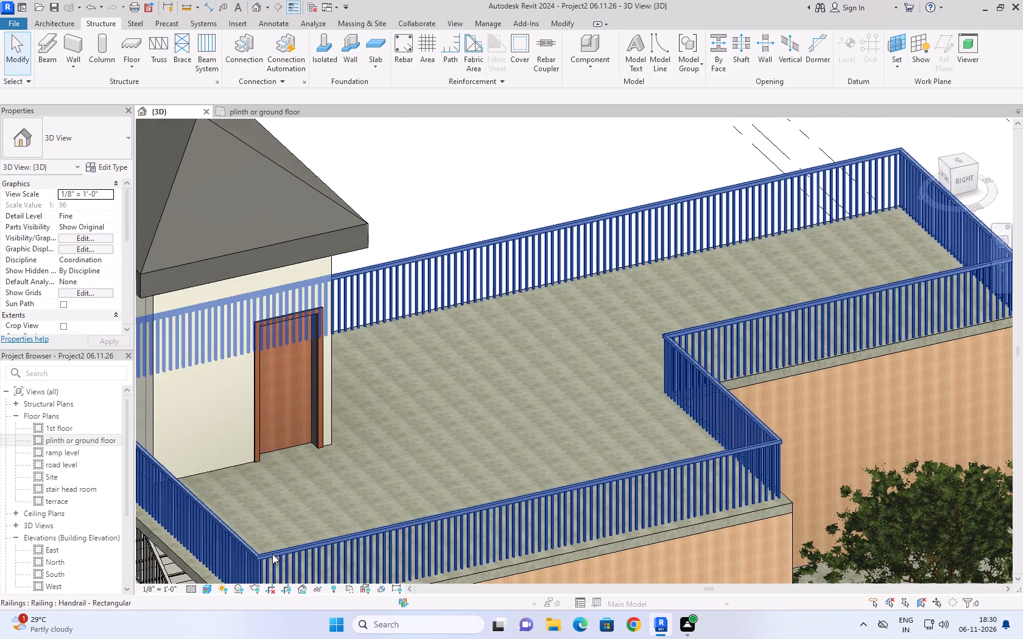
pyautogui.click(185, 587)
pyautogui.click(202, 573)
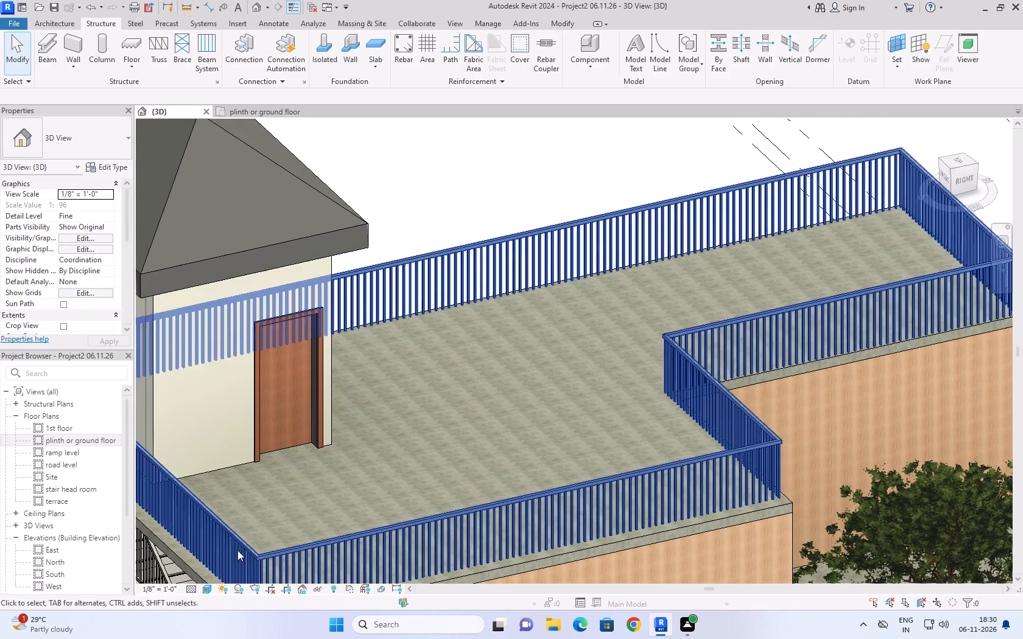
# Examine the flipped terrace door, the railings and the house's right side in 3D.
pyautogui.scroll(9, 307, 385)
pyautogui.scroll(-4, 318, 314)
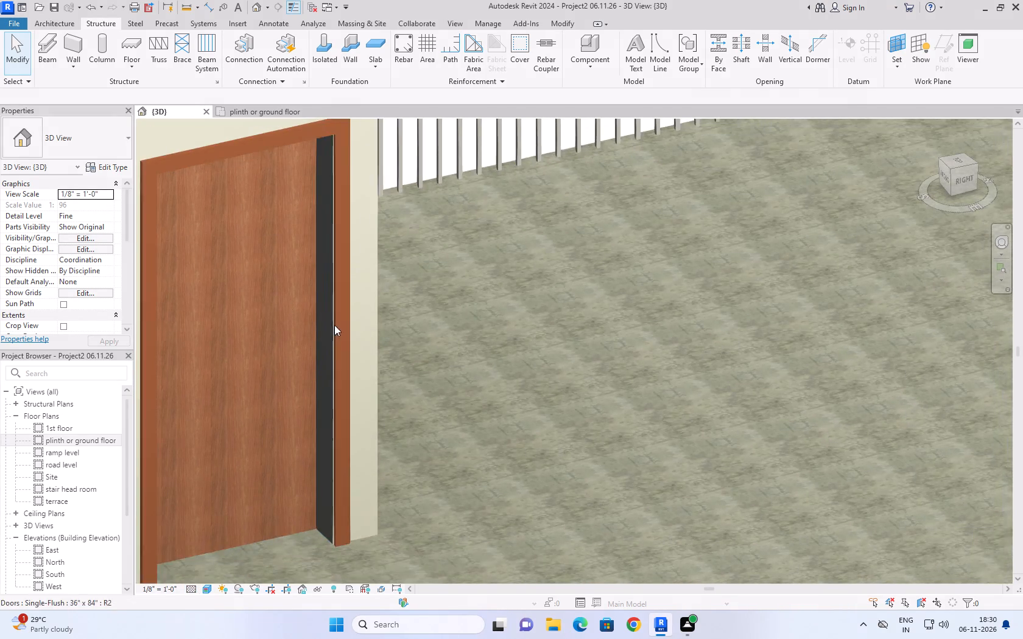
pyautogui.keyDown('shift'); pyautogui.moveTo(488, 368); pyautogui.dragTo(535, 379, button='middle'); pyautogui.keyUp('shift')
pyautogui.keyDown('shift'); pyautogui.moveTo(480, 370); pyautogui.dragTo(474, 371, button='right'); pyautogui.keyUp('shift')
pyautogui.keyDown('shift'); pyautogui.scroll(-1, 483, 374); pyautogui.keyUp('shift')
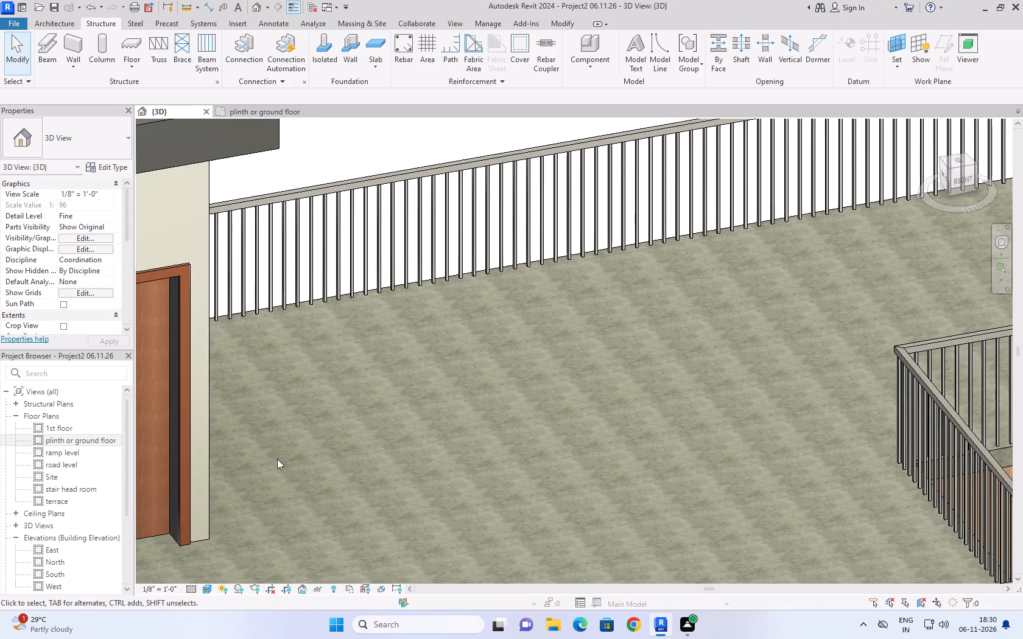
pyautogui.moveTo(308, 427); pyautogui.dragTo(575, 405, button='middle')
pyautogui.keyDown('shift'); pyautogui.moveTo(575, 405); pyautogui.dragTo(559, 387, button='middle'); pyautogui.keyUp('shift')
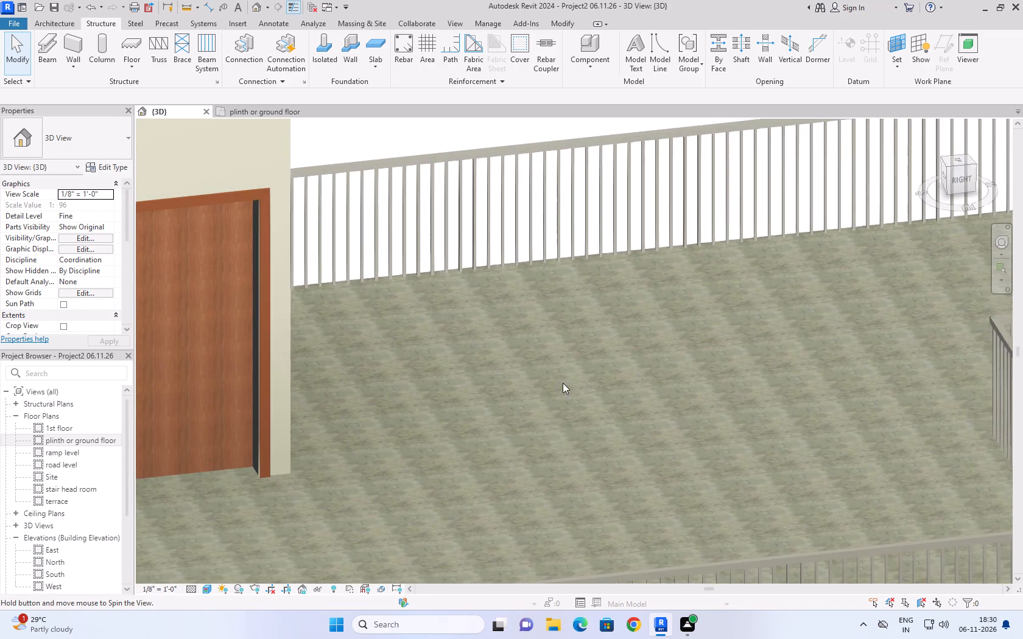
pyautogui.scroll(-4, 566, 381)
pyautogui.keyDown('shift'); pyautogui.moveTo(385, 476); pyautogui.dragTo(354, 427, button='middle'); pyautogui.keyUp('shift')
pyautogui.scroll(-1, 298, 351)
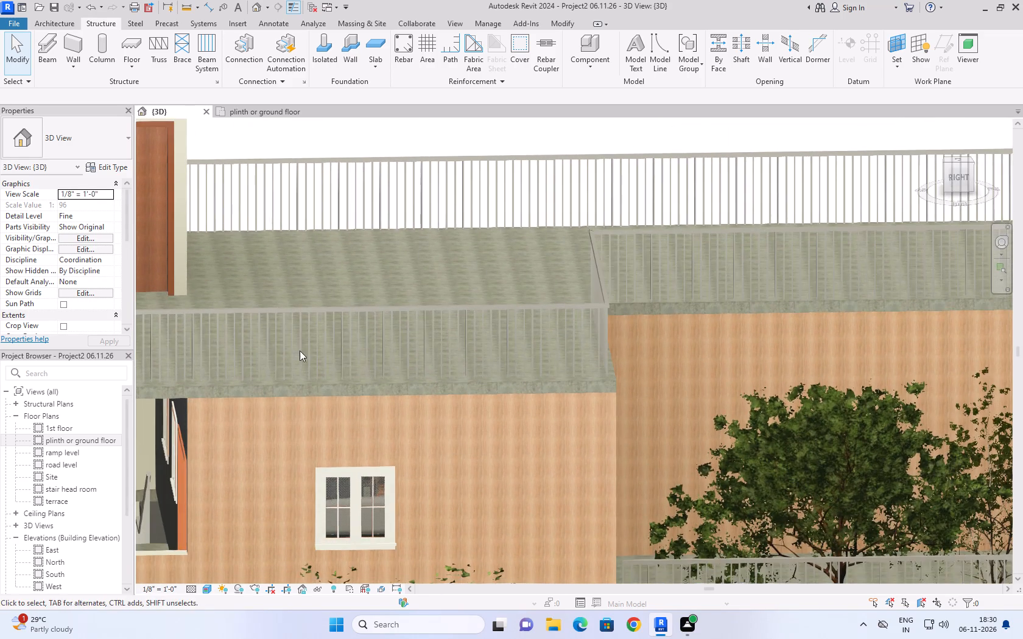
pyautogui.scroll(-4, 300, 351)
# Return to the plinth or ground floor plan and examine the room layout of the house.
pyautogui.click(248, 104)
pyautogui.click(248, 104)
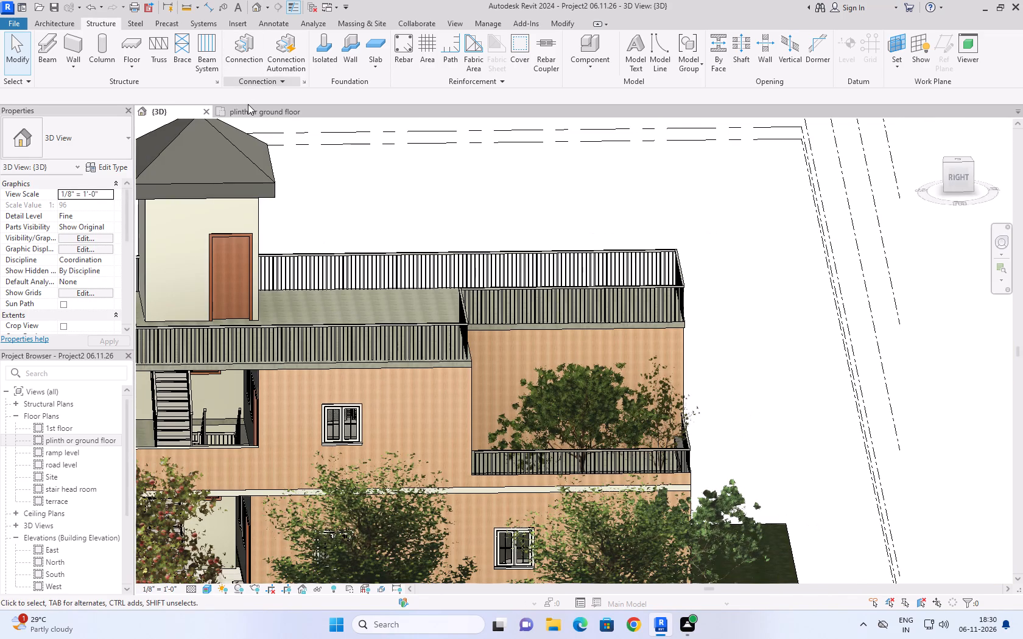
pyautogui.click(252, 114)
pyautogui.scroll(4, 323, 322)
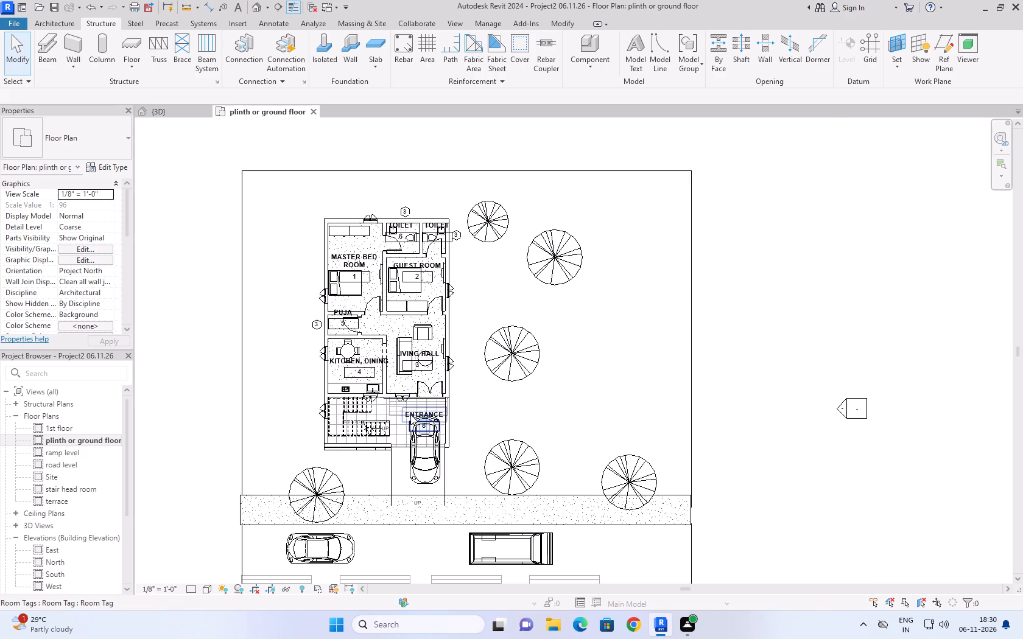
pyautogui.scroll(8, 410, 414)
pyautogui.scroll(-9, 454, 424)
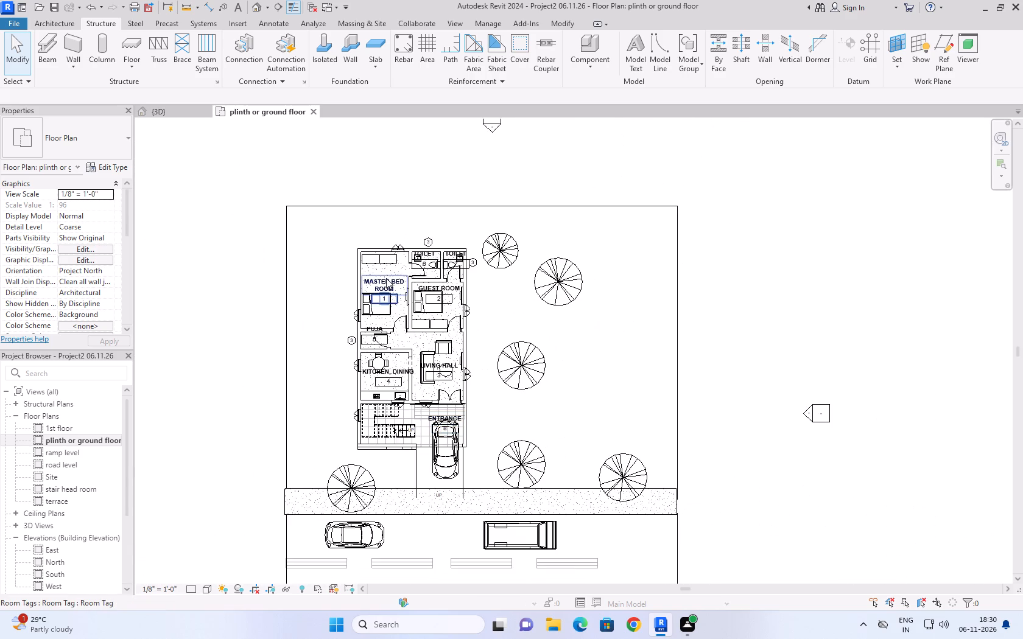
pyautogui.scroll(3, 376, 278)
pyautogui.scroll(-3, 341, 274)
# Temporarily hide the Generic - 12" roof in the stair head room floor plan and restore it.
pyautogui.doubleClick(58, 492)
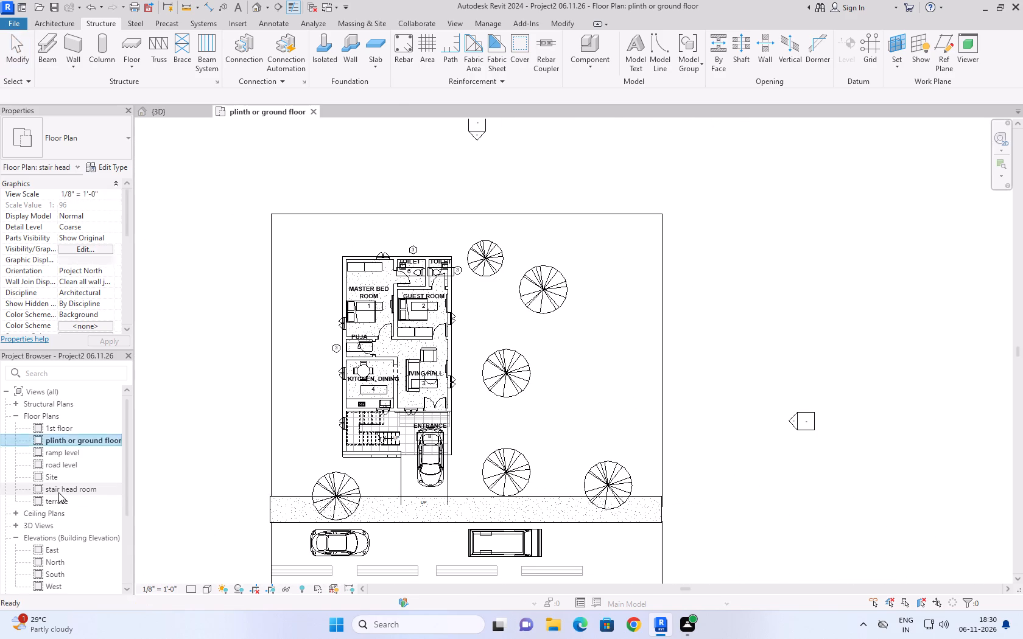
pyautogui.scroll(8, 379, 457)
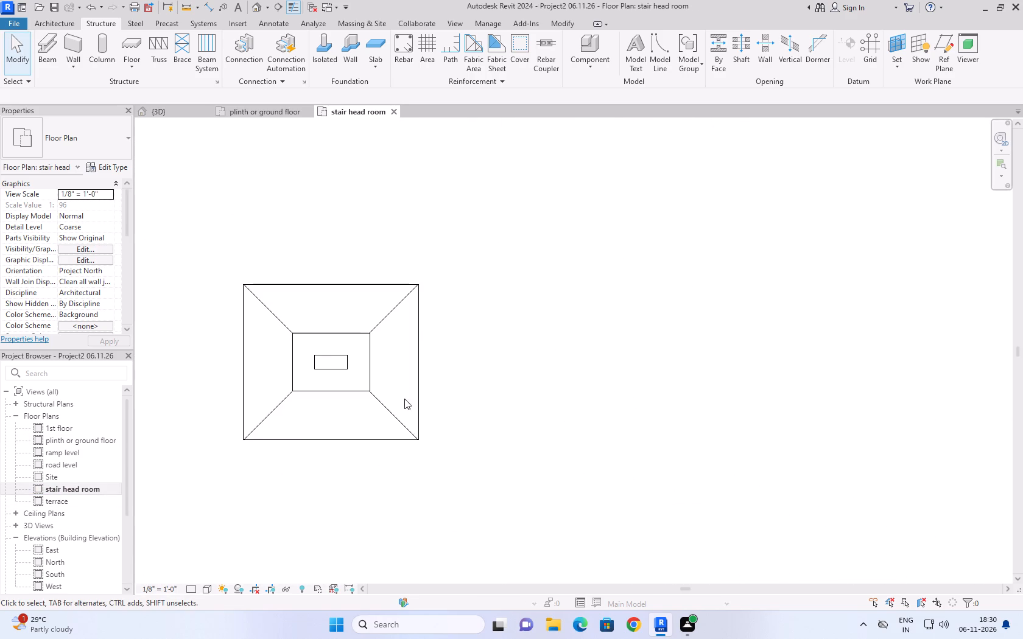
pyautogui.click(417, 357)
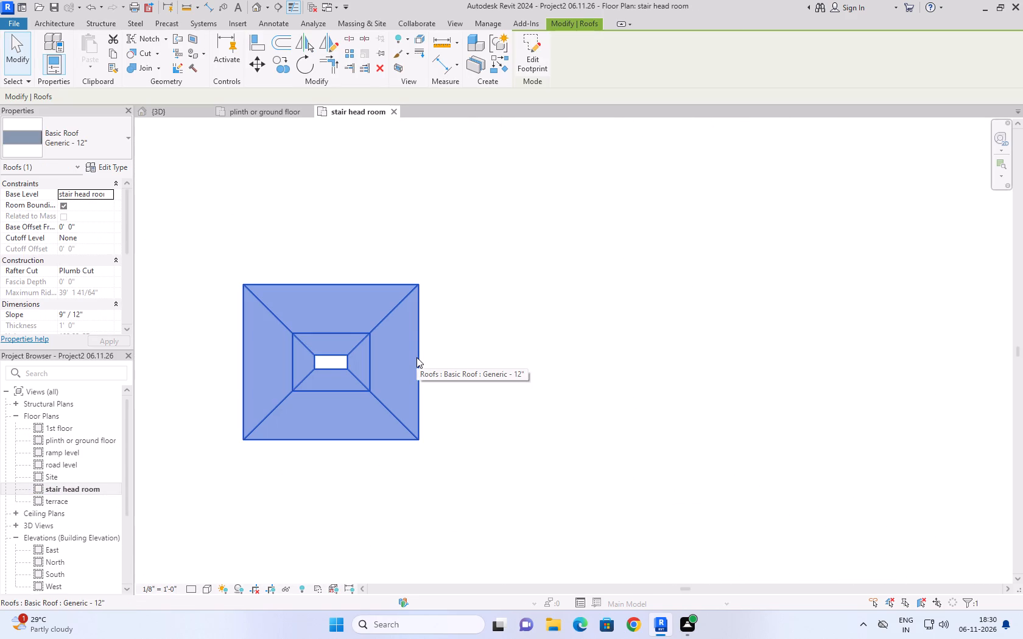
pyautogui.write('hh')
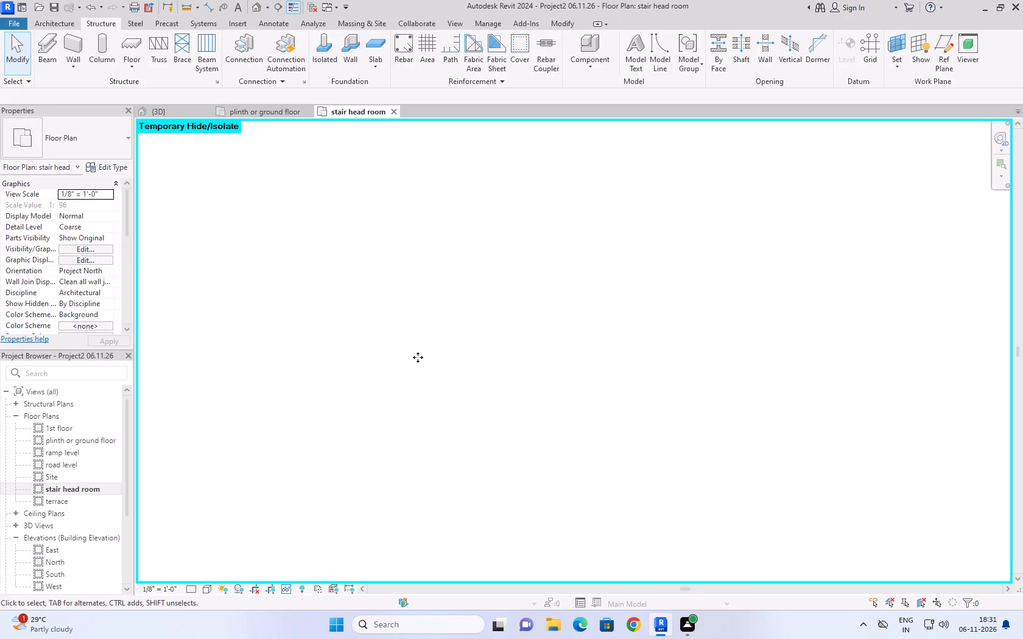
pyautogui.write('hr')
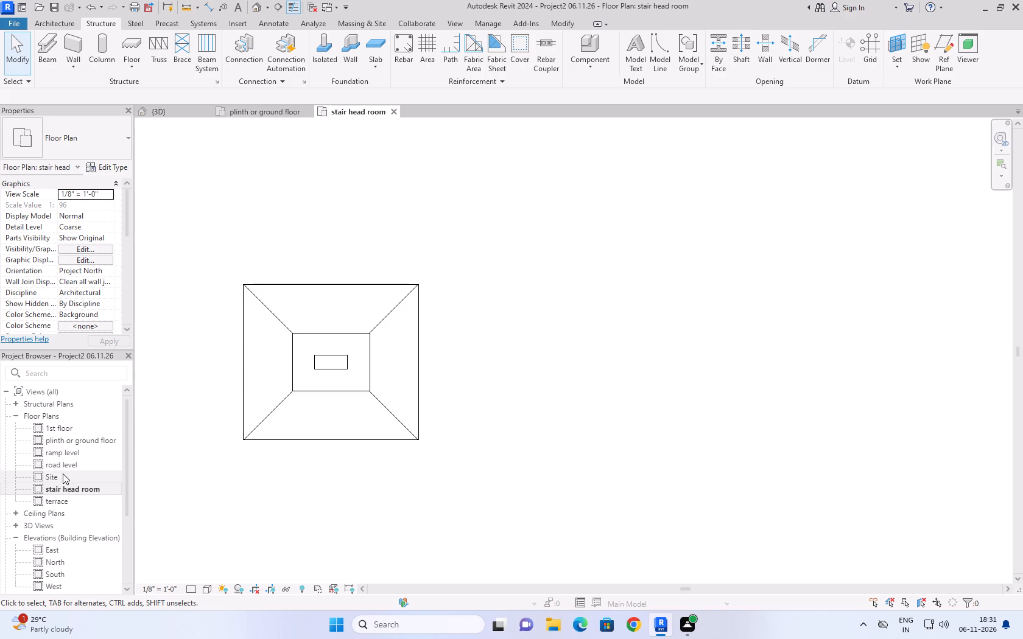
# In the terrace floor plan, flip the stair head room's Single-Flush 36" x 84" door to swing outward onto the terrace, hinged beside the stairwell.
pyautogui.doubleClick(70, 503)
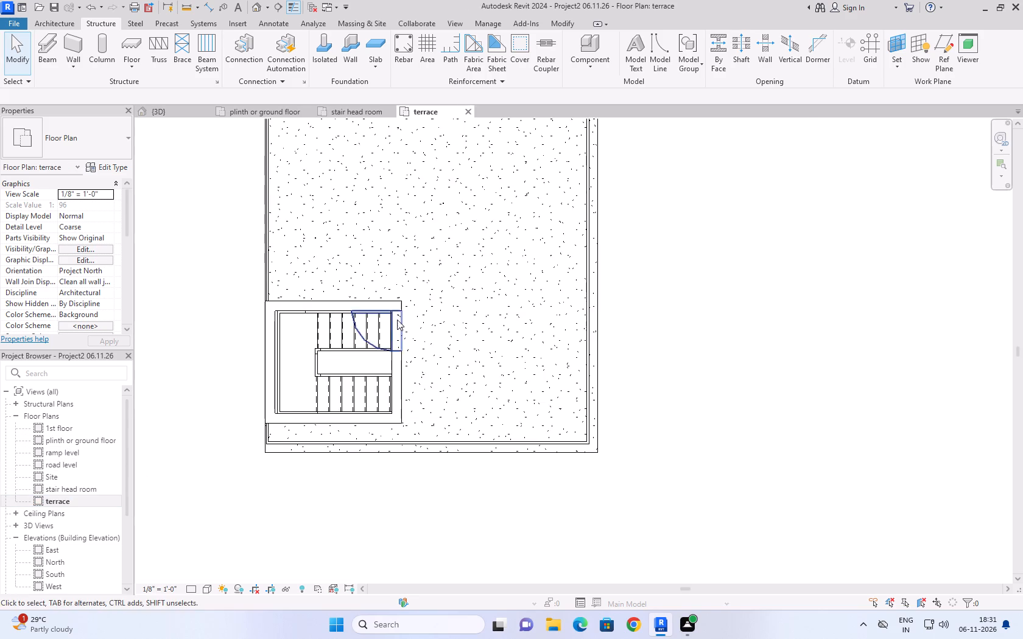
pyautogui.scroll(7, 390, 319)
pyautogui.click(421, 329)
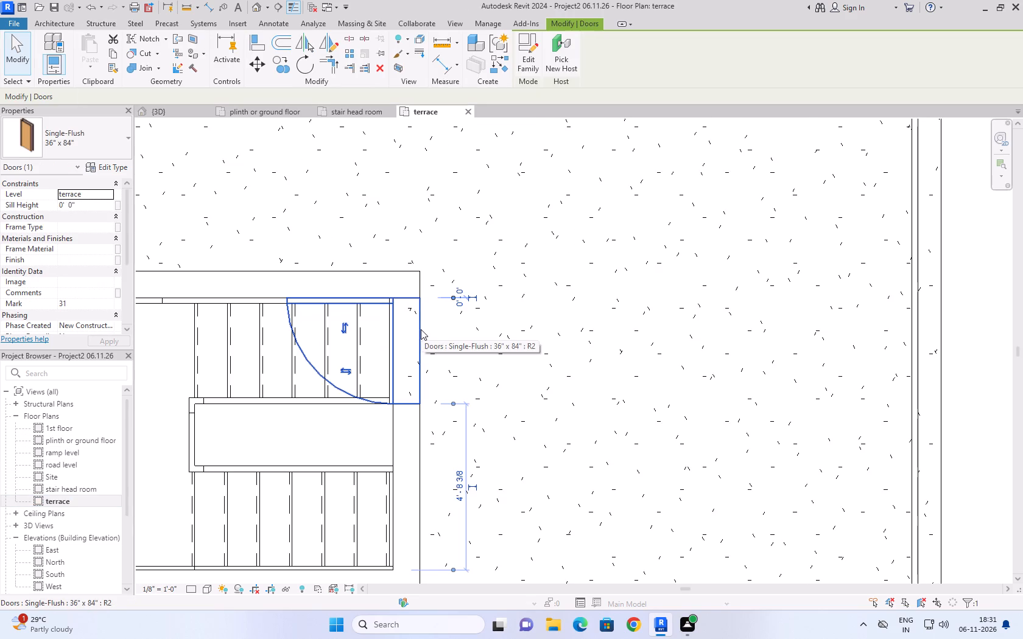
pyautogui.press('space')
pyautogui.press('space')
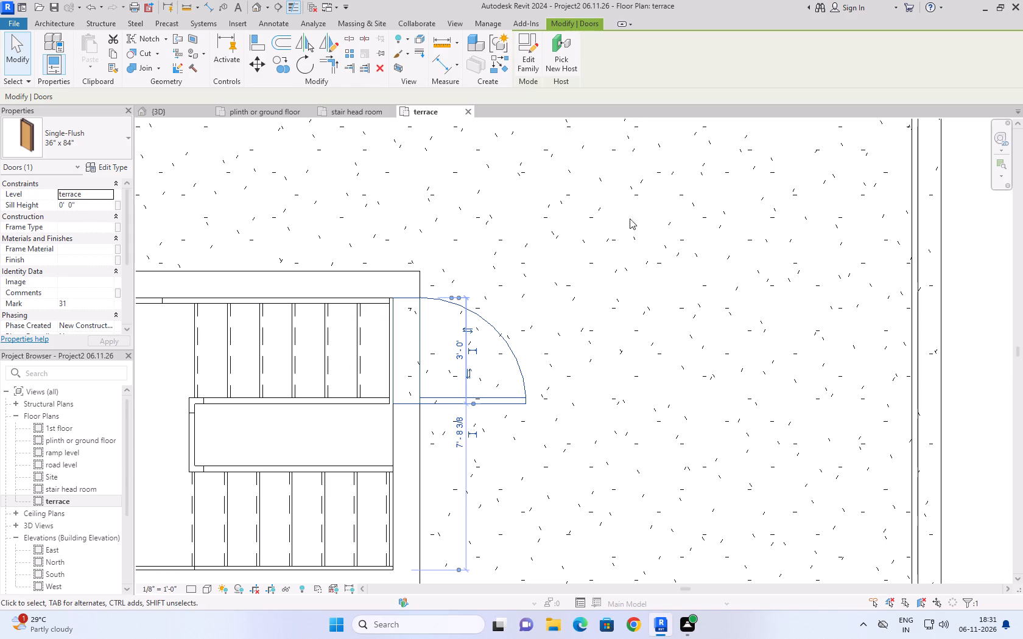
# Close the terrace and stair head room floor plan views.
pyautogui.click(357, 109)
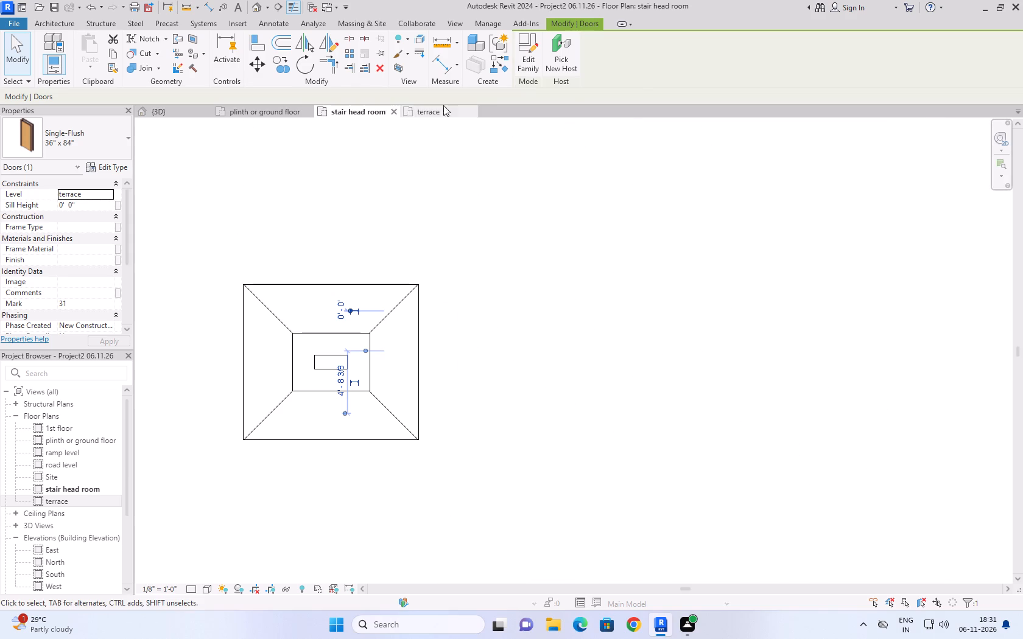
pyautogui.click(469, 111)
pyautogui.click(398, 111)
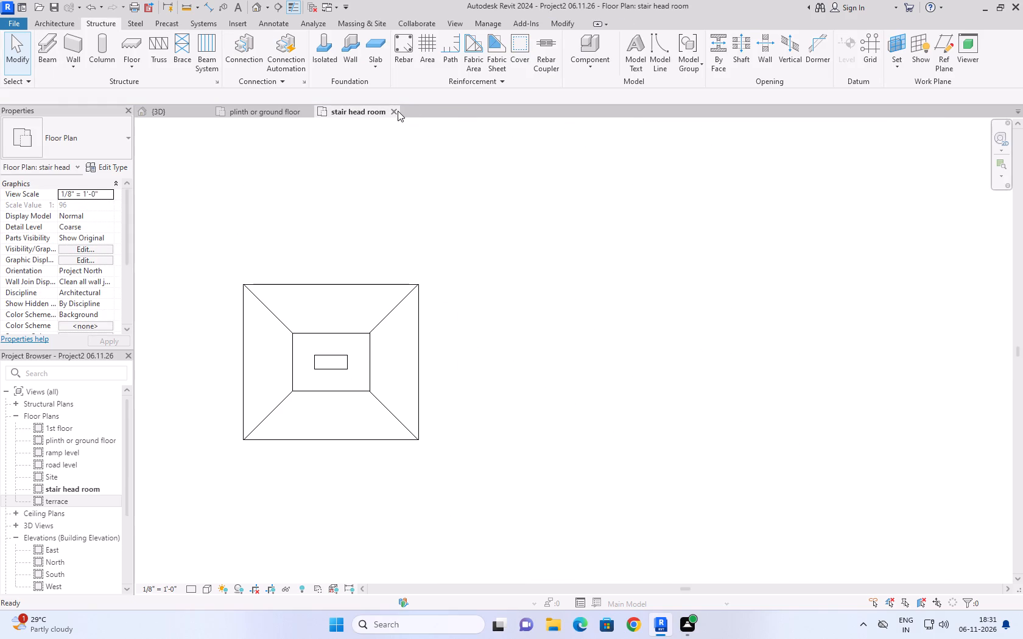
# Examine the terrace door, the railings and the house's right side down to ground level in 3D.
pyautogui.click(186, 109)
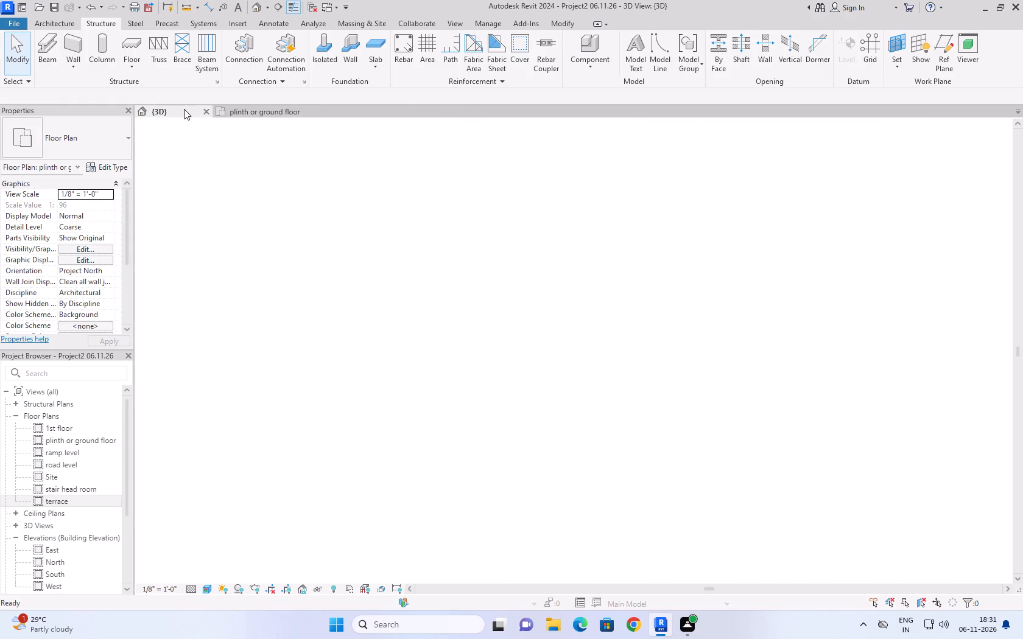
pyautogui.scroll(-3, 660, 214)
pyautogui.scroll(3, 490, 240)
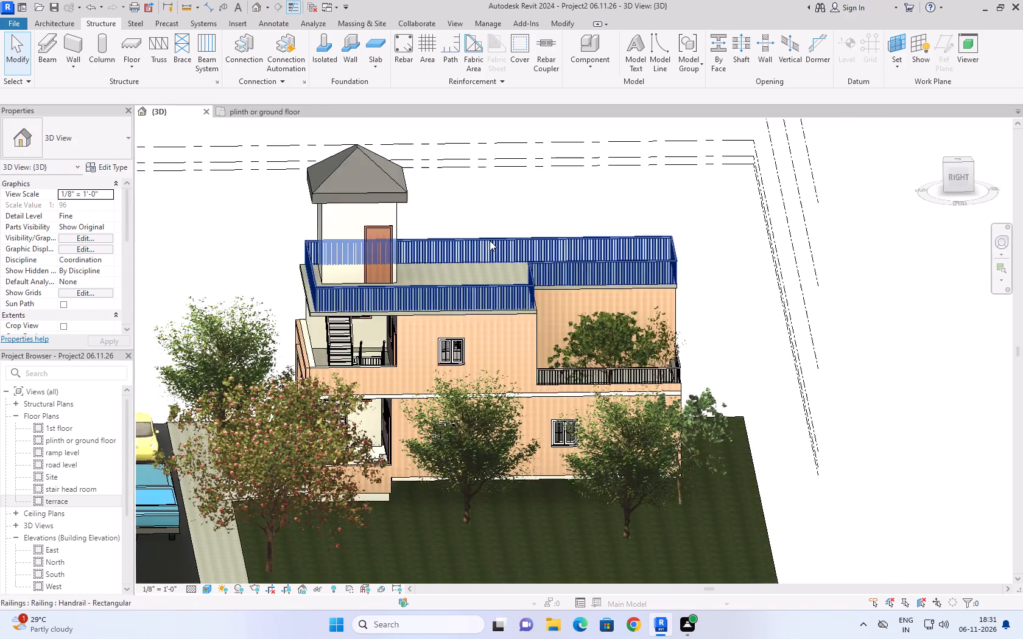
pyautogui.scroll(10, 345, 279)
pyautogui.scroll(-9, 425, 176)
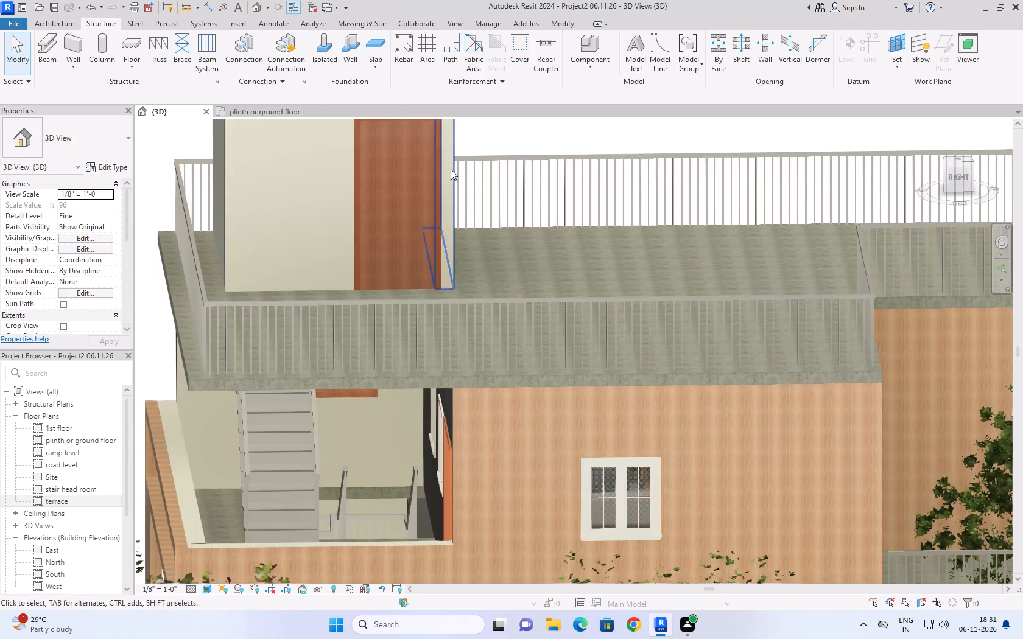
pyautogui.scroll(-1, 451, 169)
pyautogui.keyDown('shift'); pyautogui.moveTo(409, 347); pyautogui.dragTo(409, 304, button='middle'); pyautogui.keyUp('shift')
pyautogui.keyDown('shift'); pyautogui.scroll(1, 409, 347); pyautogui.keyUp('shift')
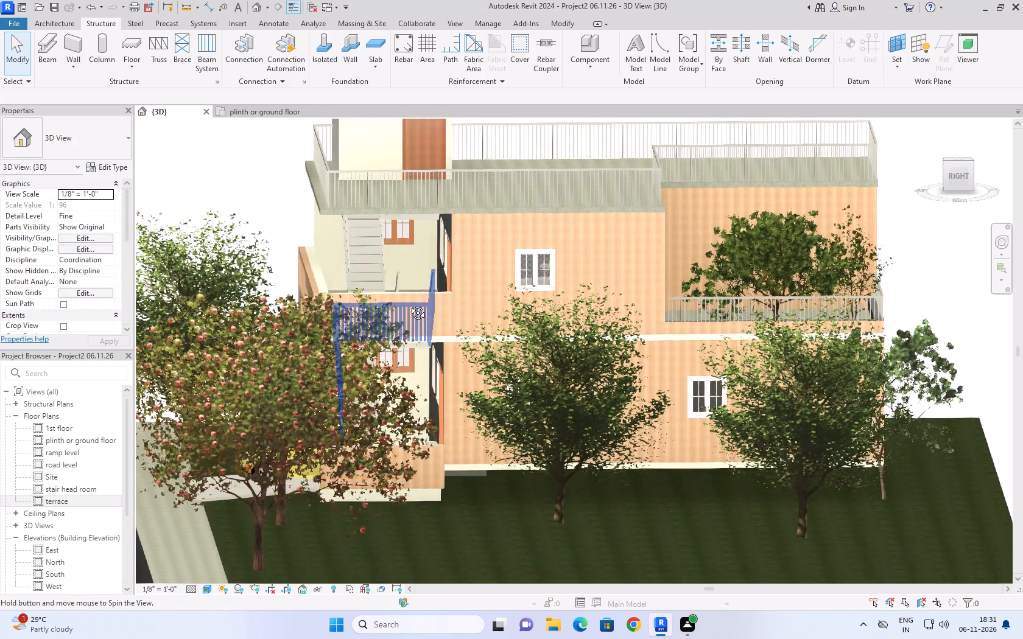
pyautogui.keyDown('shift'); pyautogui.moveTo(409, 304); pyautogui.dragTo(414, 294, button='middle'); pyautogui.keyUp('shift')
pyautogui.click(580, 442)
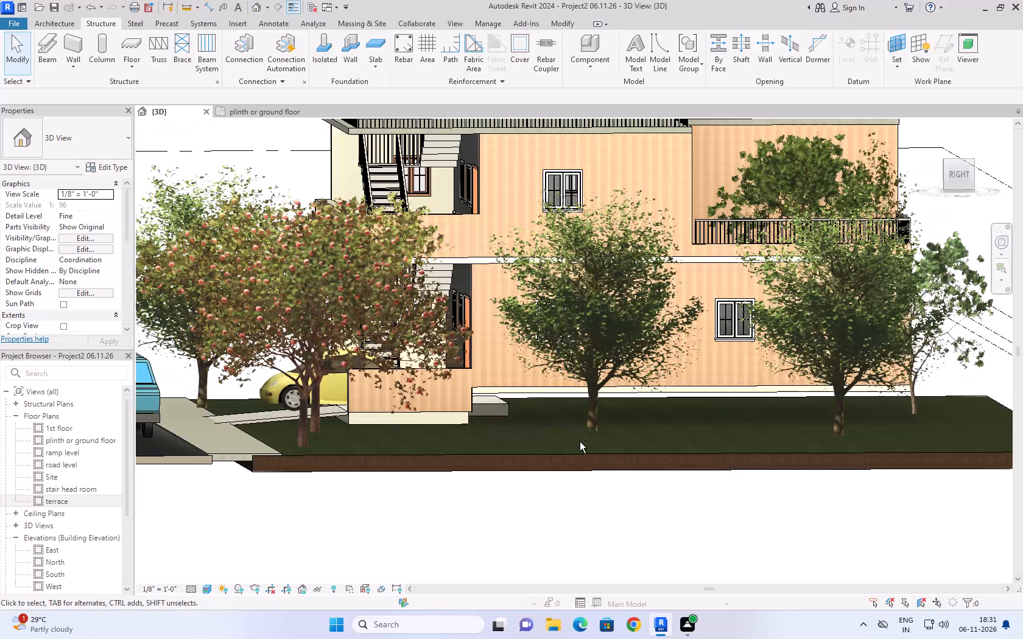
# Save the project.
pyautogui.hotkey('ctrl', 's')
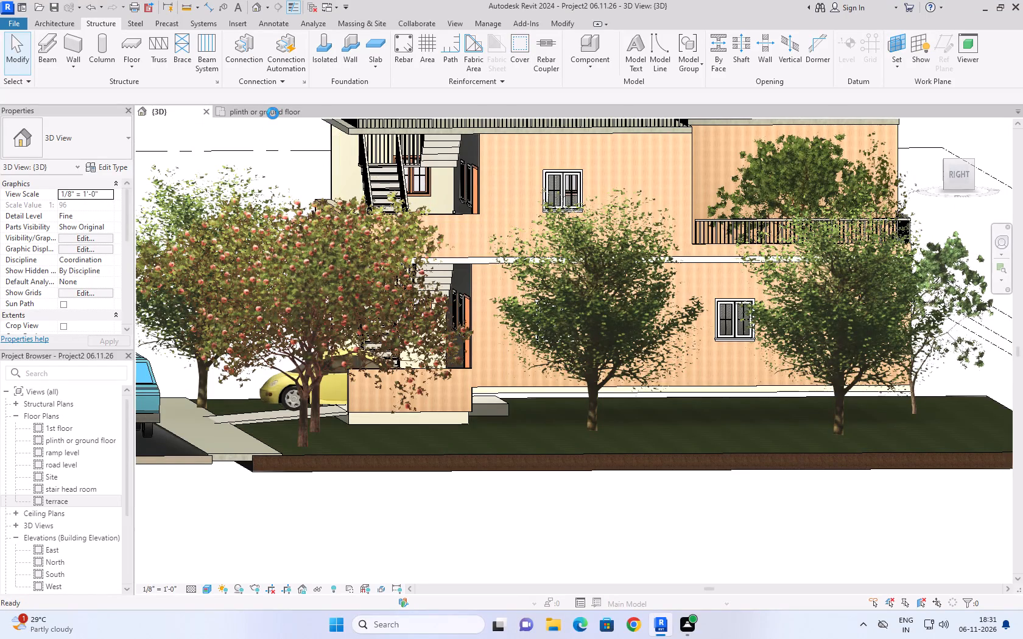
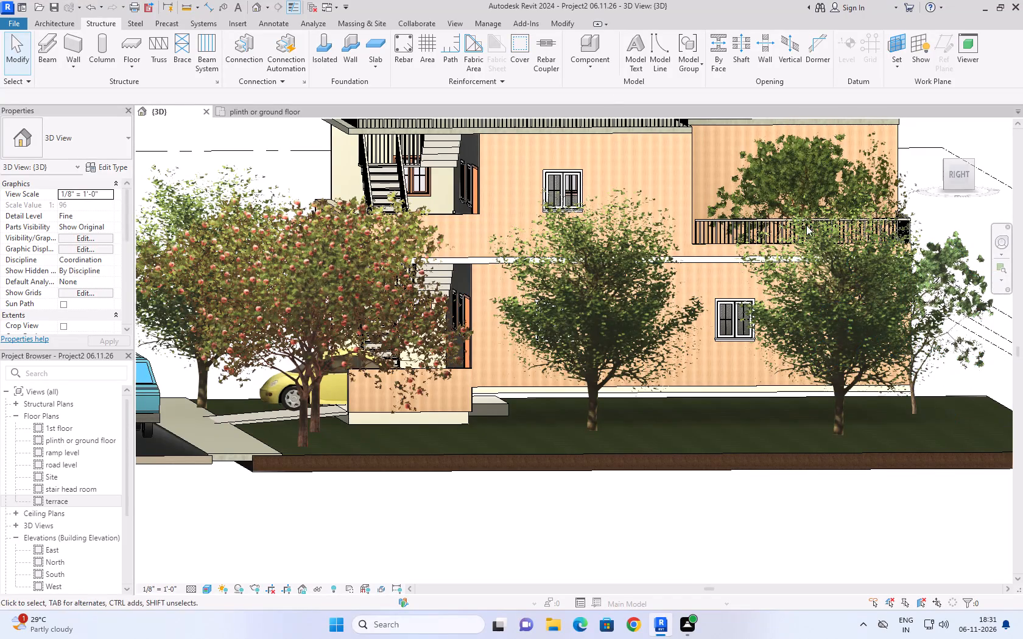
# Open the plinth or ground floor plan.
pyautogui.click(274, 105)
pyautogui.click(274, 105)
pyautogui.click(275, 118)
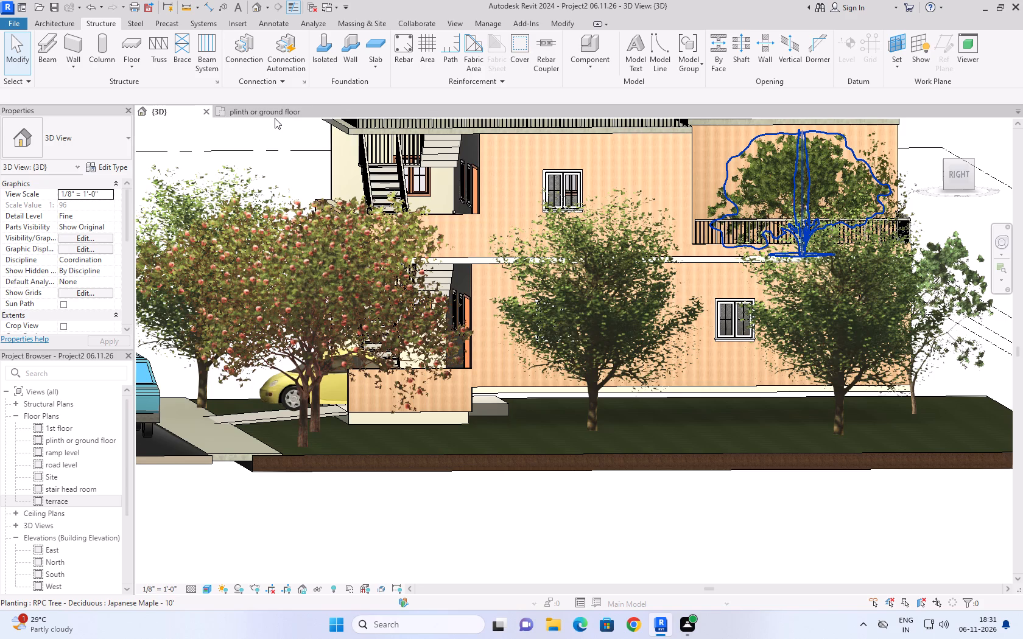
pyautogui.click(275, 112)
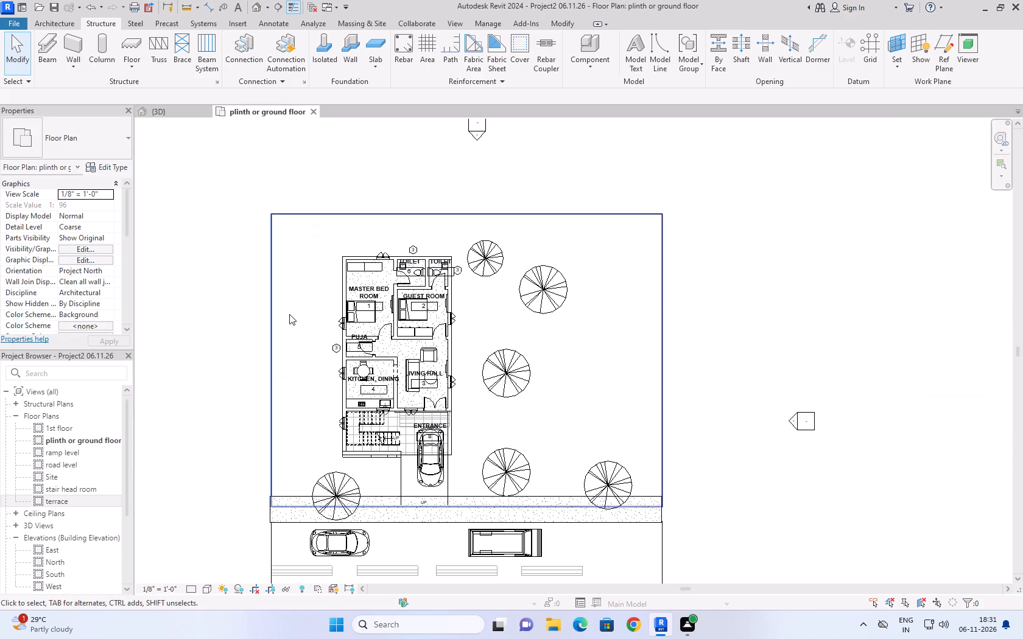
# Start Structural Column and load the Concrete-Rectangular-Column family from the Concrete folder of the column library.
pyautogui.scroll(5, 391, 458)
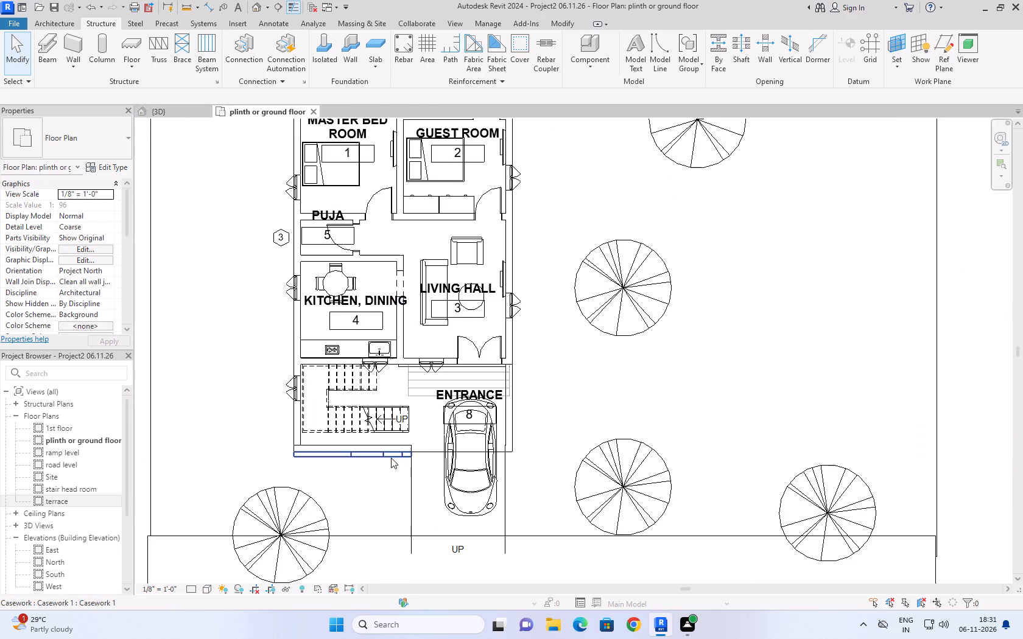
pyautogui.scroll(-4, 501, 378)
pyautogui.moveTo(556, 272); pyautogui.dragTo(480, 331, button='middle')
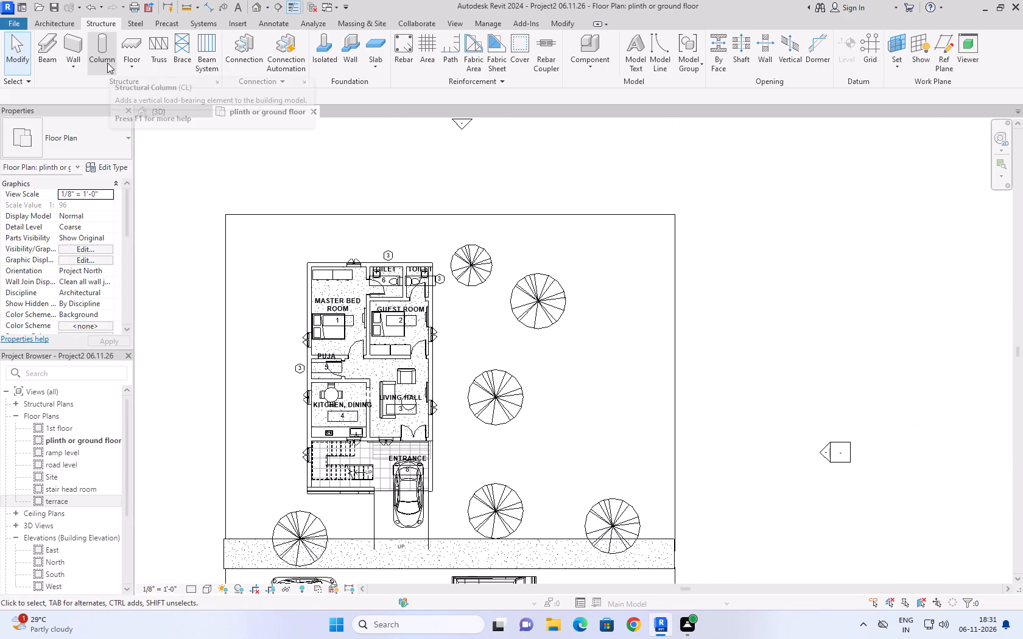
pyautogui.click(135, 65)
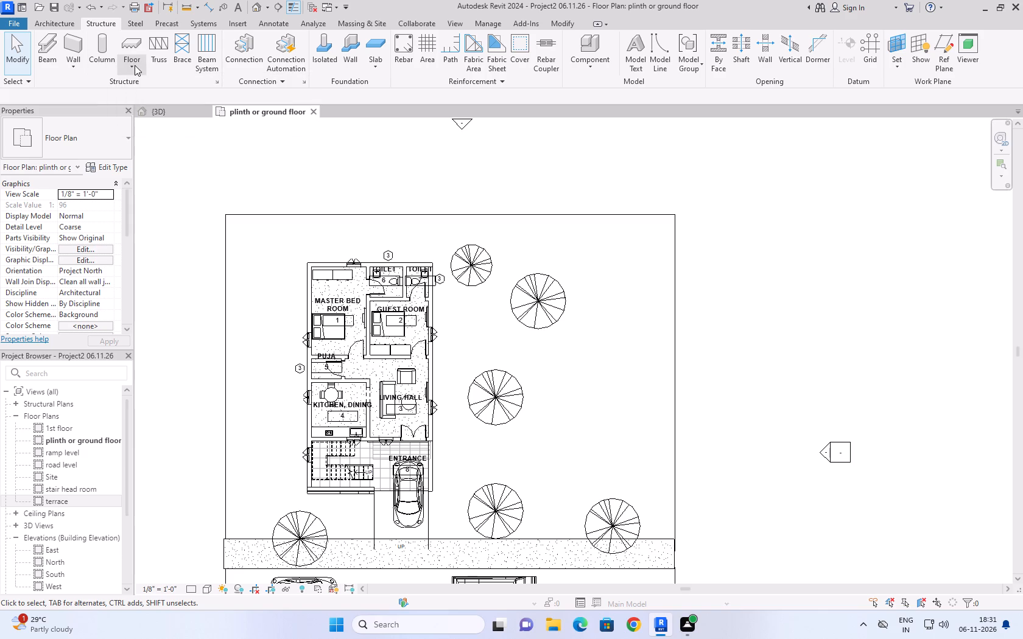
pyautogui.click(135, 65)
pyautogui.click(135, 65)
pyautogui.click(138, 66)
pyautogui.click(110, 54)
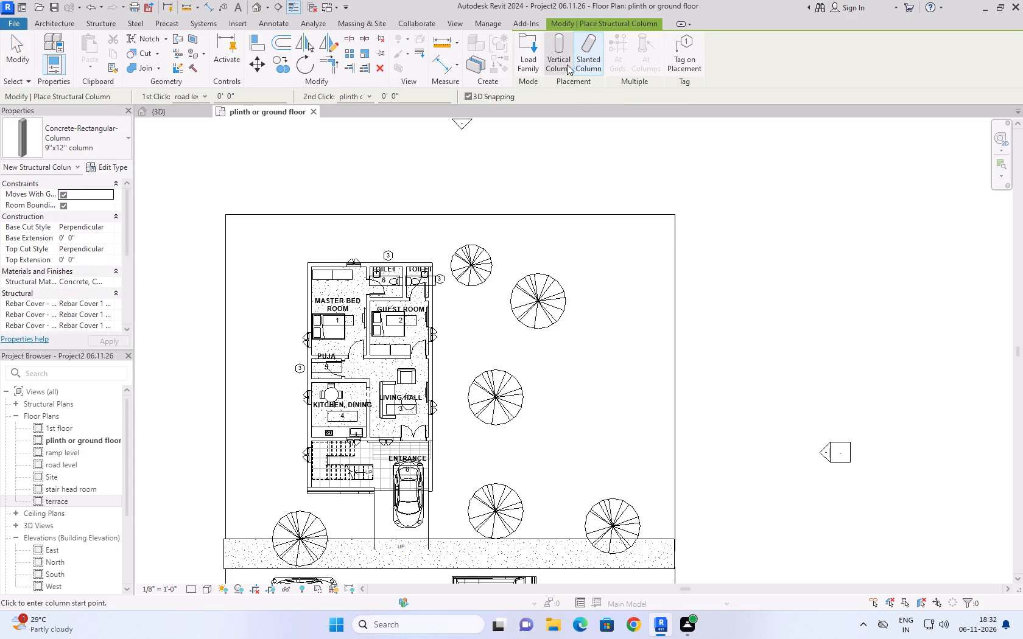
pyautogui.click(529, 53)
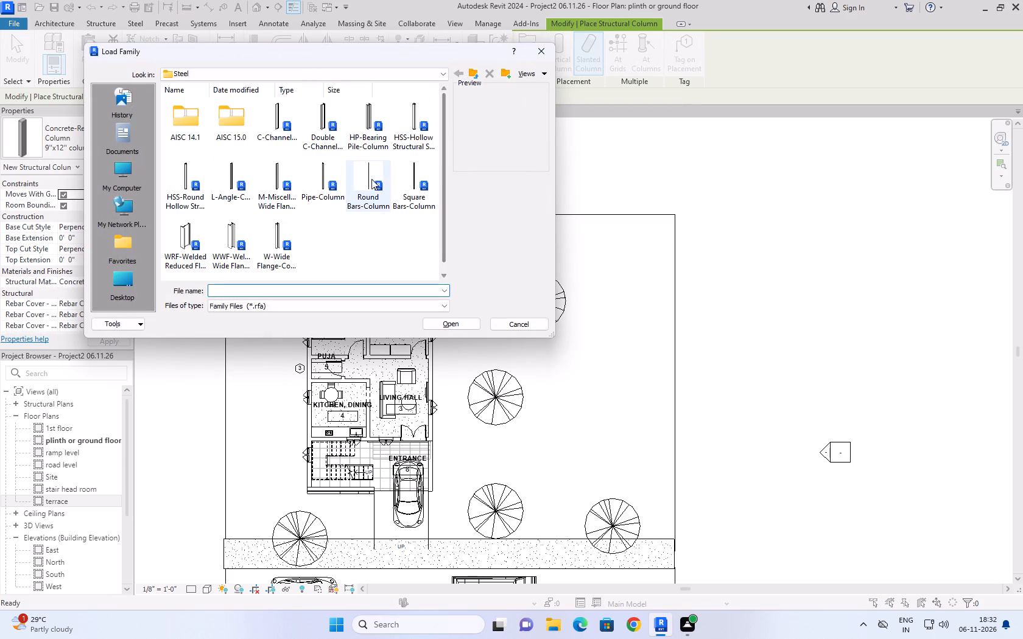
pyautogui.click(468, 74)
pyautogui.doubleClick(194, 127)
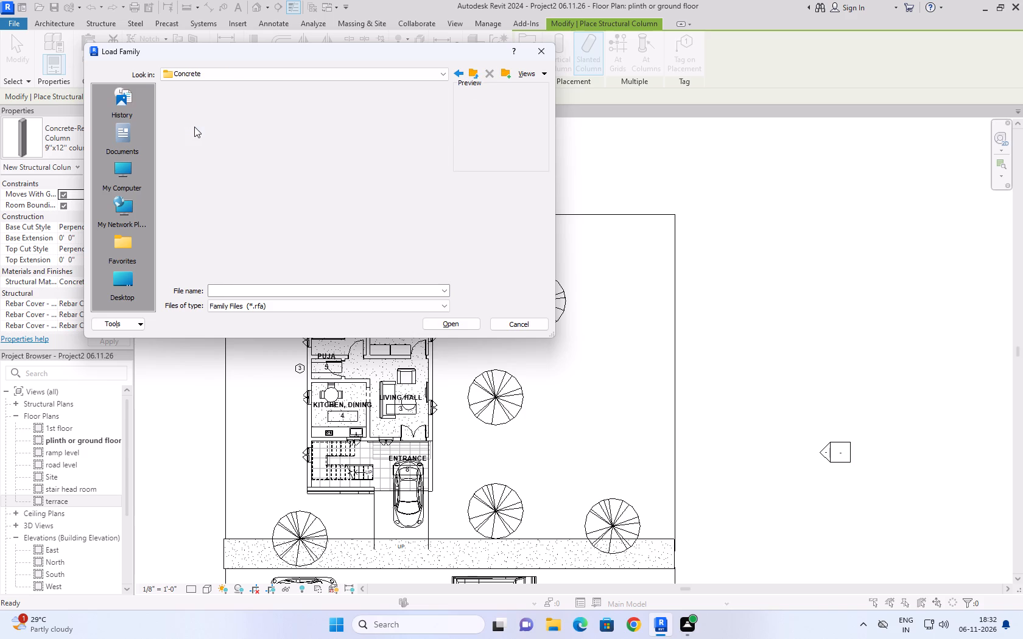
pyautogui.click(230, 119)
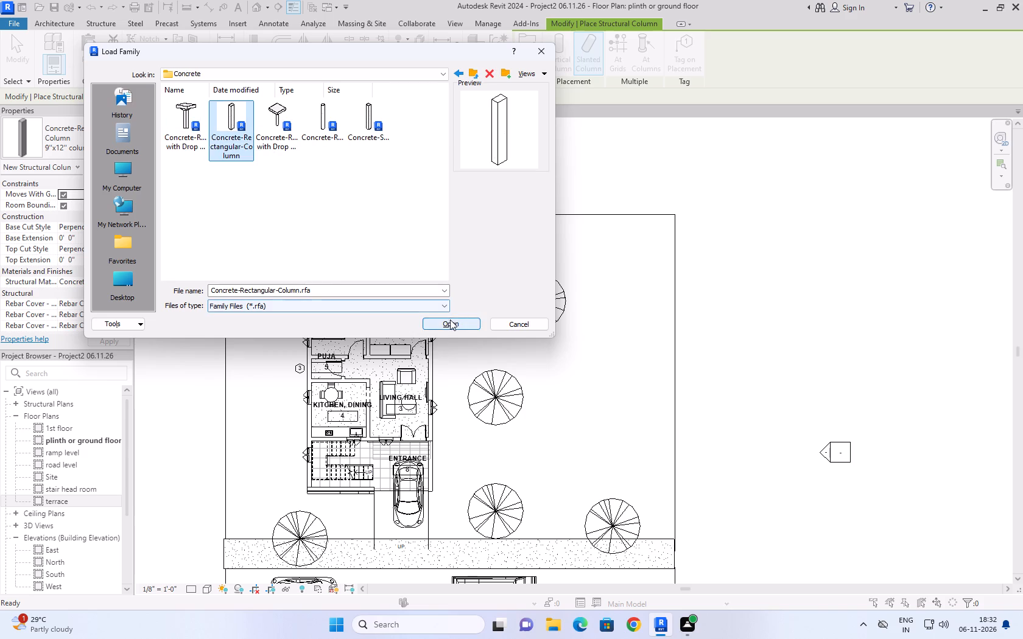
pyautogui.click(450, 319)
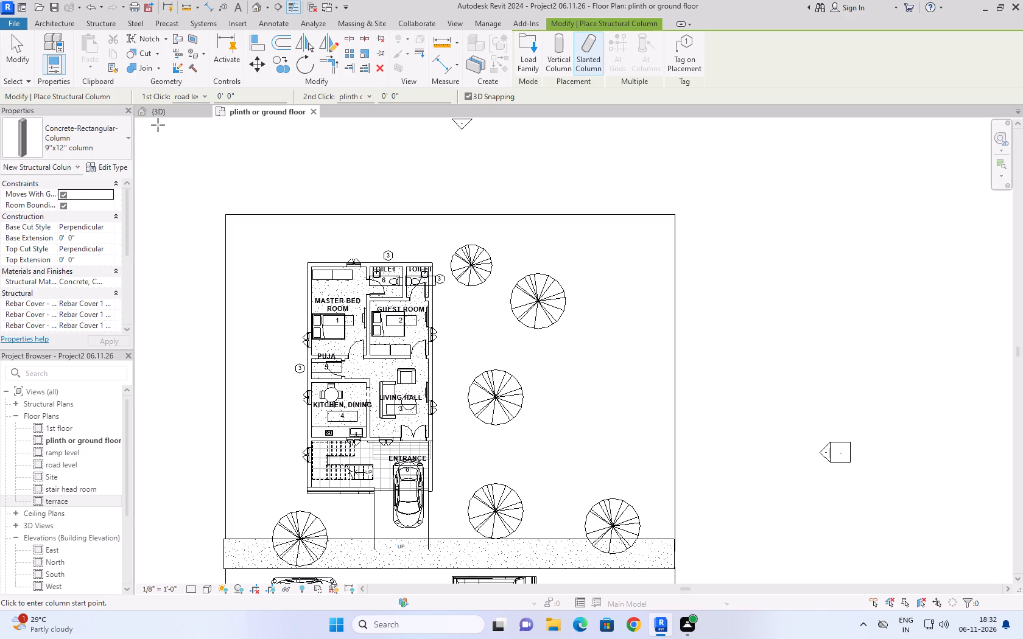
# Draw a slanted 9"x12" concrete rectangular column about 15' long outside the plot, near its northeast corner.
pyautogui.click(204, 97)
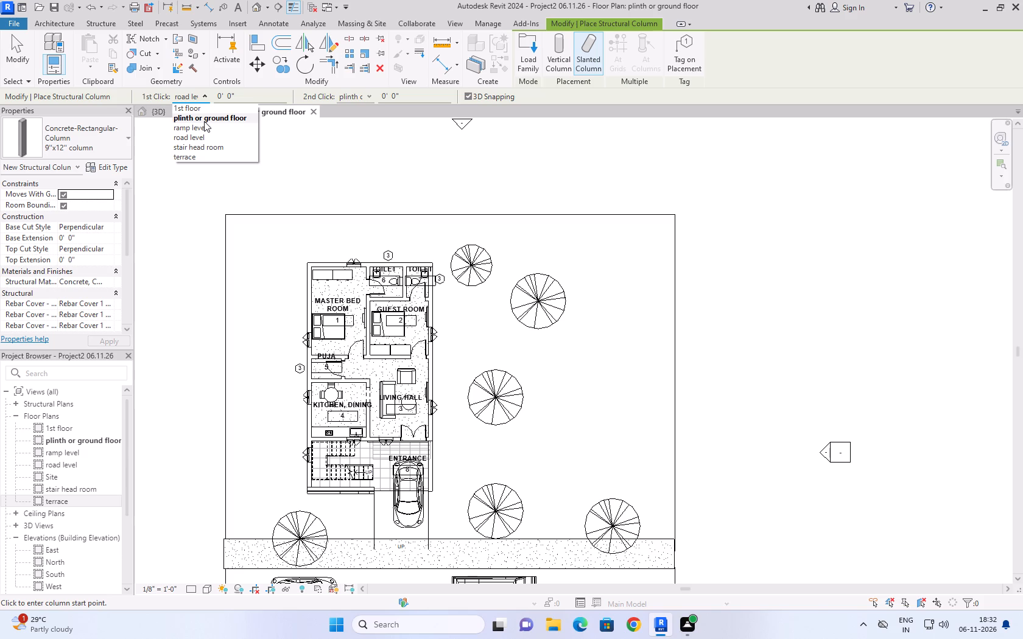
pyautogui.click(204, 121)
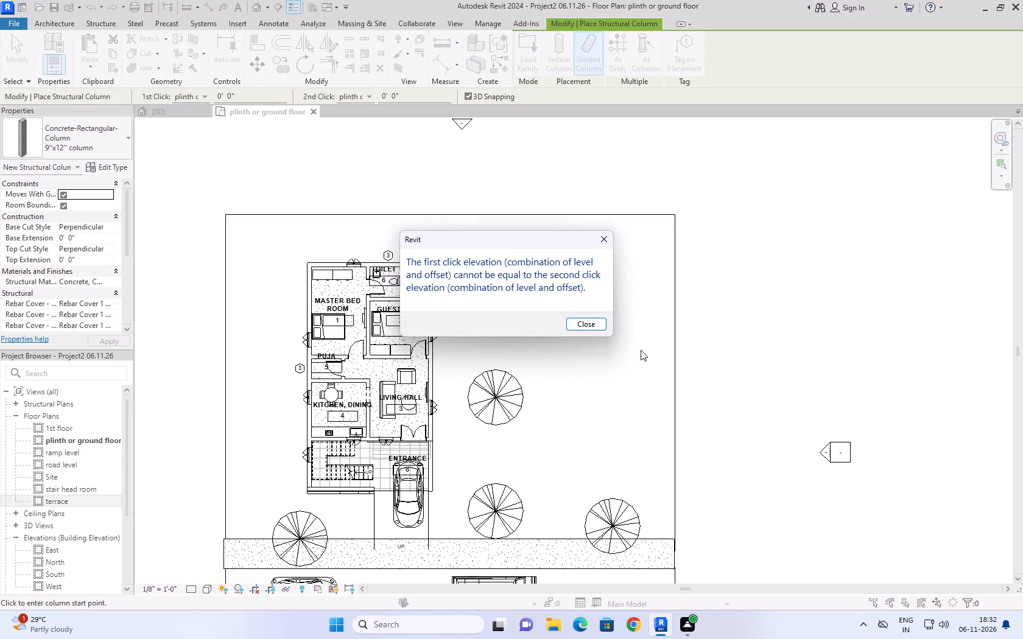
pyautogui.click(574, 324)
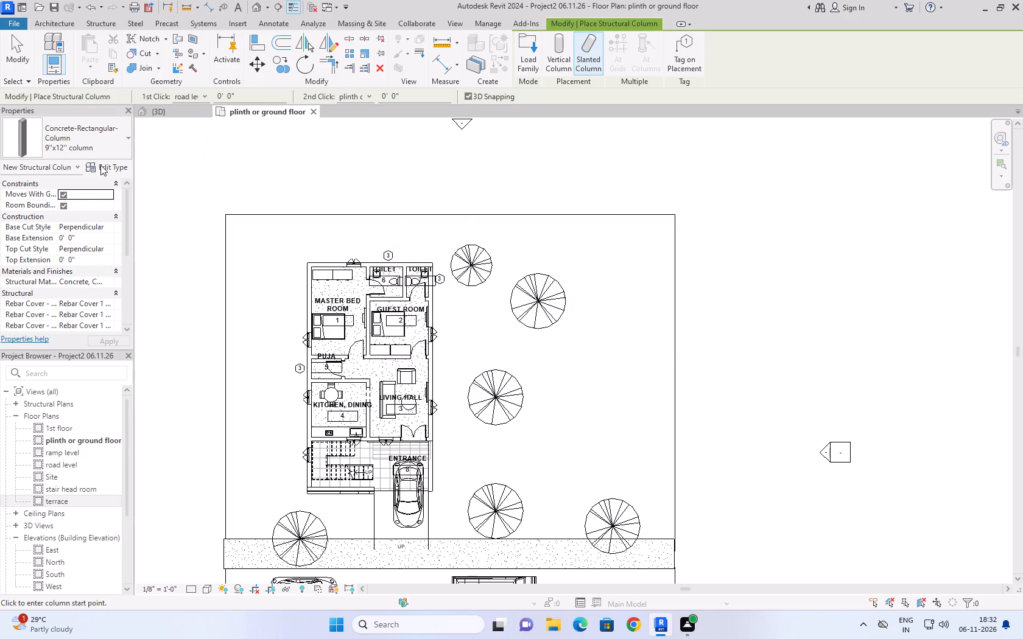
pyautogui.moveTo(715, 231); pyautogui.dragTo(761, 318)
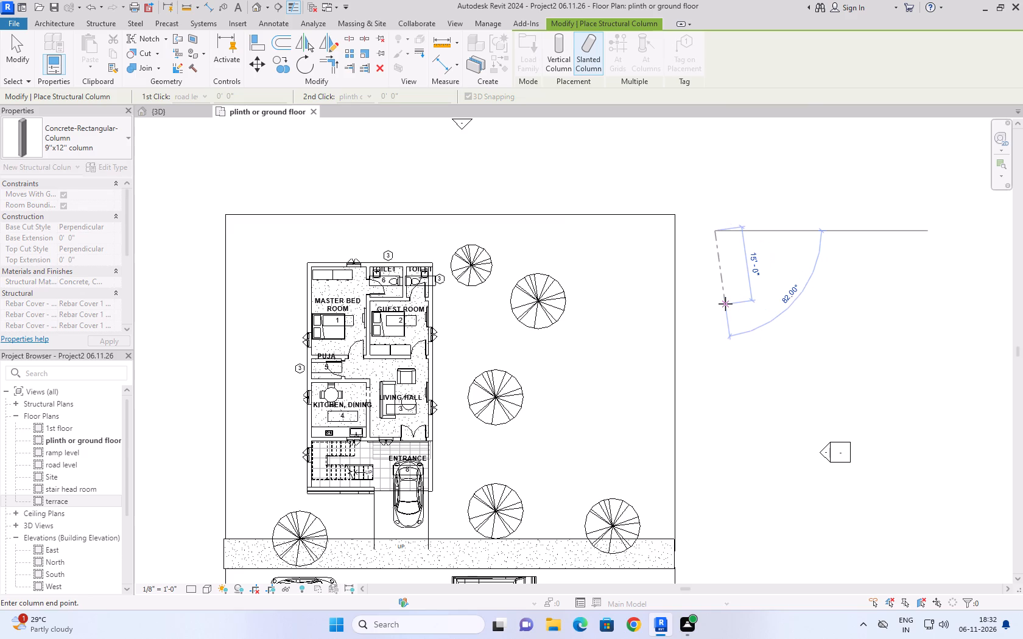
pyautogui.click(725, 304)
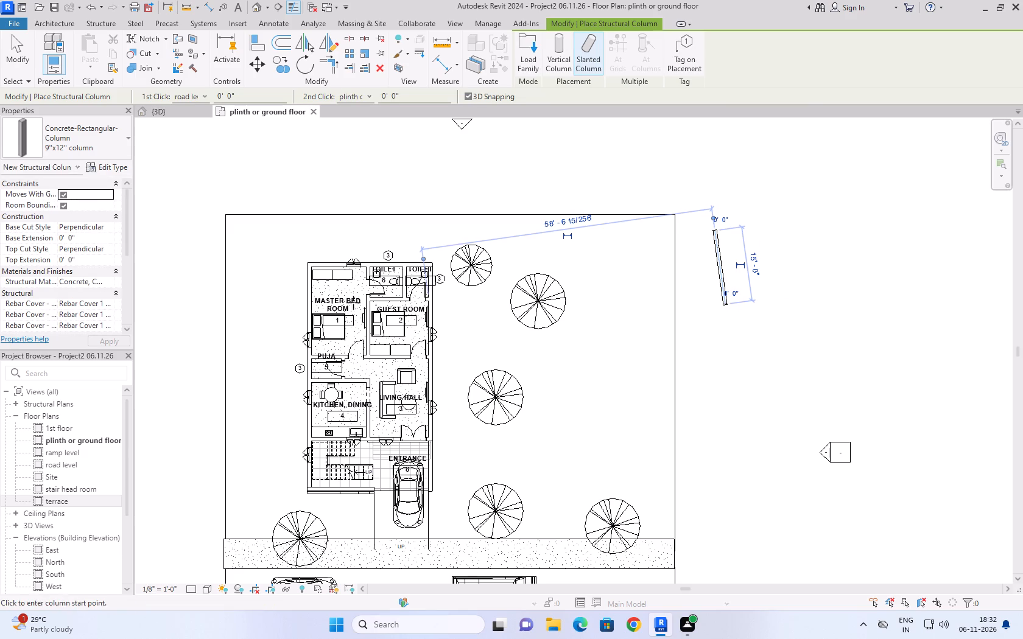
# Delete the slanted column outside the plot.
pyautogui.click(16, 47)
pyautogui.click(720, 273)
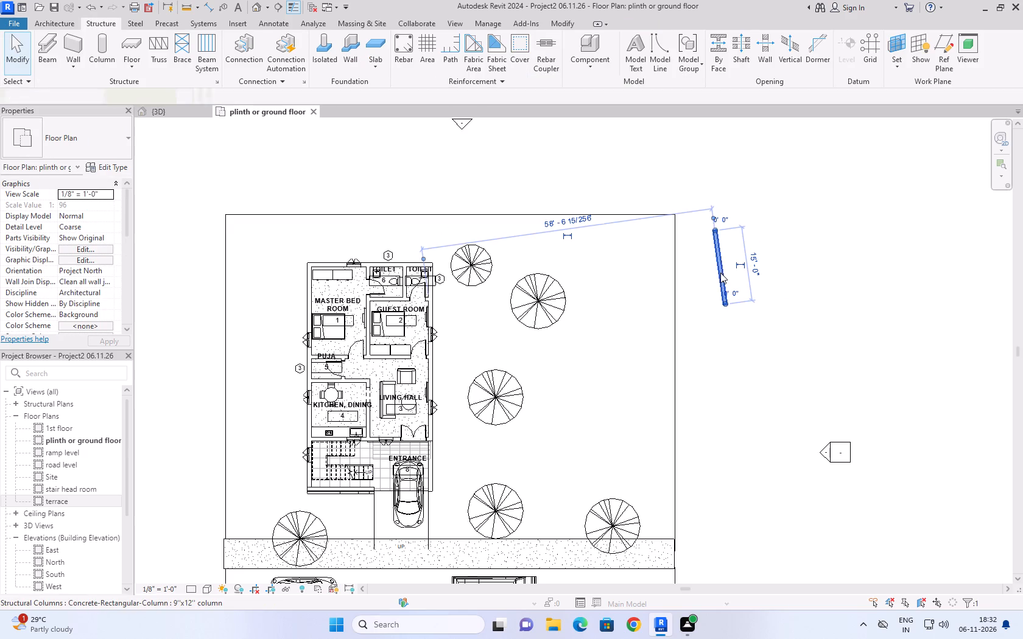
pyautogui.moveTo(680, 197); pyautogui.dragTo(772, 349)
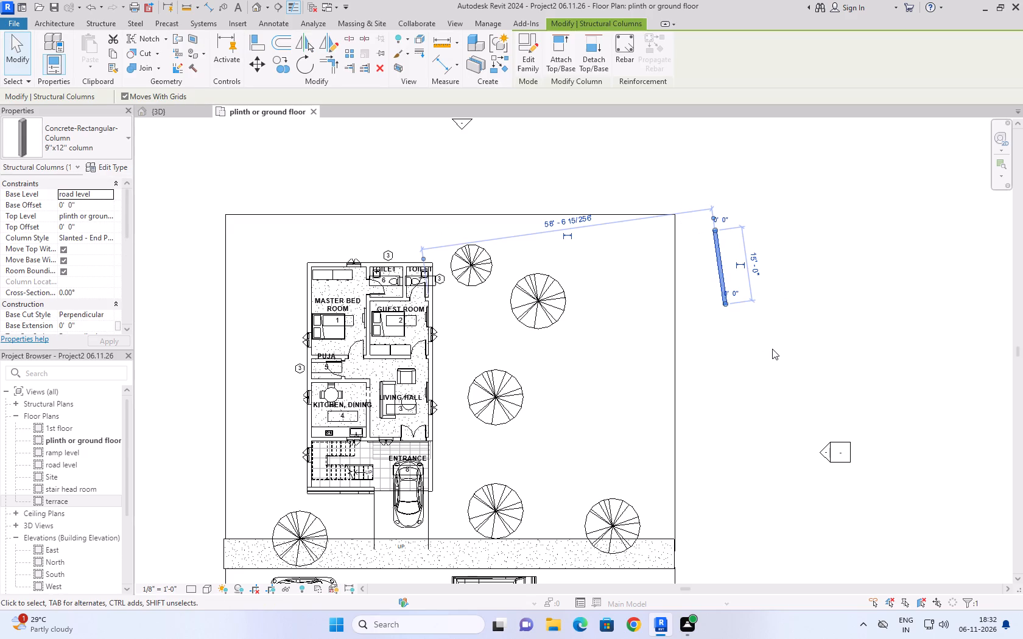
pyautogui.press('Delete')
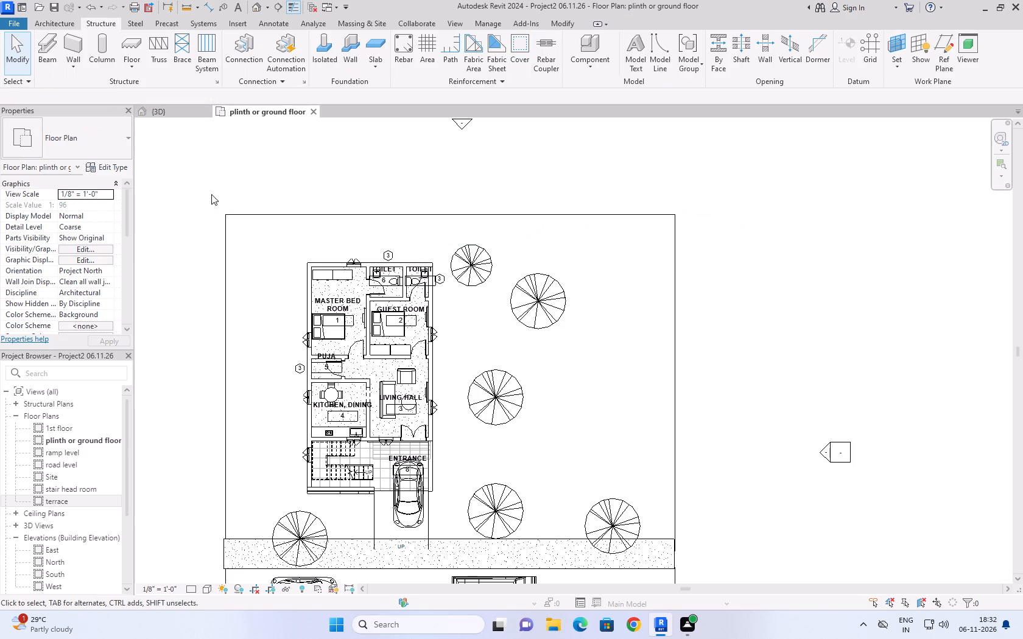
# Place a vertical 9"x12" concrete rectangular column with its height up to 1st floor, outside the plot about 64' east of the house.
pyautogui.click(200, 164)
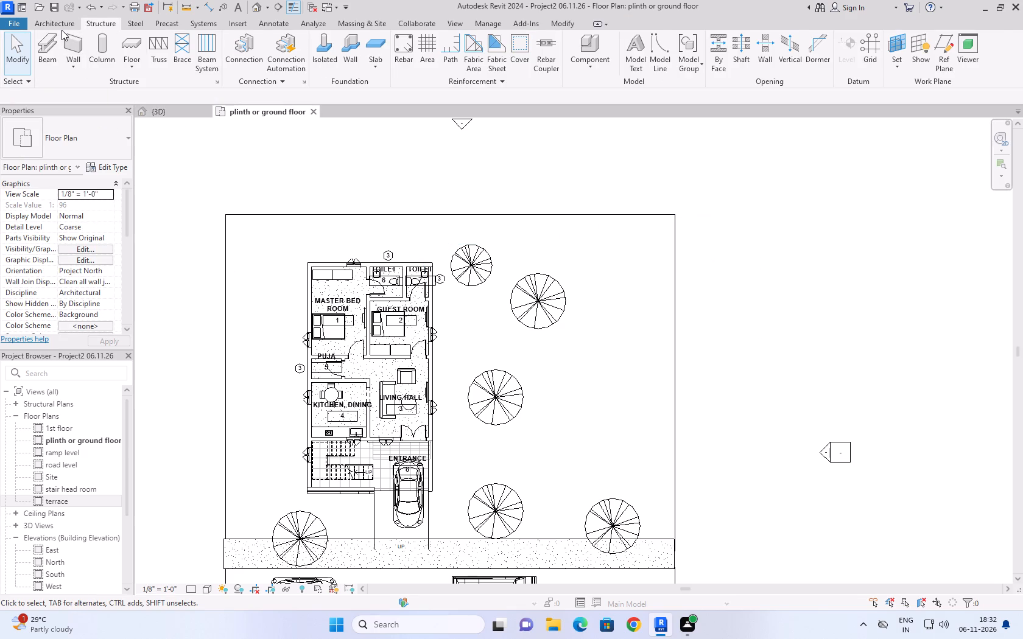
pyautogui.click(62, 30)
pyautogui.click(187, 67)
pyautogui.click(222, 94)
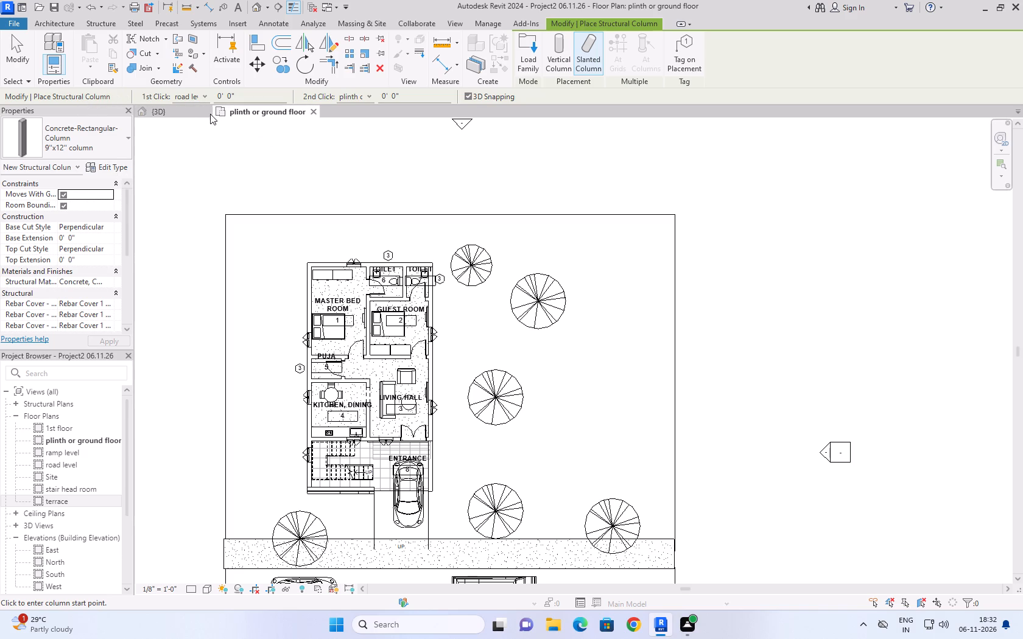
pyautogui.click(201, 95)
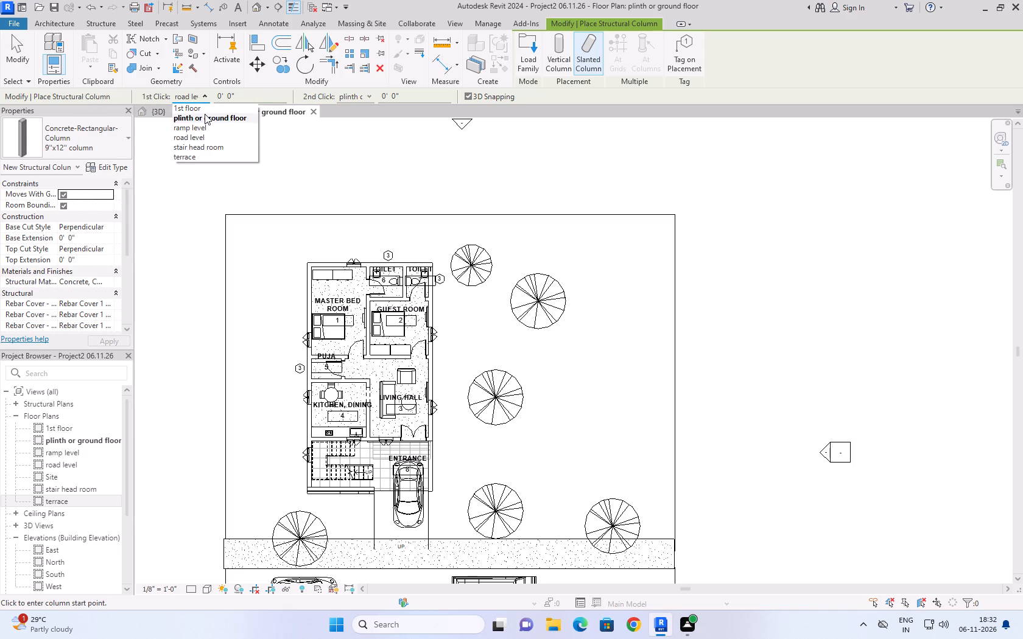
pyautogui.click(205, 116)
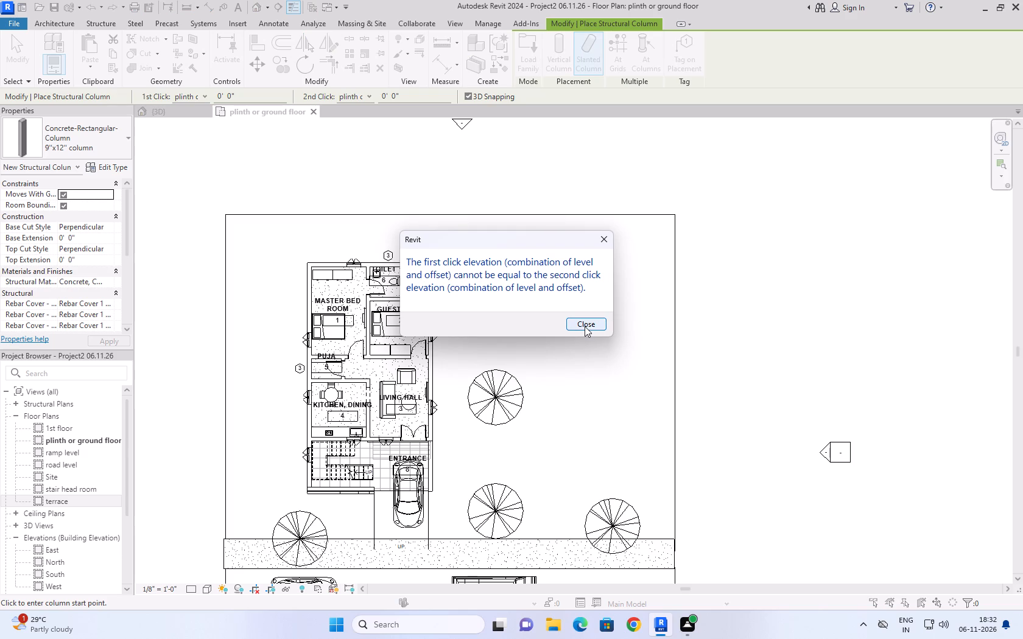
pyautogui.click(585, 326)
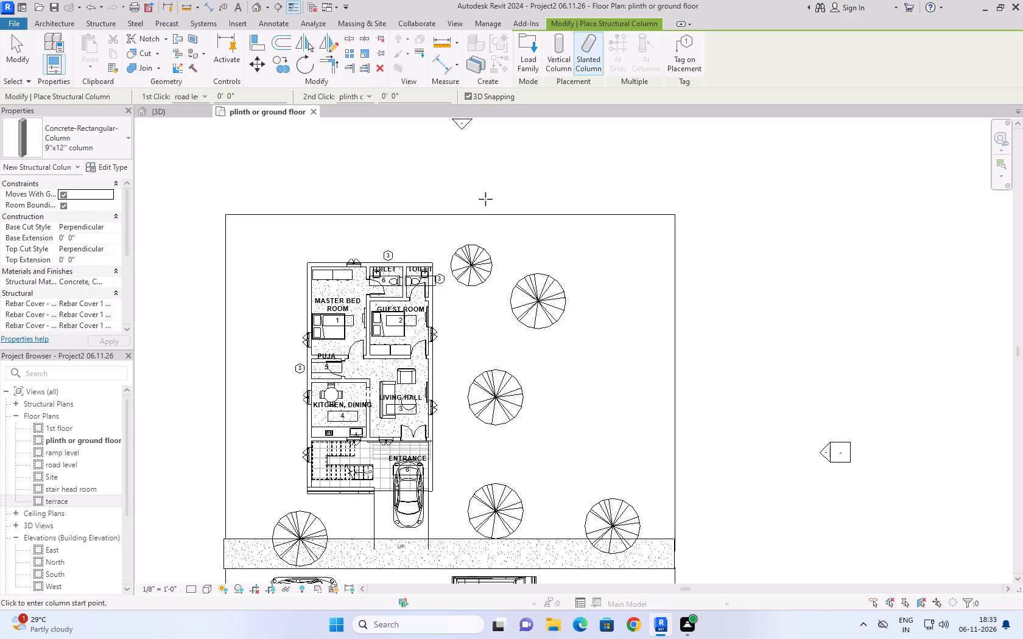
pyautogui.click(550, 54)
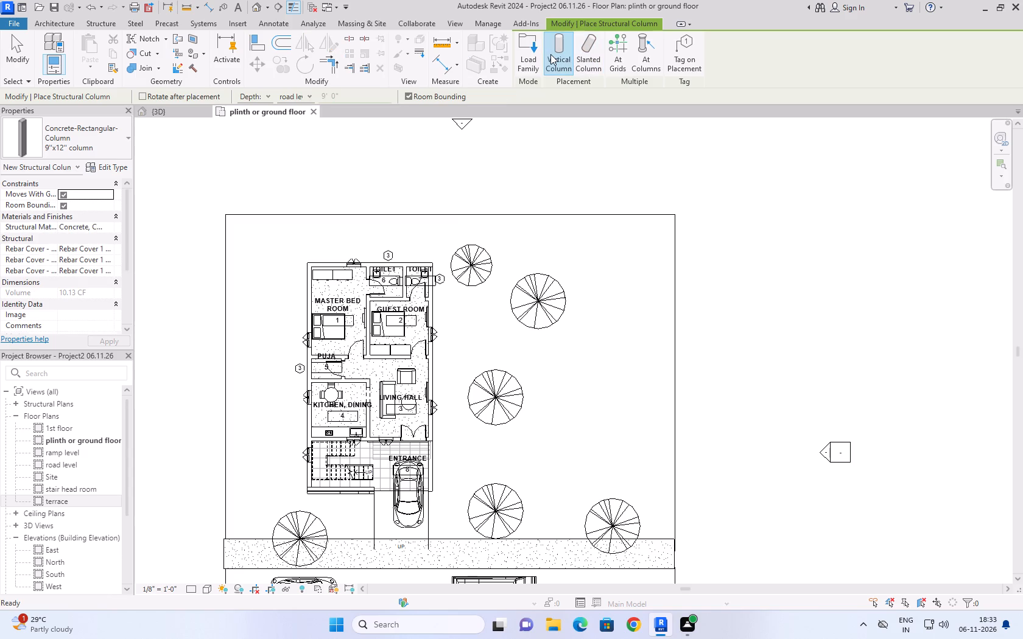
pyautogui.click(270, 93)
pyautogui.click(261, 116)
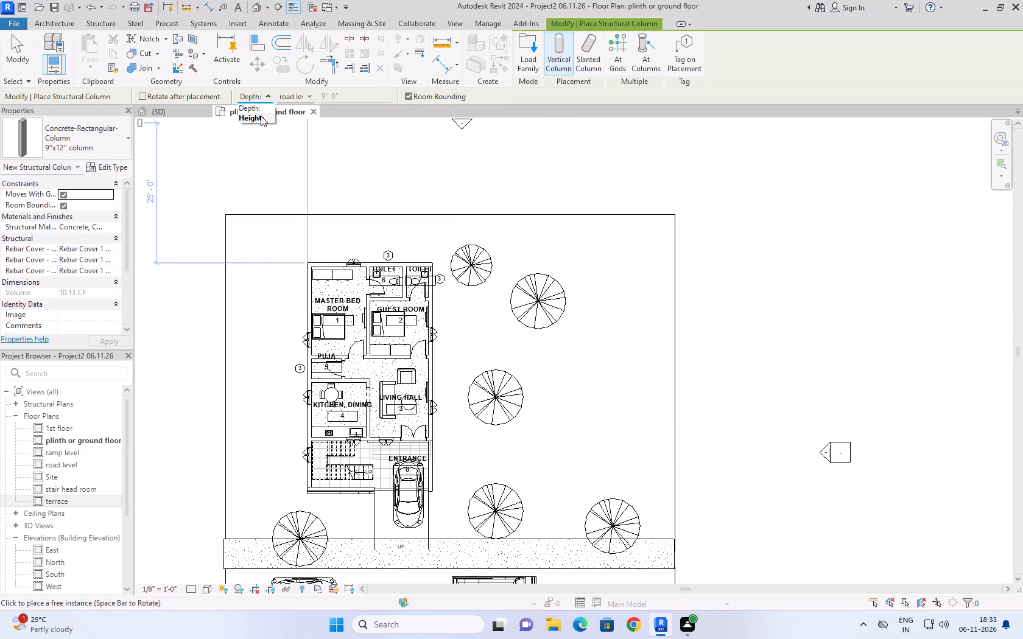
pyautogui.click(751, 232)
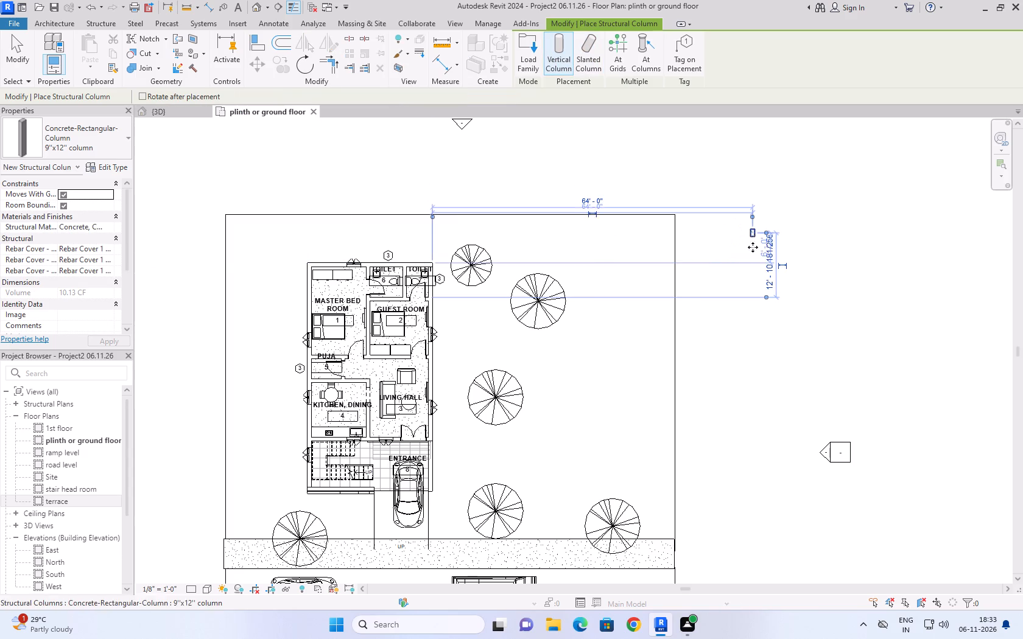
pyautogui.click(15, 64)
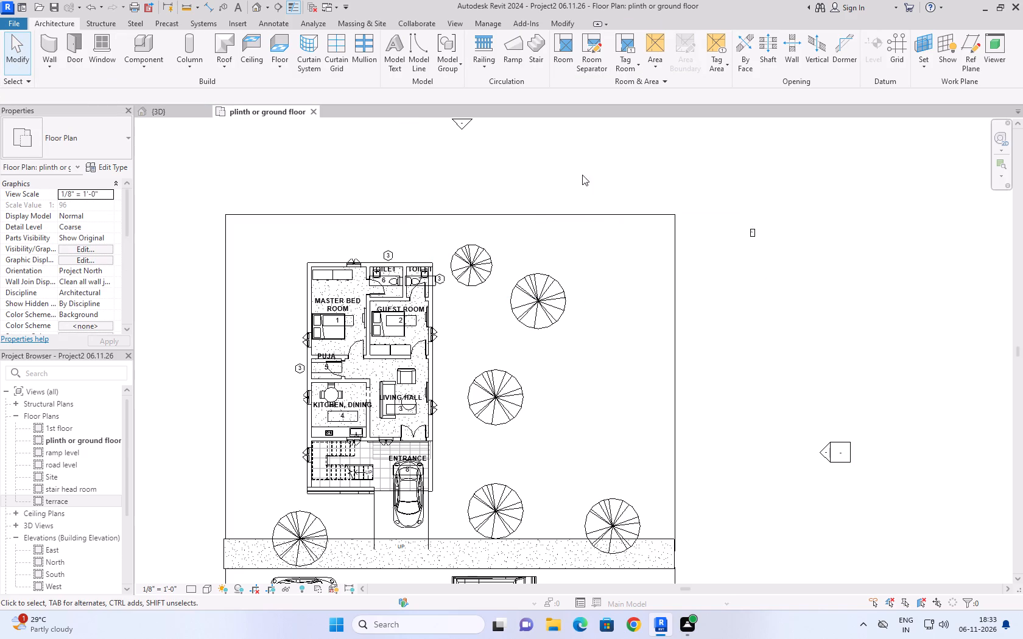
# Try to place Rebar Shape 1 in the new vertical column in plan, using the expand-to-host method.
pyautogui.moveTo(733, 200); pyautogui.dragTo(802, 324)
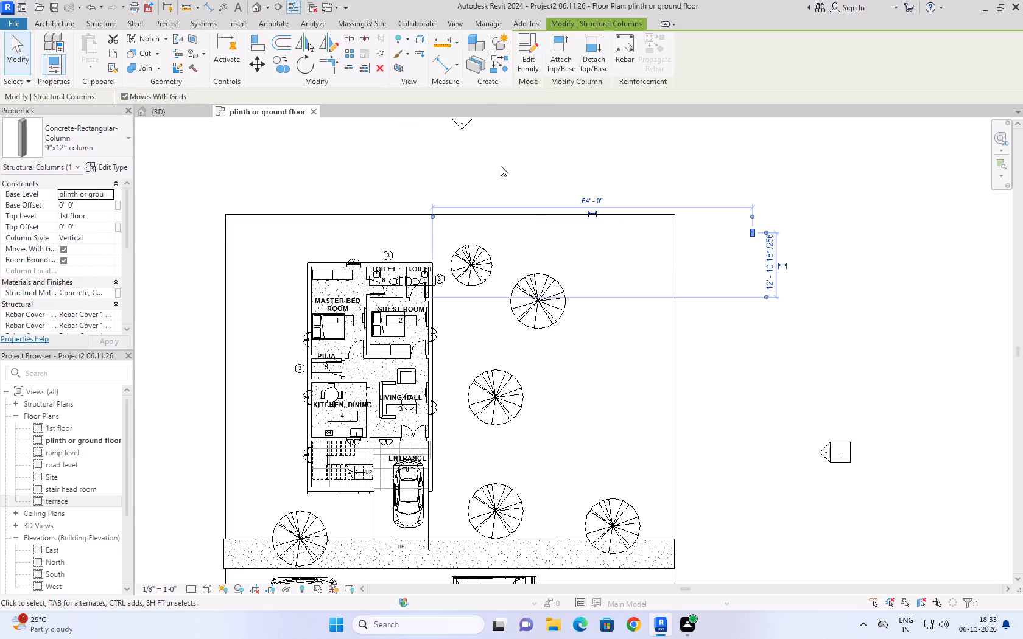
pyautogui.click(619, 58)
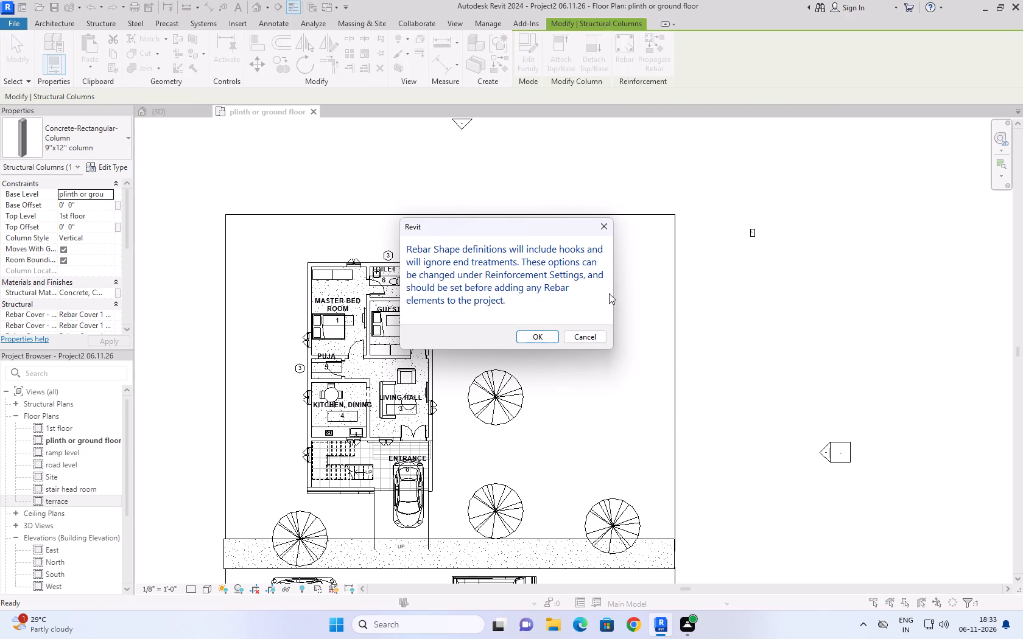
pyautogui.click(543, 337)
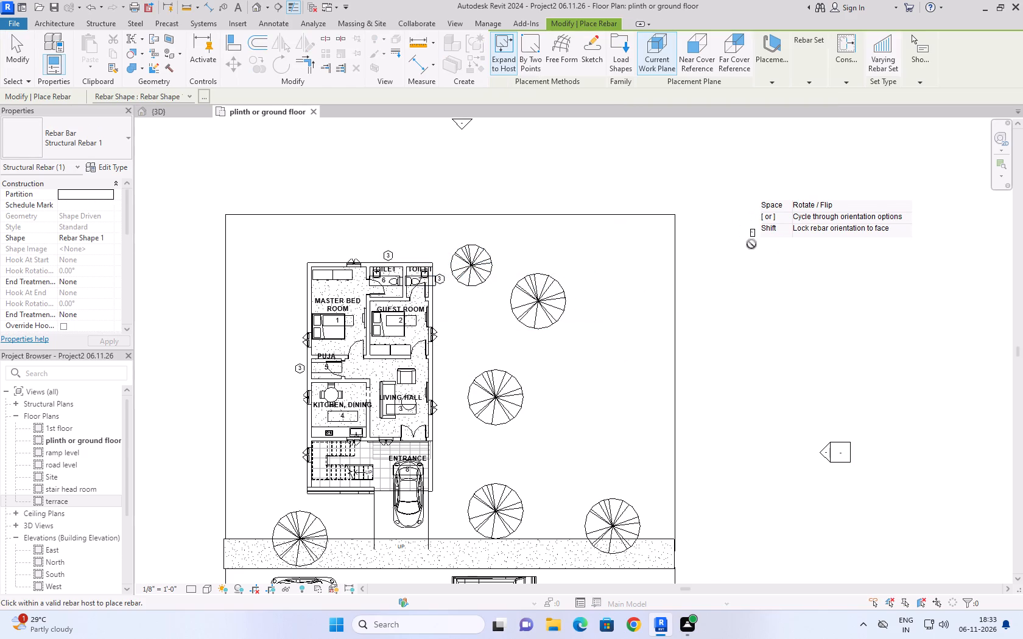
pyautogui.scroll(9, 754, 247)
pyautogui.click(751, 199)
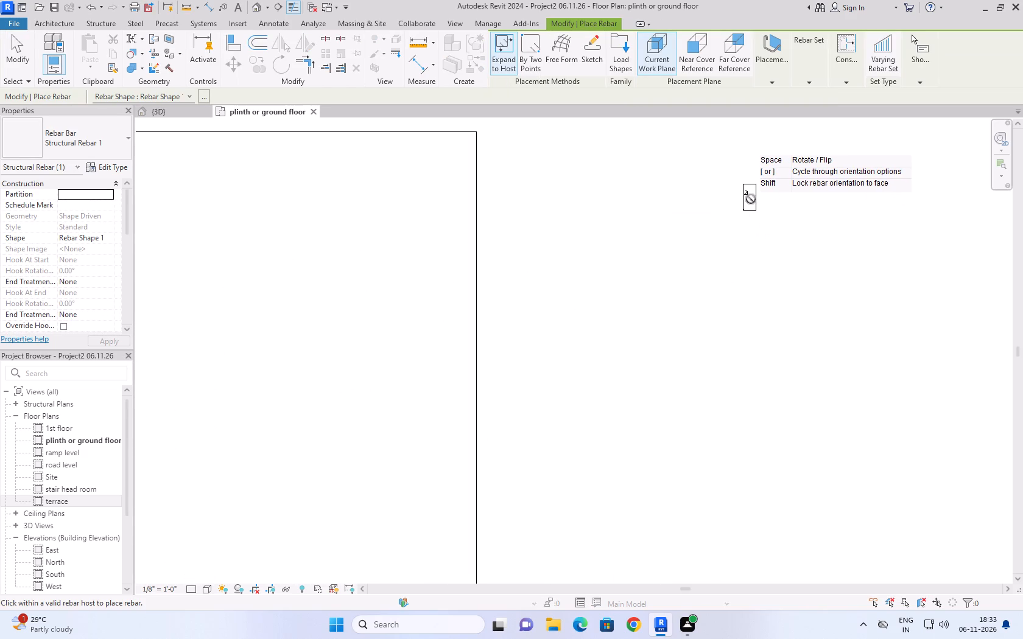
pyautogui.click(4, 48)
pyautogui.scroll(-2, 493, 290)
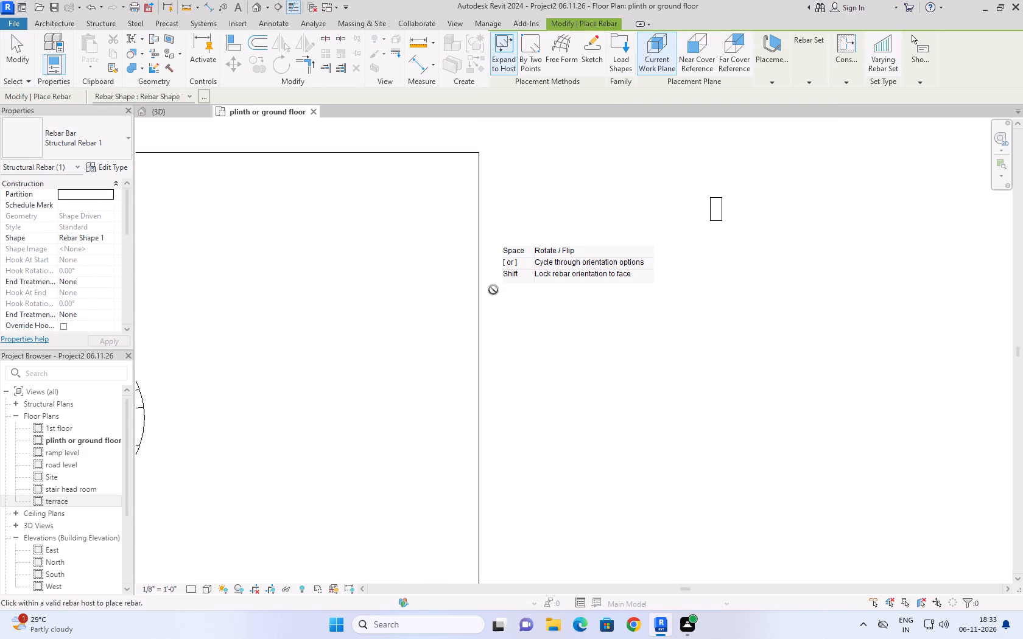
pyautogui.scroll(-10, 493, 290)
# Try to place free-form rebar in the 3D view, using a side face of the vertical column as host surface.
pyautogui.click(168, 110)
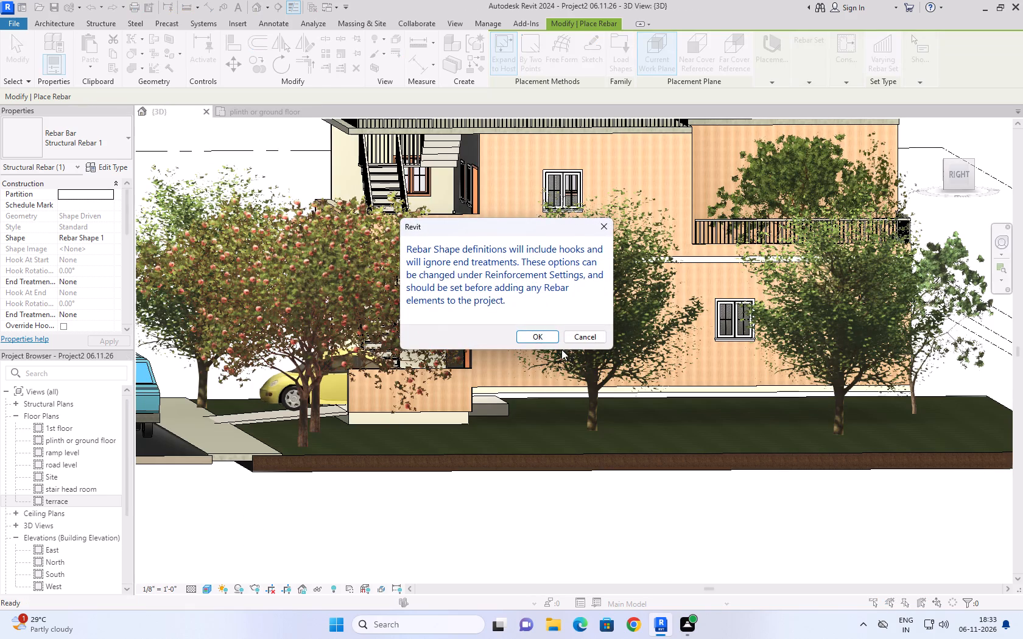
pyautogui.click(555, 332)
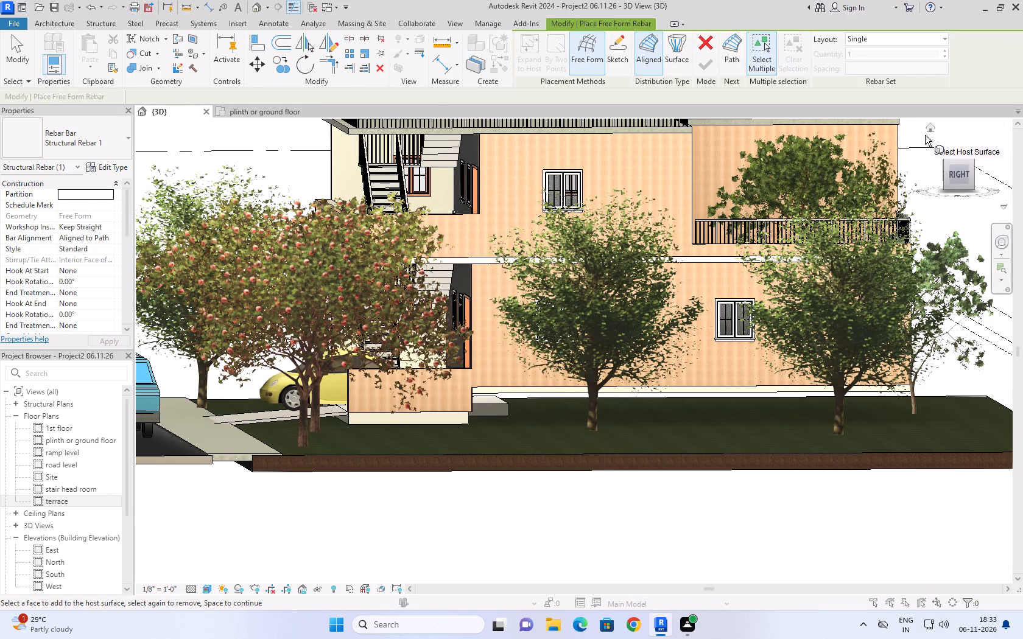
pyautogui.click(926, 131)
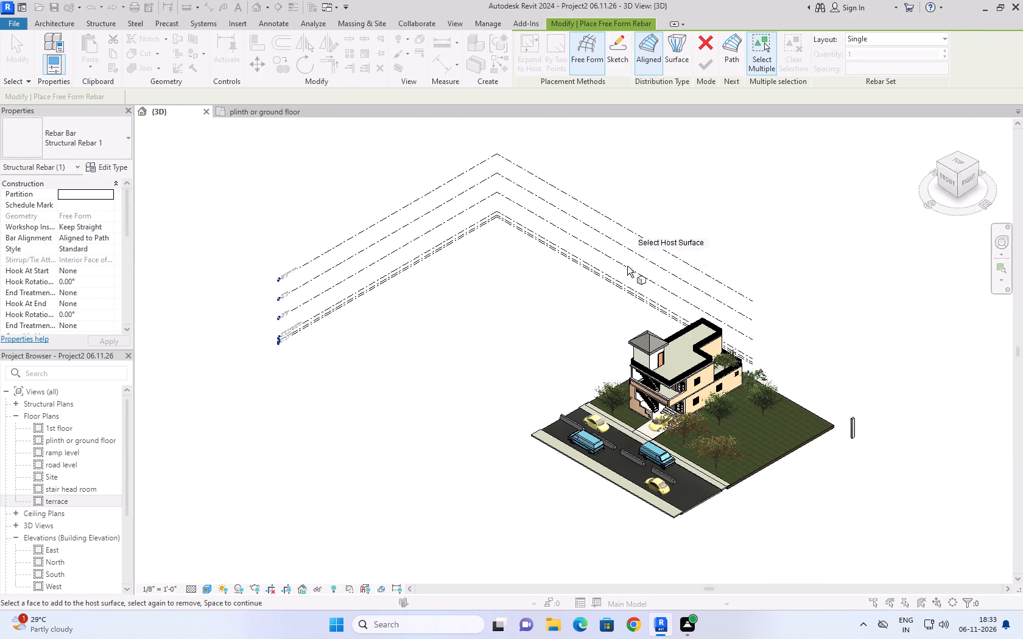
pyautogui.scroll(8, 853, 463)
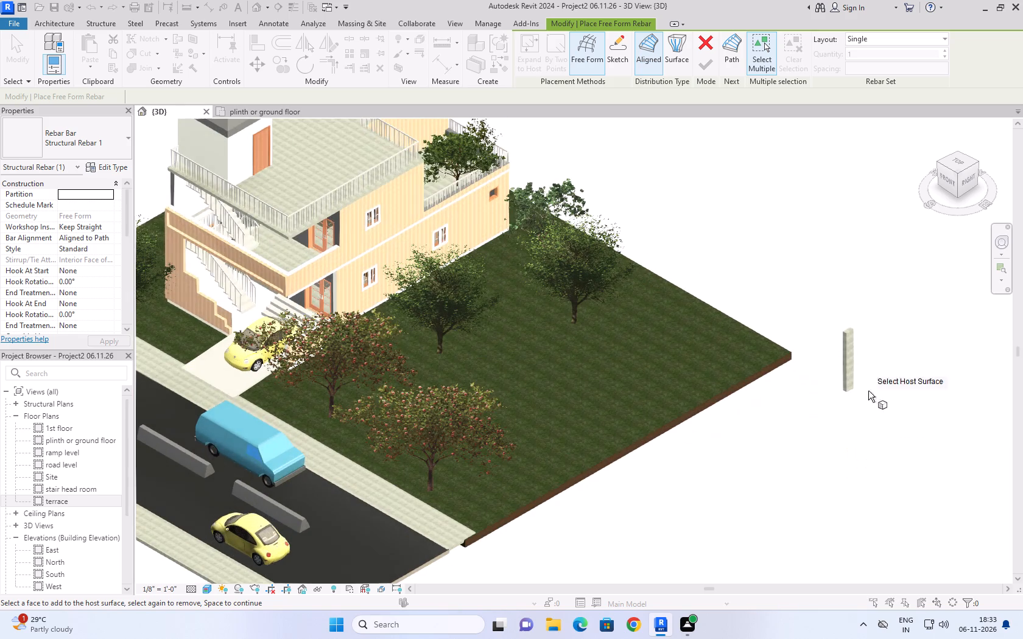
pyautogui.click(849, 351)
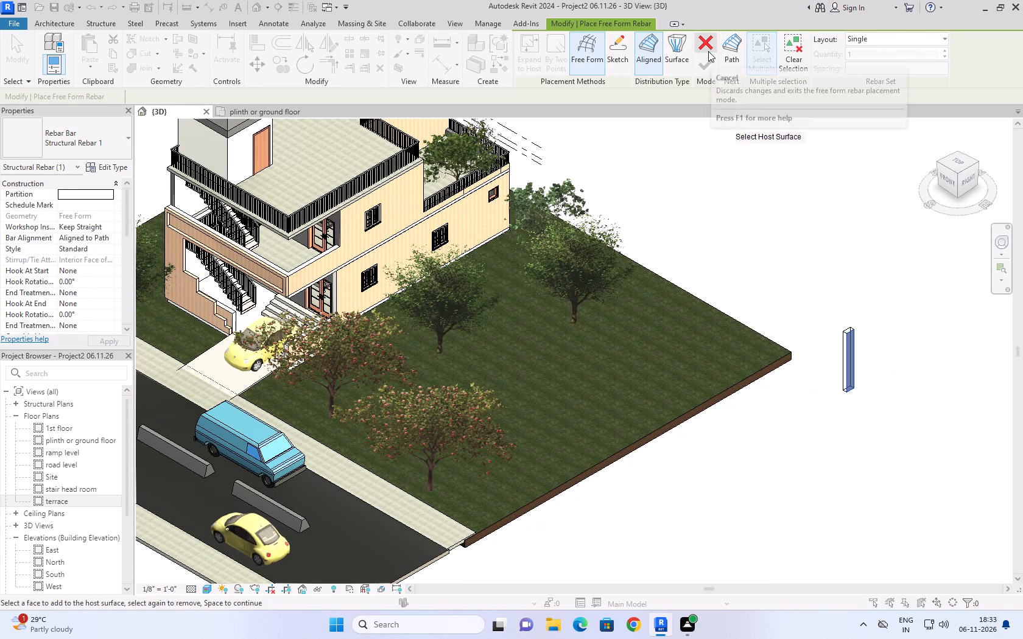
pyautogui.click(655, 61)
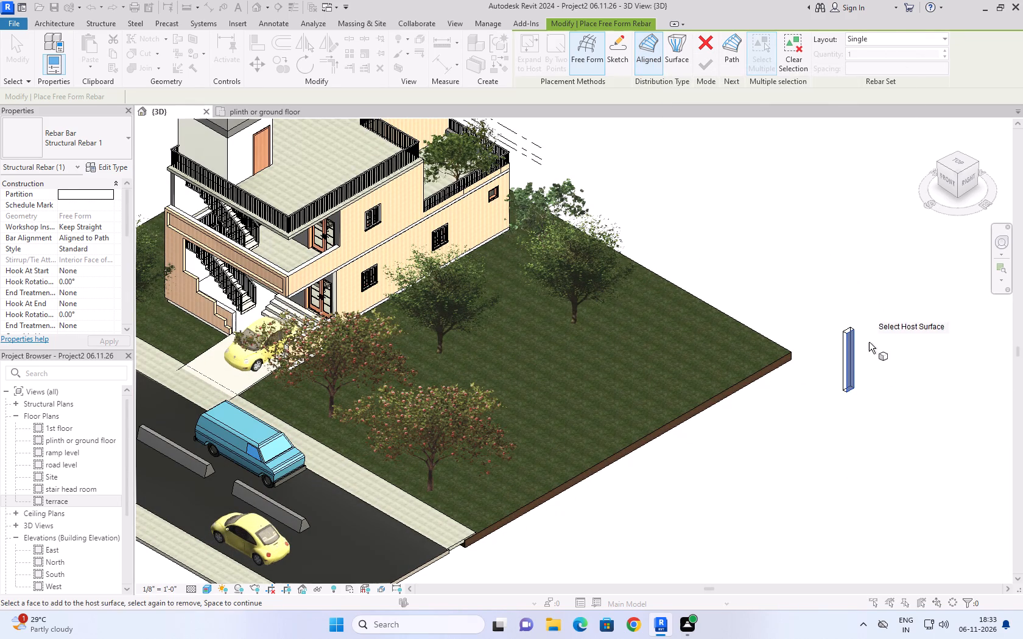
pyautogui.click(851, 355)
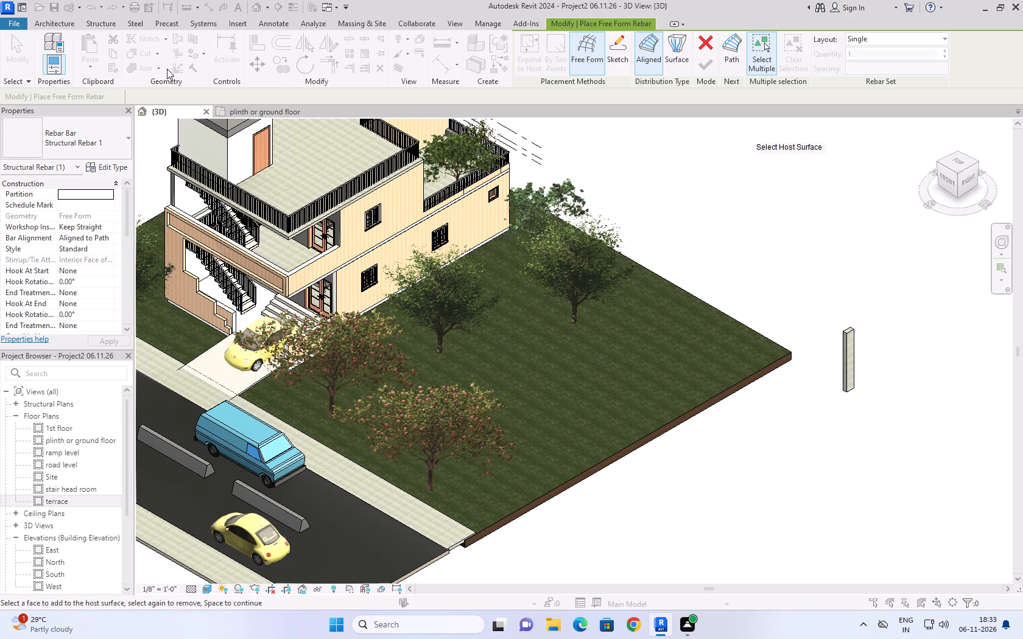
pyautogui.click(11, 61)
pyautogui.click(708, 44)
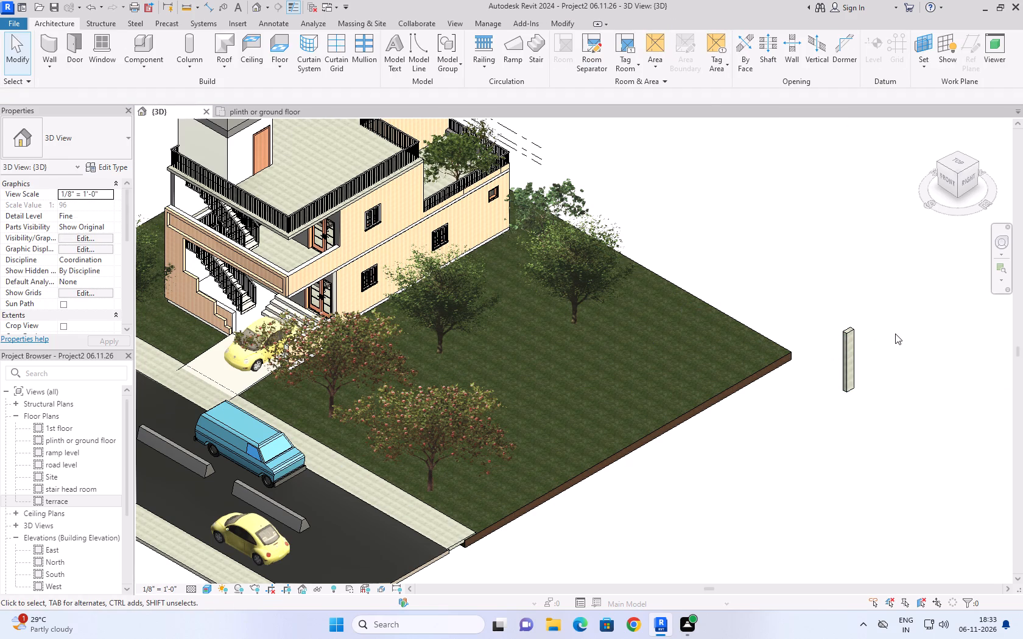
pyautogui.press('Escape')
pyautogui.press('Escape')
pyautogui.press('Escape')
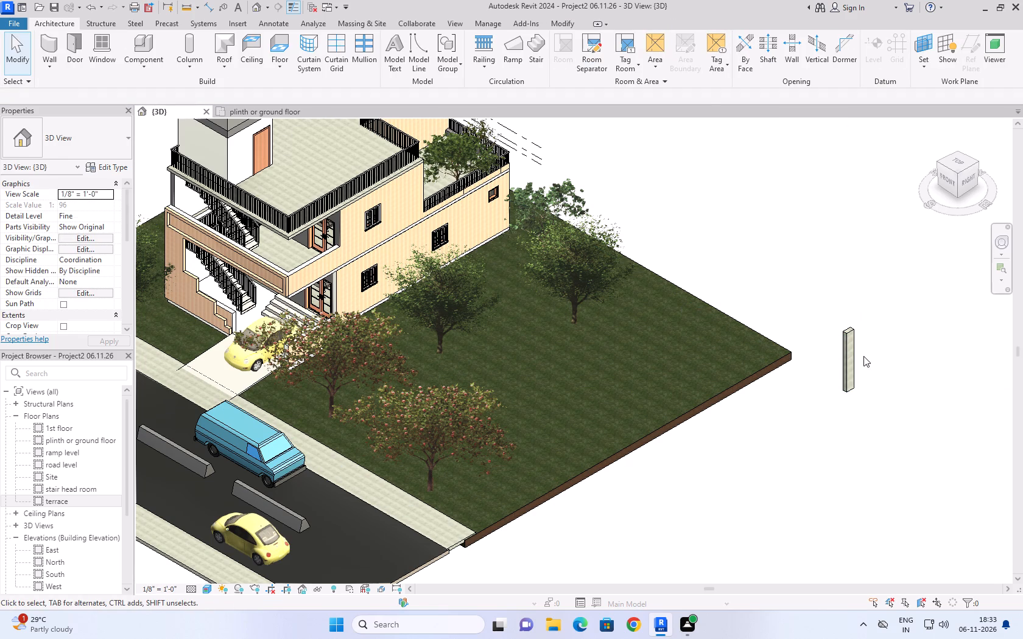
# Check the Rebar Cover 1 setting applied to the vertical column.
pyautogui.click(854, 356)
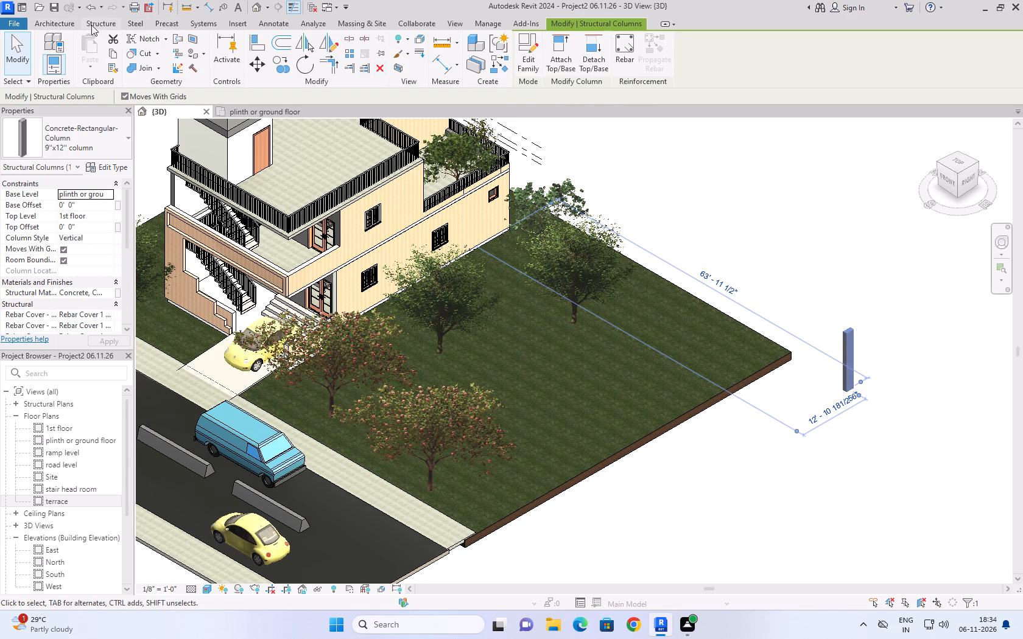
pyautogui.click(111, 31)
pyautogui.click(110, 27)
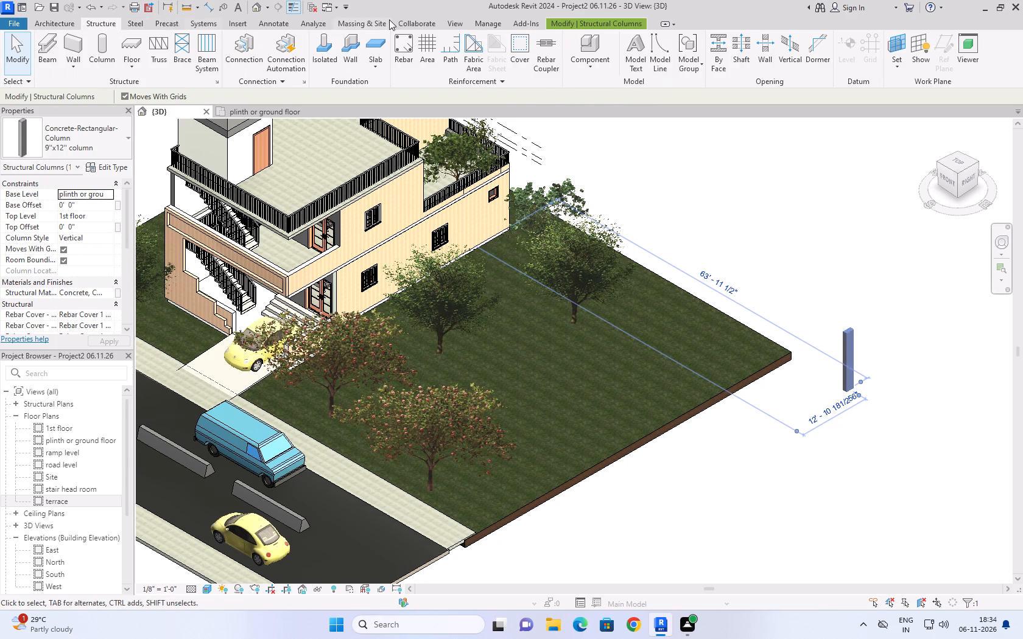
pyautogui.click(527, 54)
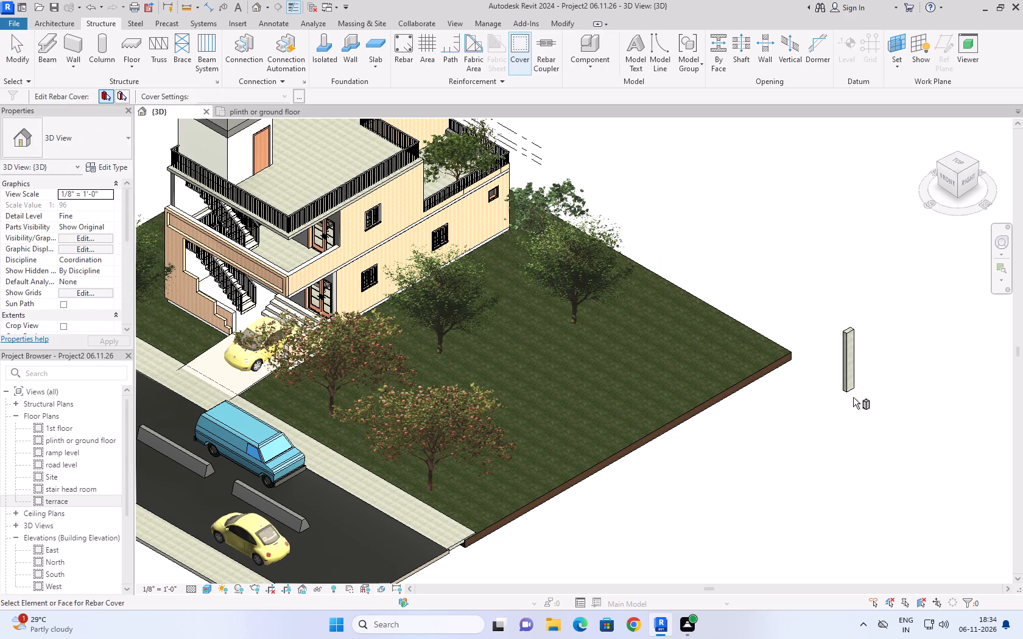
pyautogui.scroll(8, 848, 349)
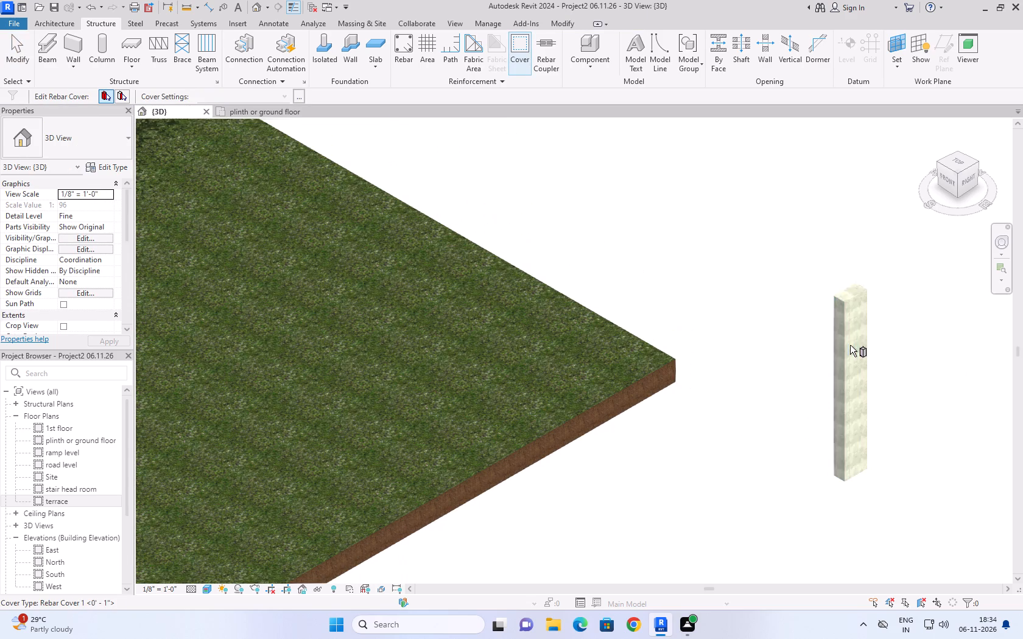
pyautogui.click(849, 298)
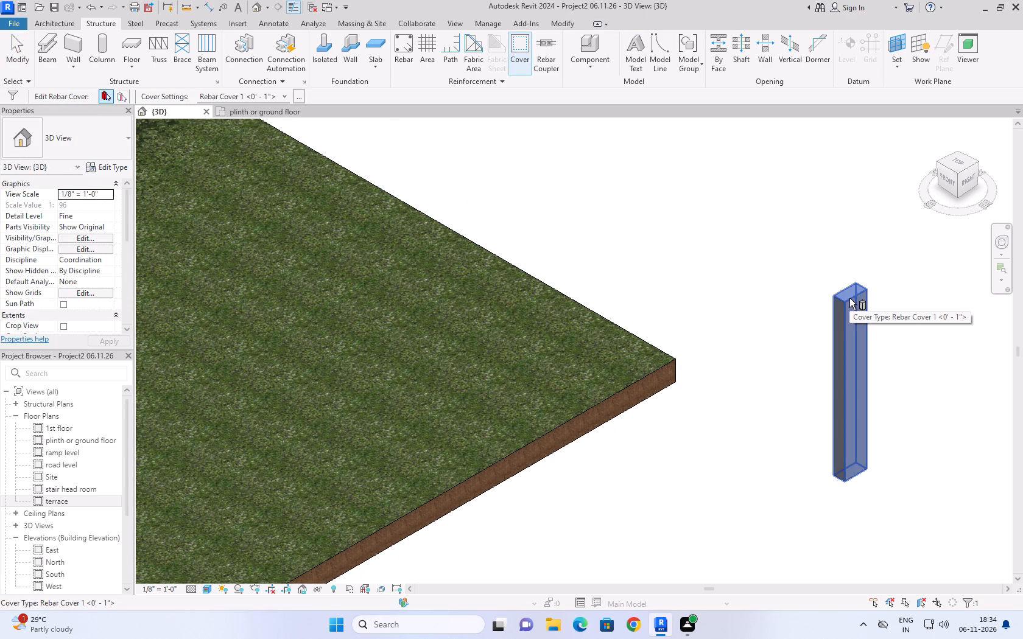
pyautogui.click(286, 92)
pyautogui.click(286, 92)
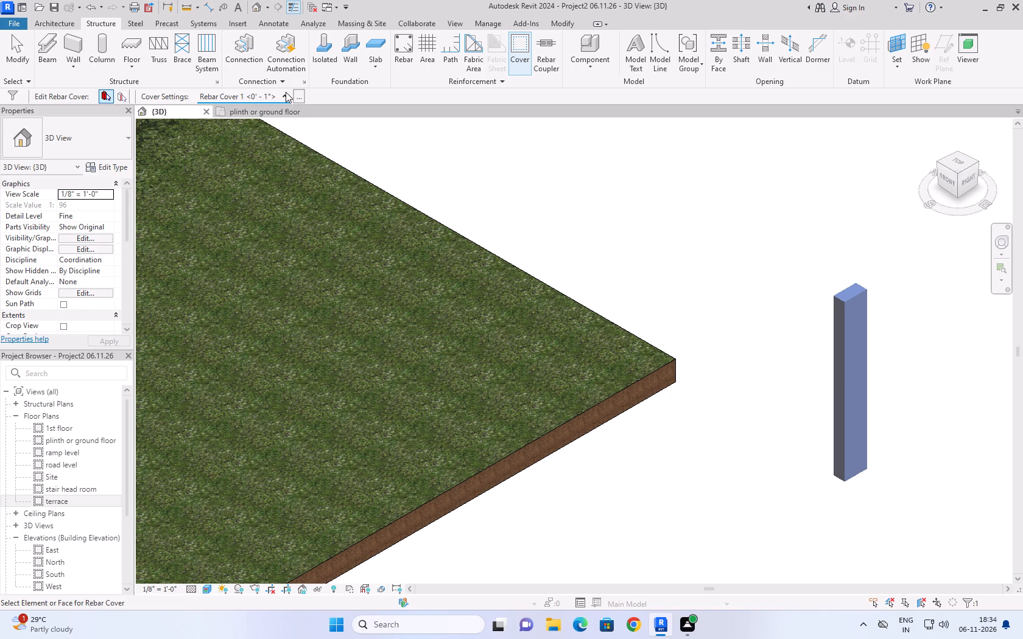
pyautogui.click(295, 97)
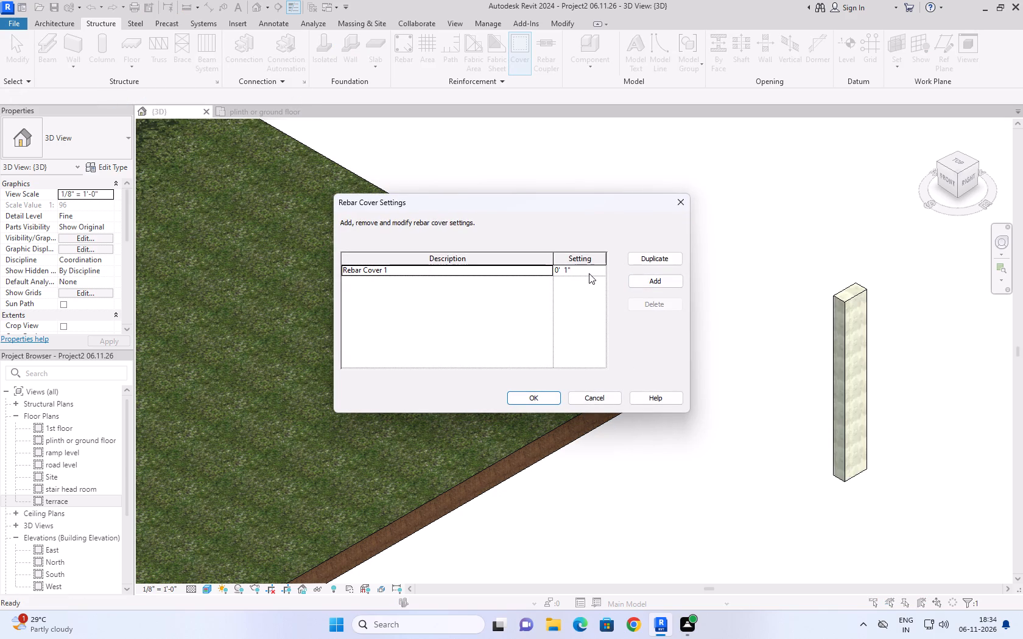
pyautogui.click(589, 273)
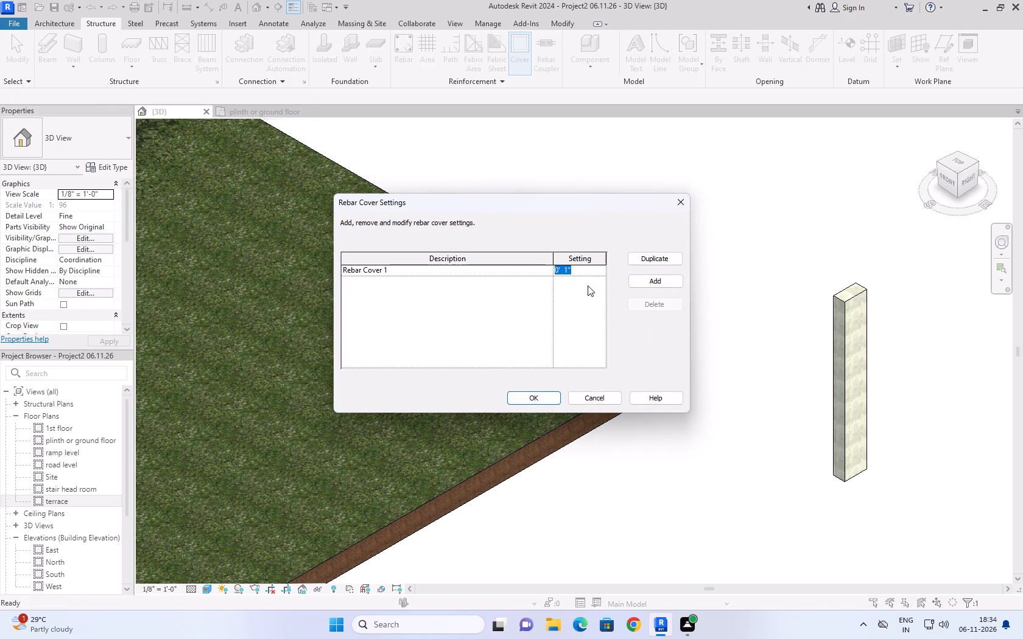
pyautogui.click(525, 396)
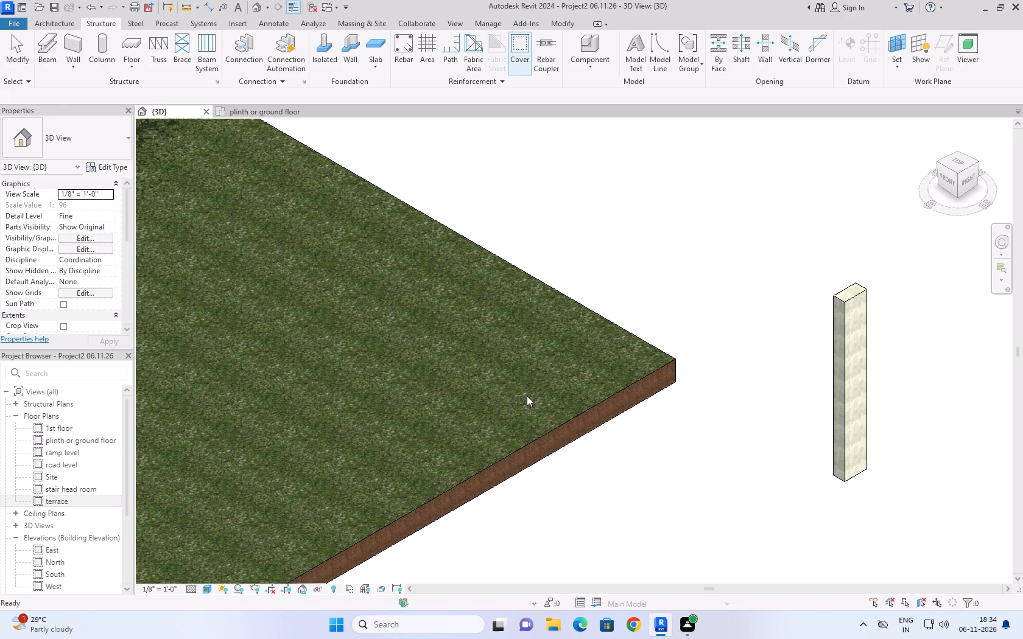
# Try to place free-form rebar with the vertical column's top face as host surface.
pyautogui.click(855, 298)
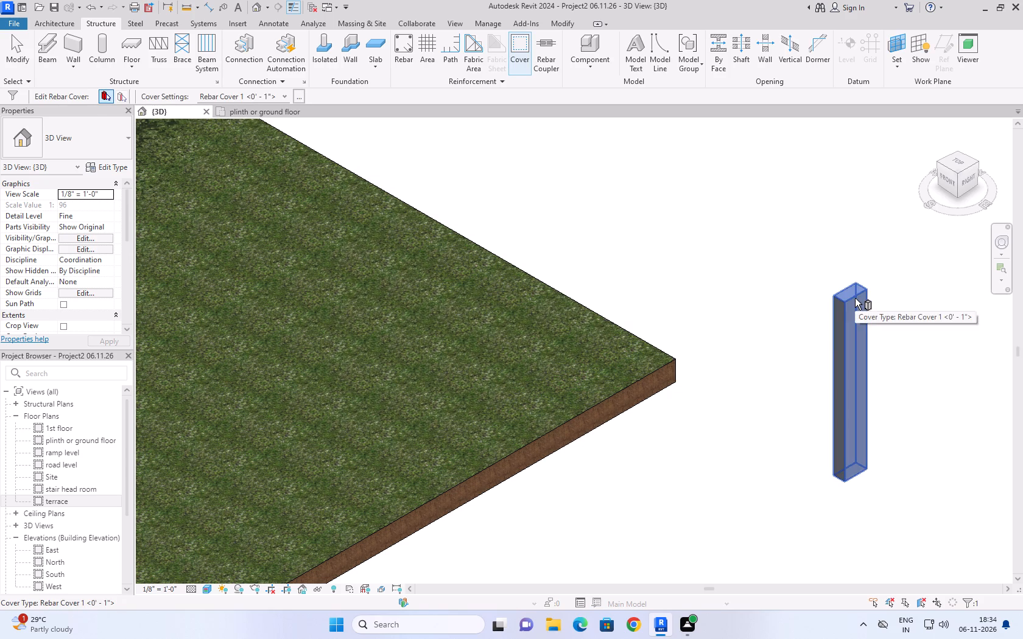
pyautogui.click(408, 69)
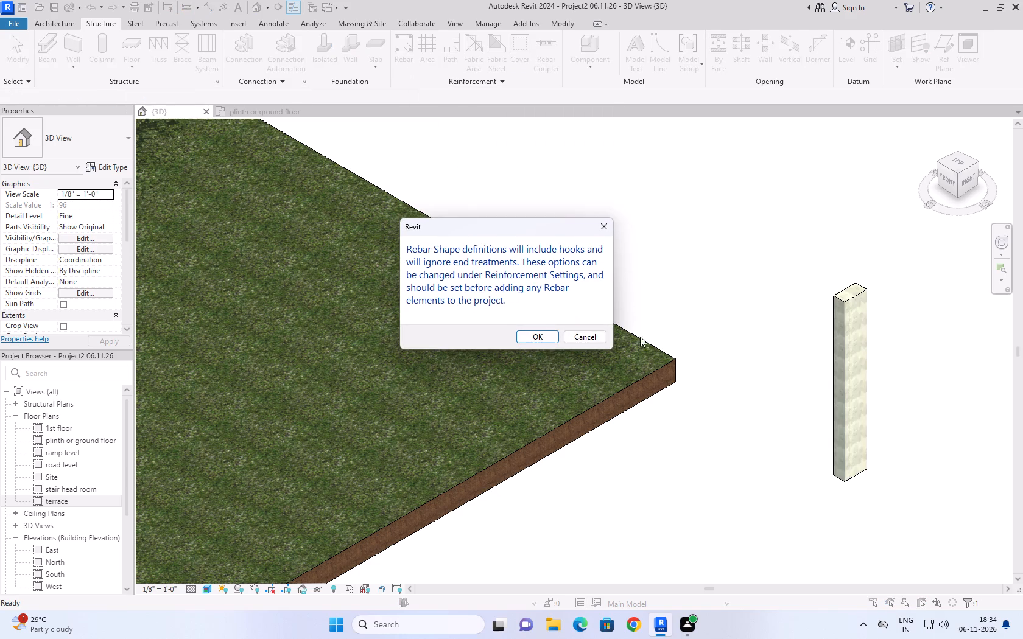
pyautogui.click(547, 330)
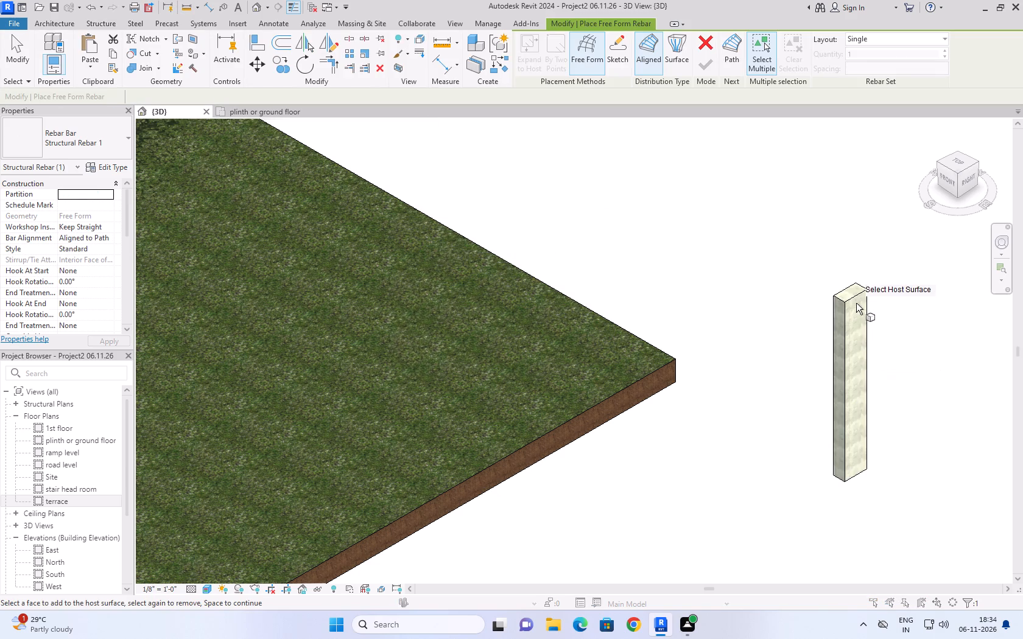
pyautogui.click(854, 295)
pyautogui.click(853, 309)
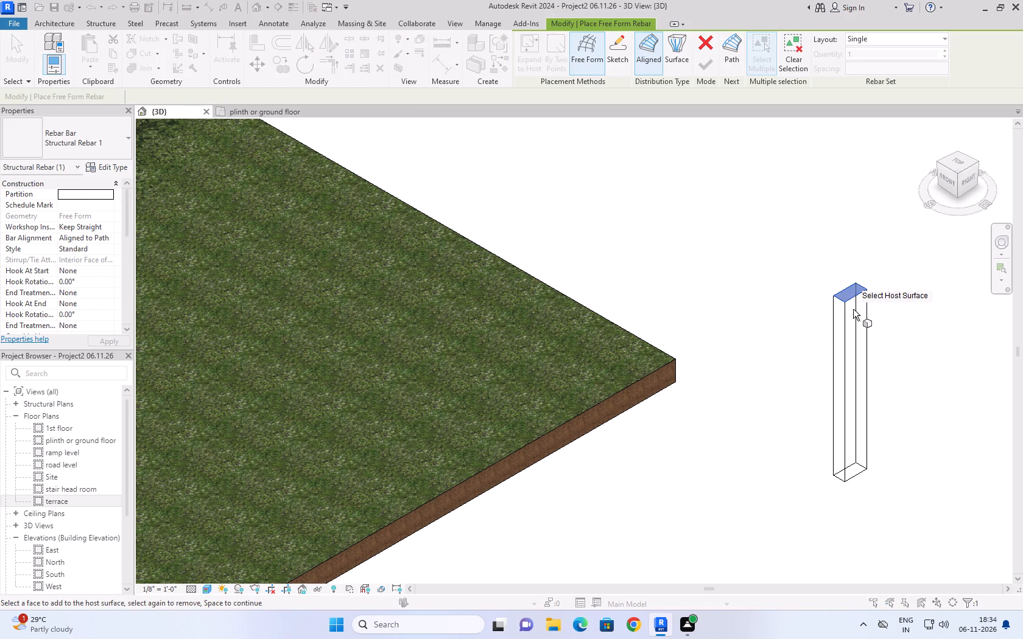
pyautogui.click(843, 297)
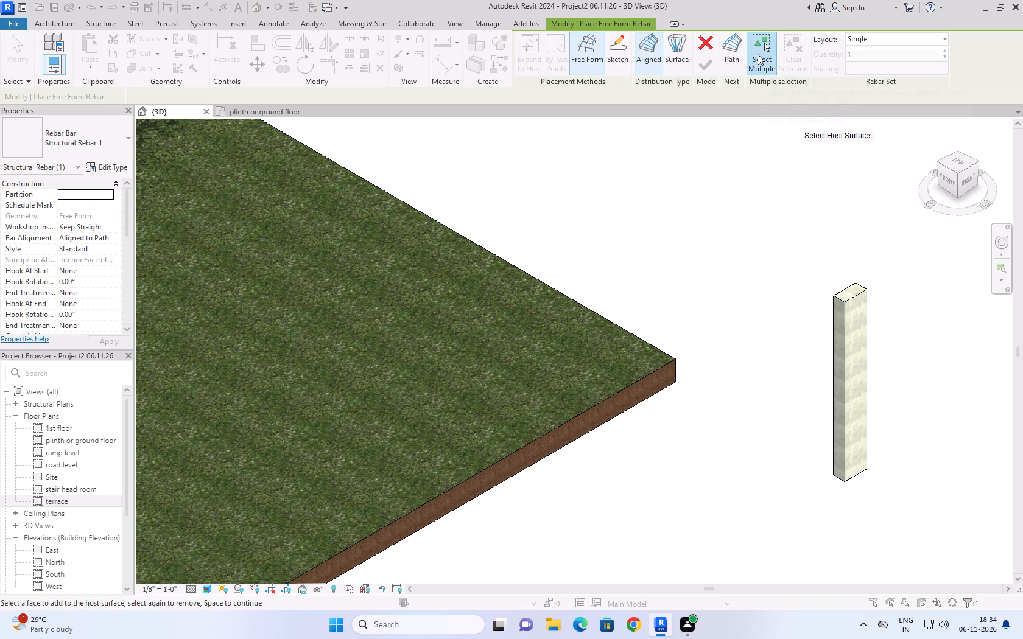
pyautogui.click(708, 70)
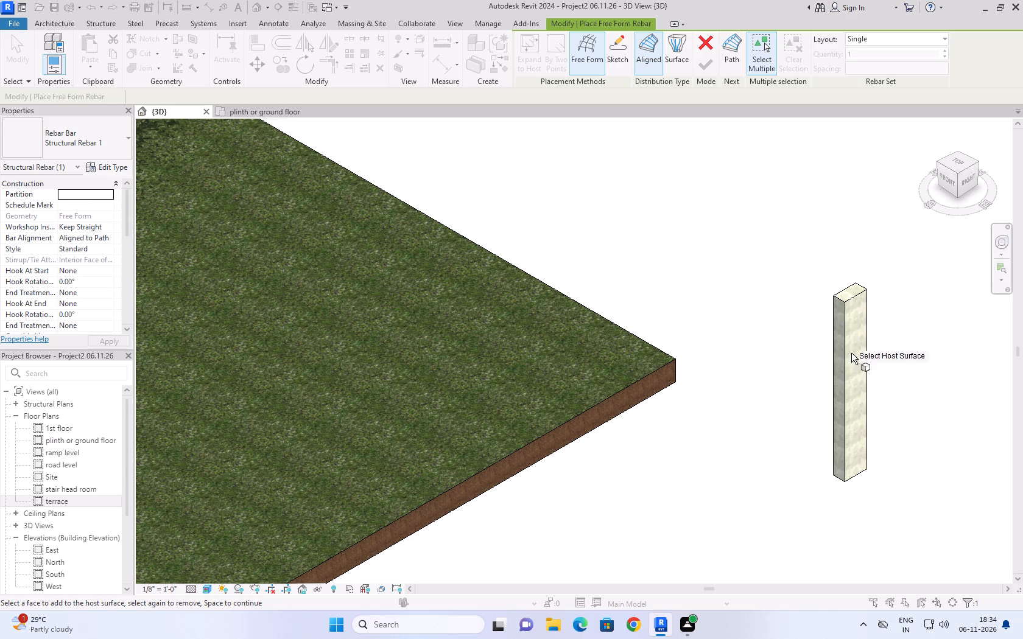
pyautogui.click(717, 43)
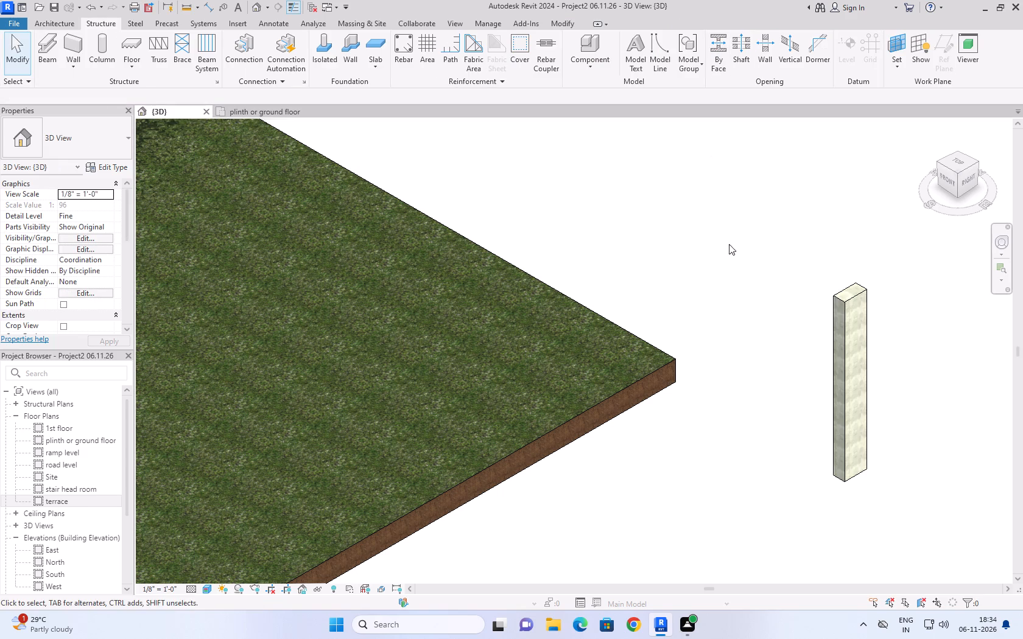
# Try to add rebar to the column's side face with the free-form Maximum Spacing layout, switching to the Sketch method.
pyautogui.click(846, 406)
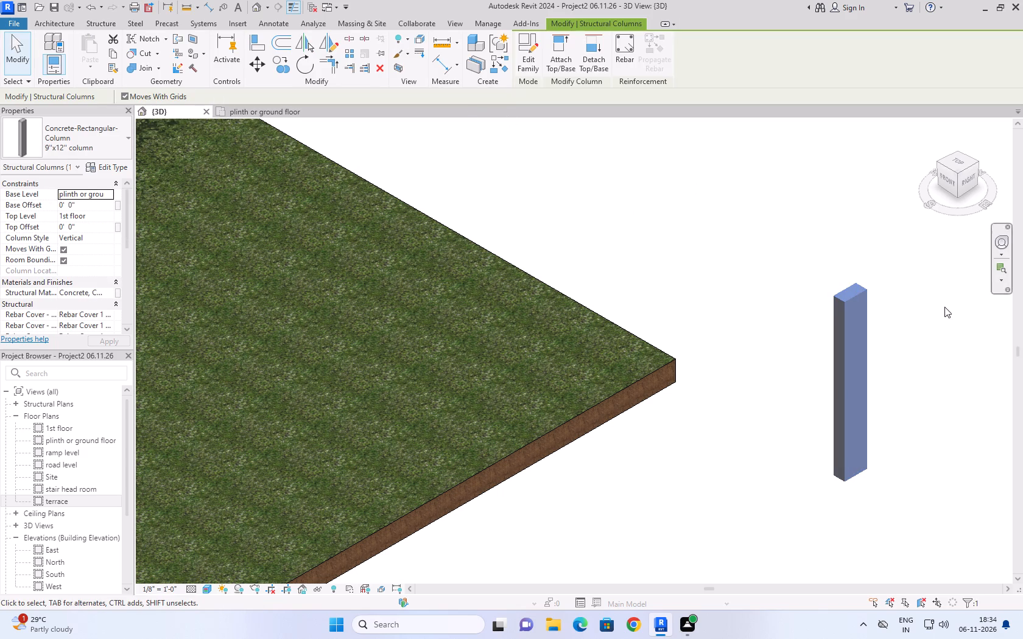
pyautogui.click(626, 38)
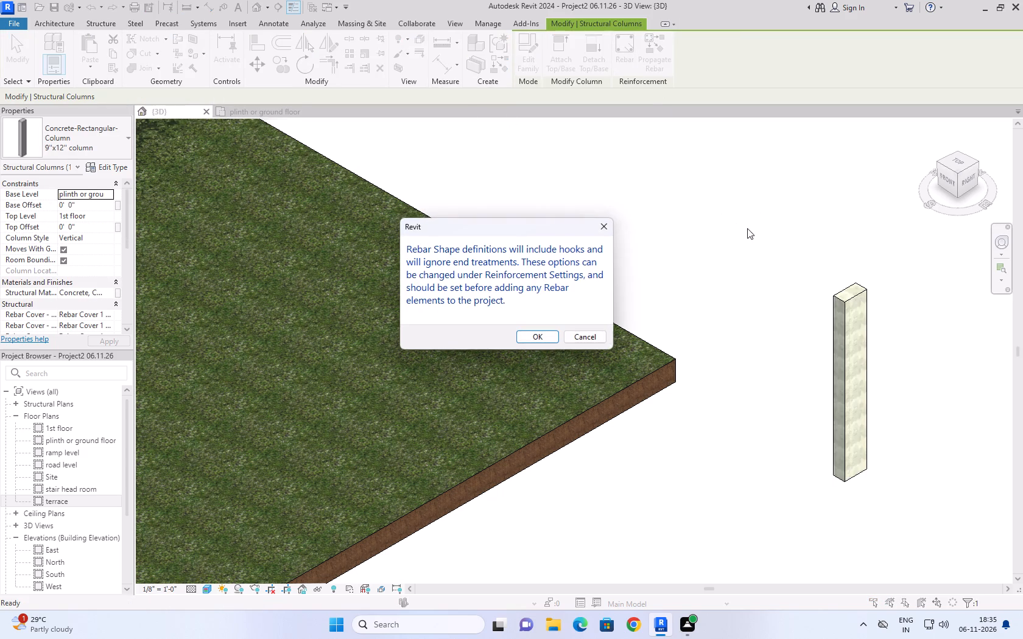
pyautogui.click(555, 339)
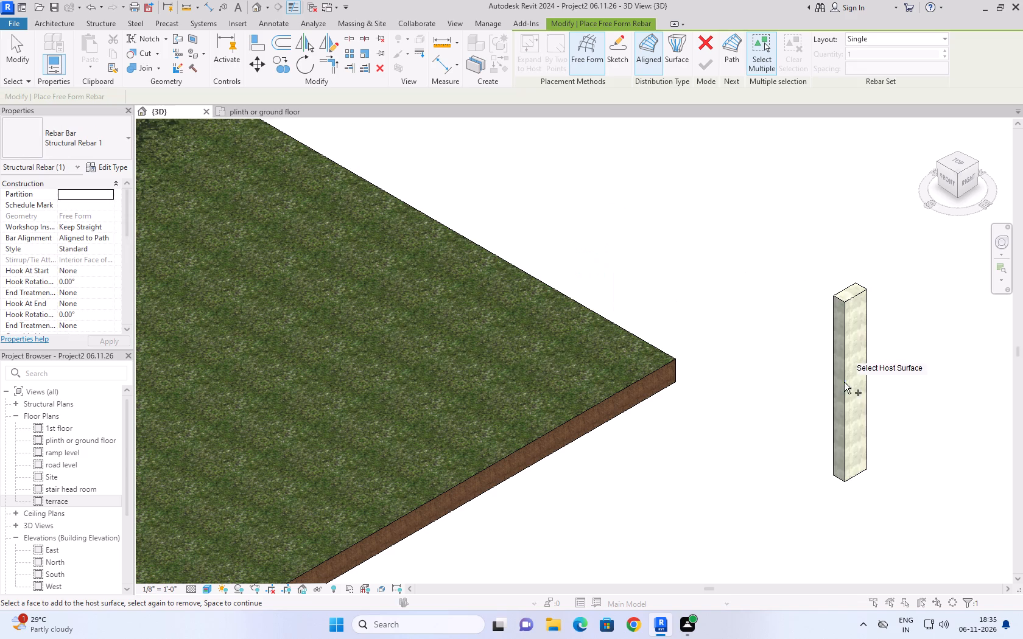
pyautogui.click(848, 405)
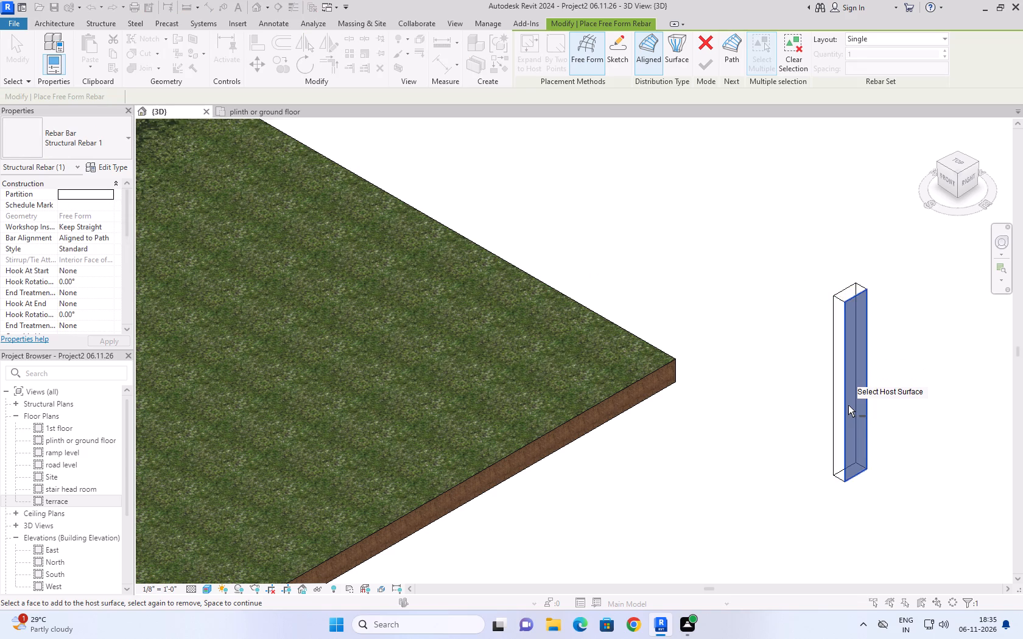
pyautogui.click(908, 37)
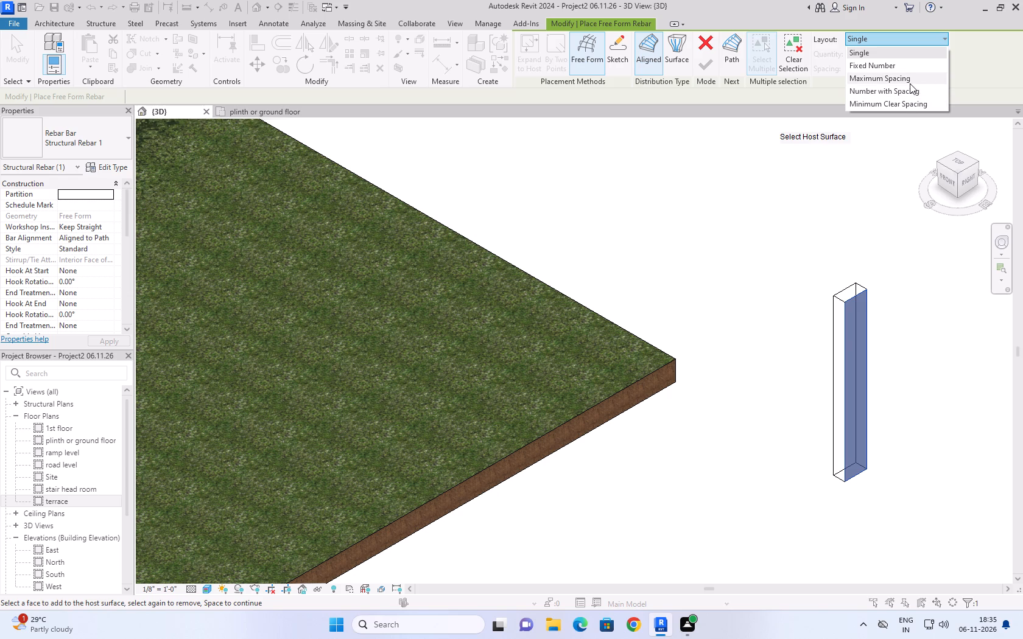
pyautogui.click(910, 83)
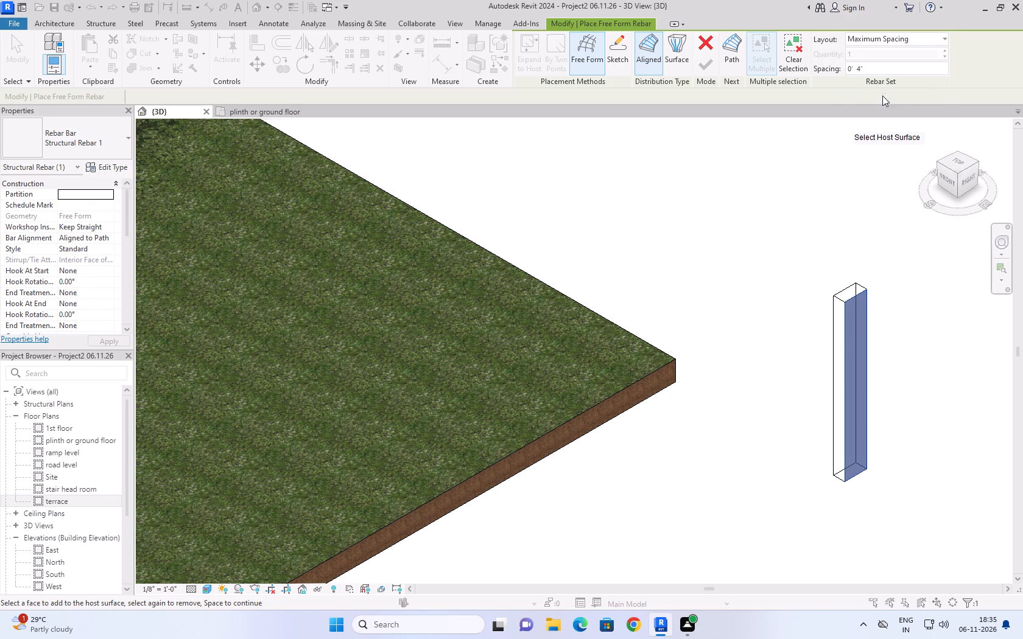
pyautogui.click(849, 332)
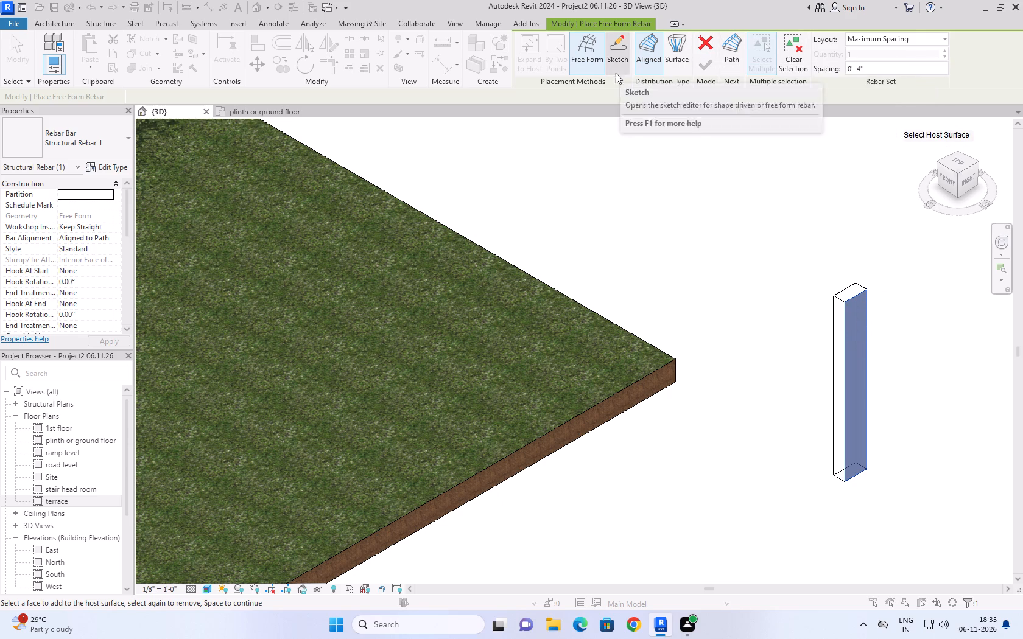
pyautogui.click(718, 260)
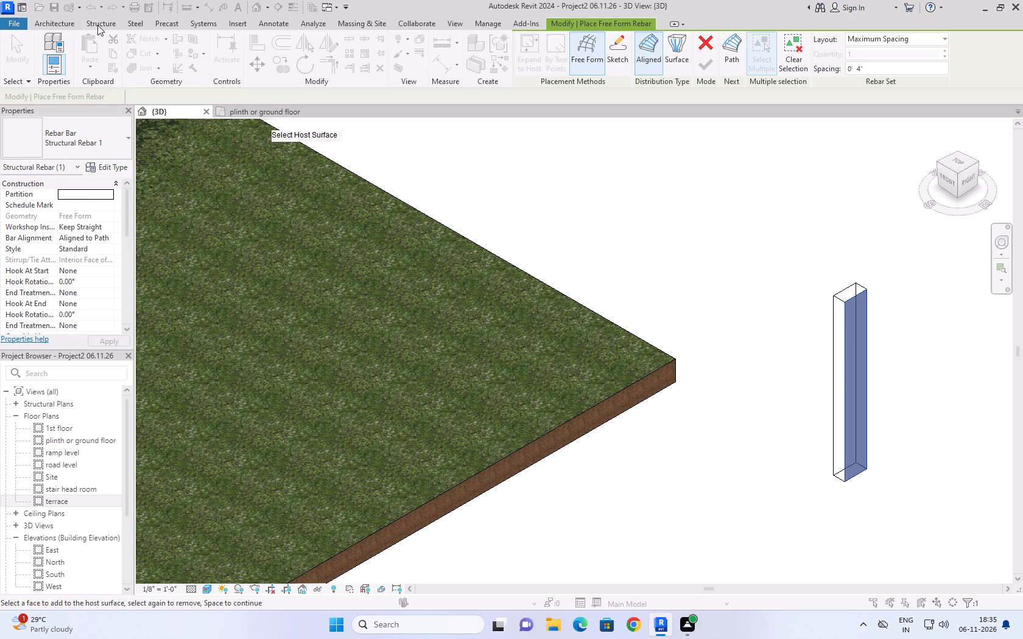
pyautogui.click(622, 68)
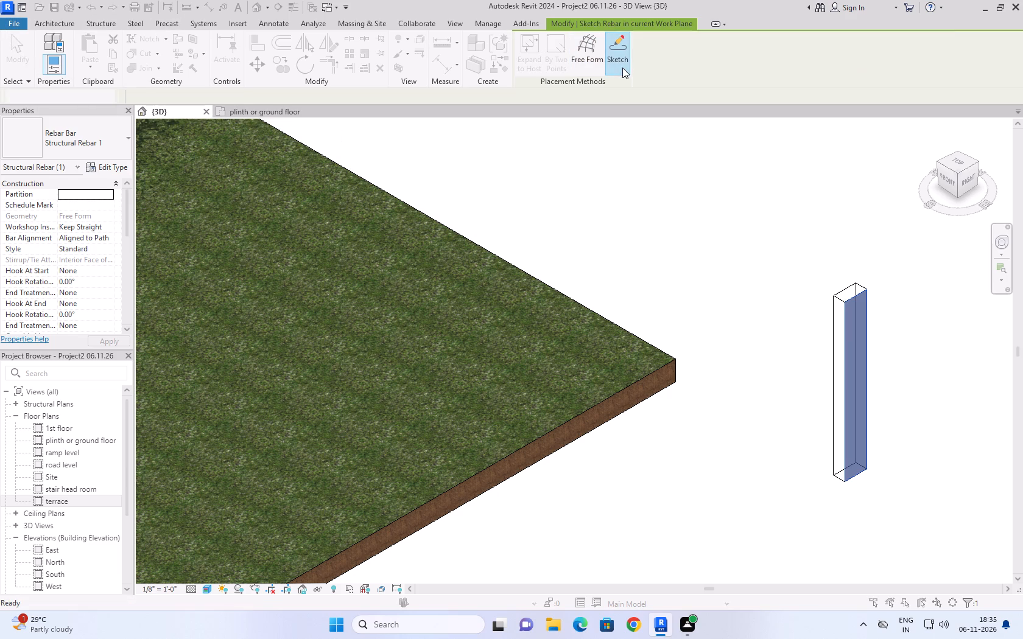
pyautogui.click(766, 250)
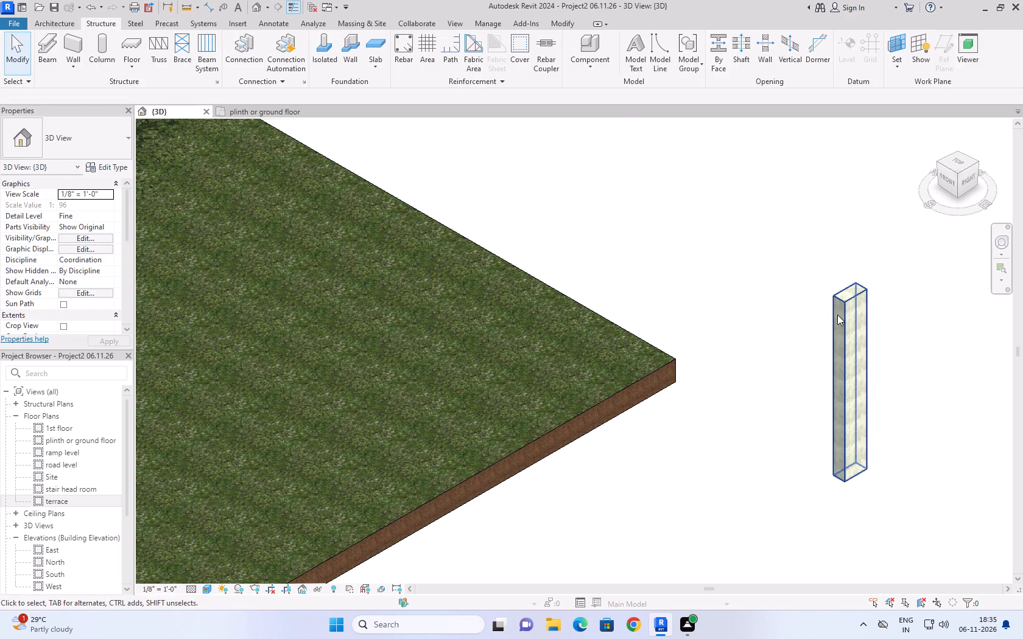
# Select the vertical 9"x12" concrete column in the 3D view.
pyautogui.click(845, 299)
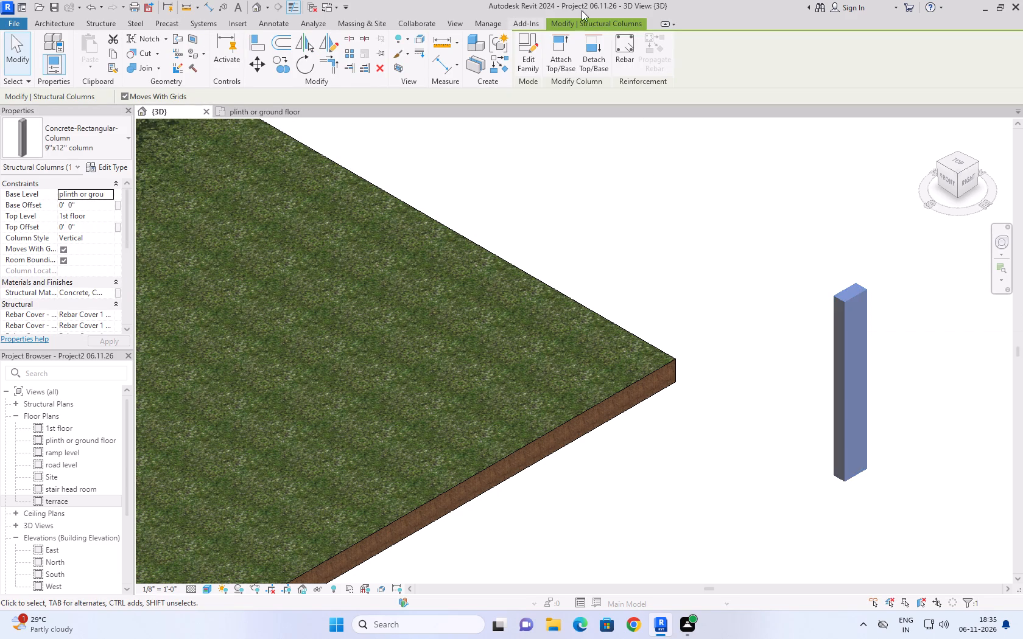
pyautogui.click(686, 217)
pyautogui.moveTo(779, 211); pyautogui.dragTo(905, 510)
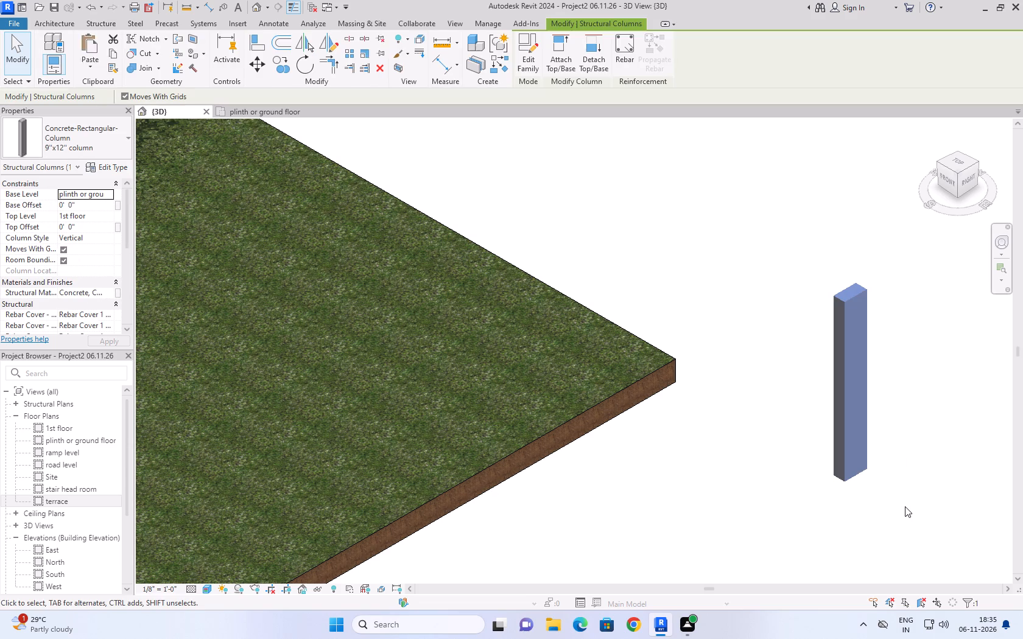
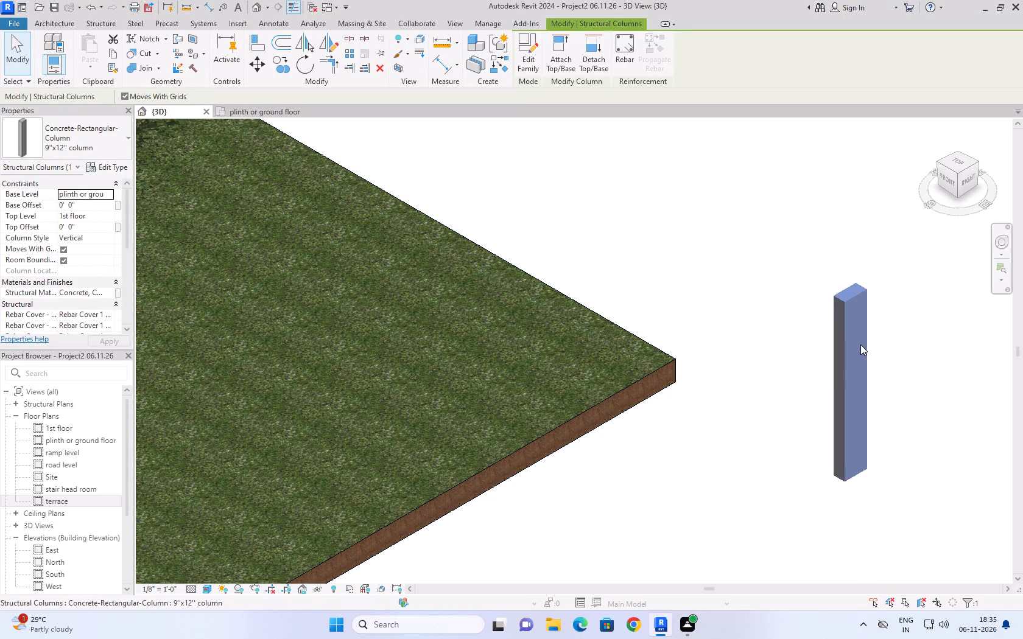
# Delete the vertical 9"x12" concrete column beside the plot.
pyautogui.moveTo(794, 239); pyautogui.dragTo(891, 519)
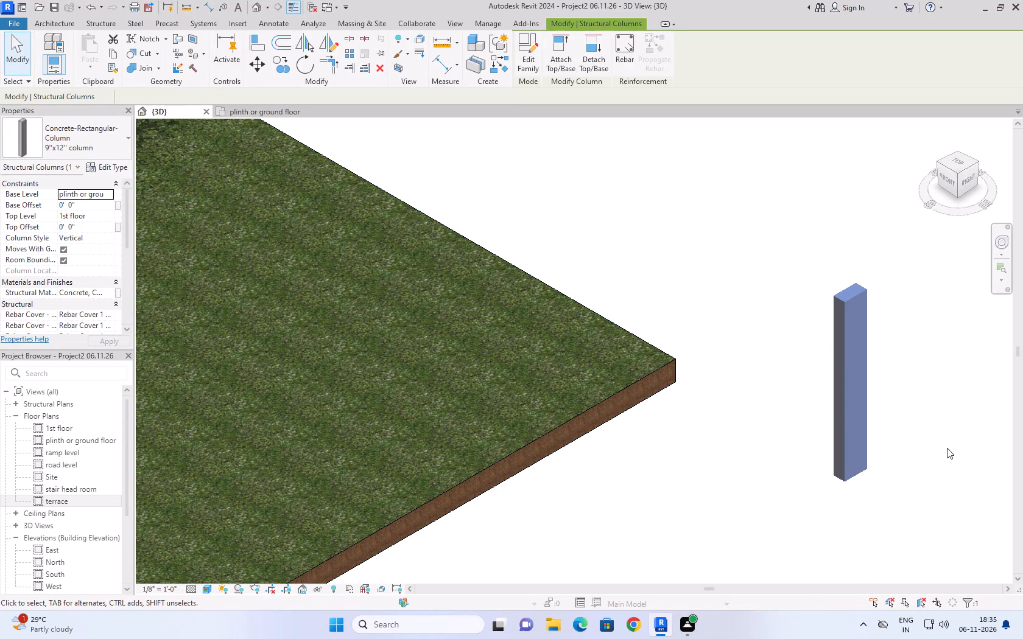
pyautogui.press('Delete')
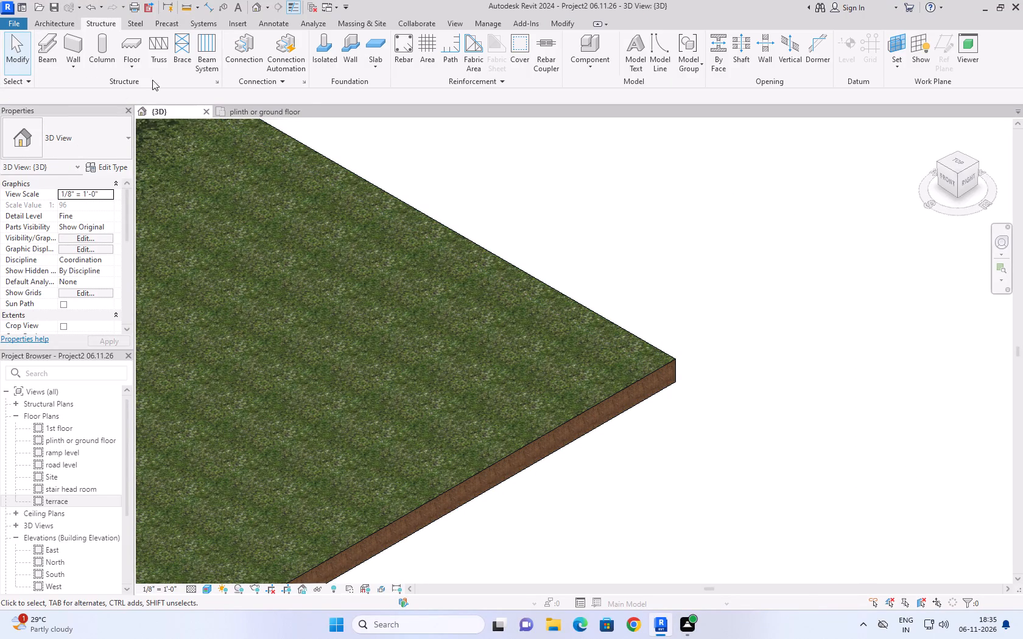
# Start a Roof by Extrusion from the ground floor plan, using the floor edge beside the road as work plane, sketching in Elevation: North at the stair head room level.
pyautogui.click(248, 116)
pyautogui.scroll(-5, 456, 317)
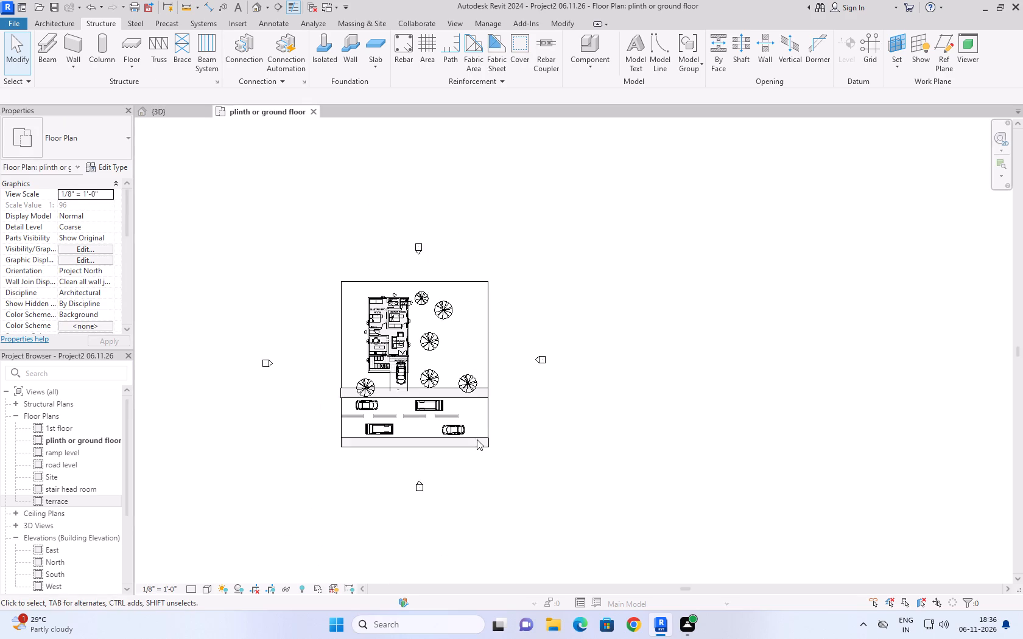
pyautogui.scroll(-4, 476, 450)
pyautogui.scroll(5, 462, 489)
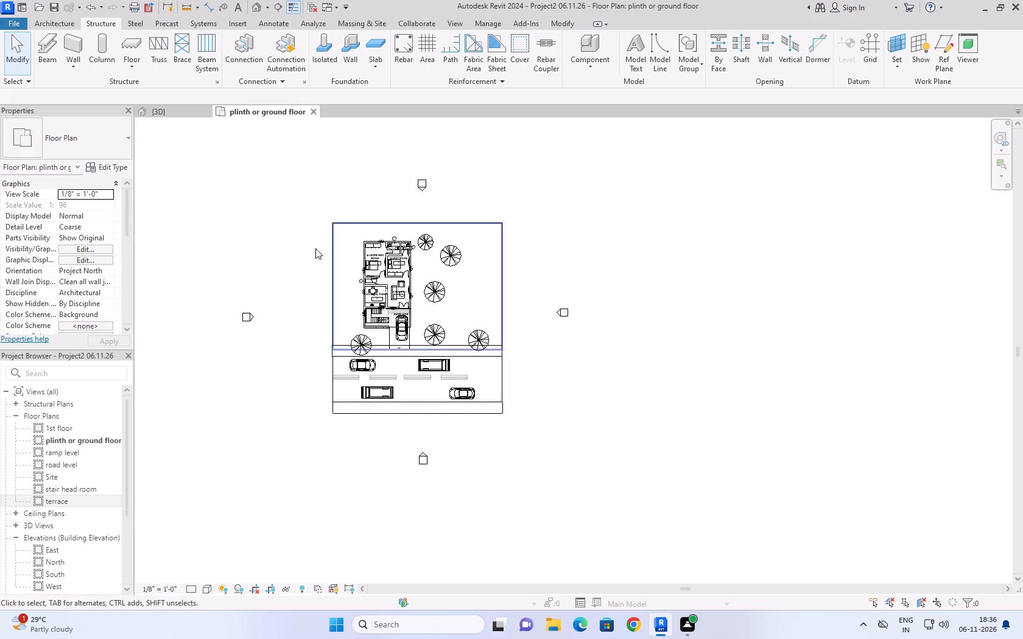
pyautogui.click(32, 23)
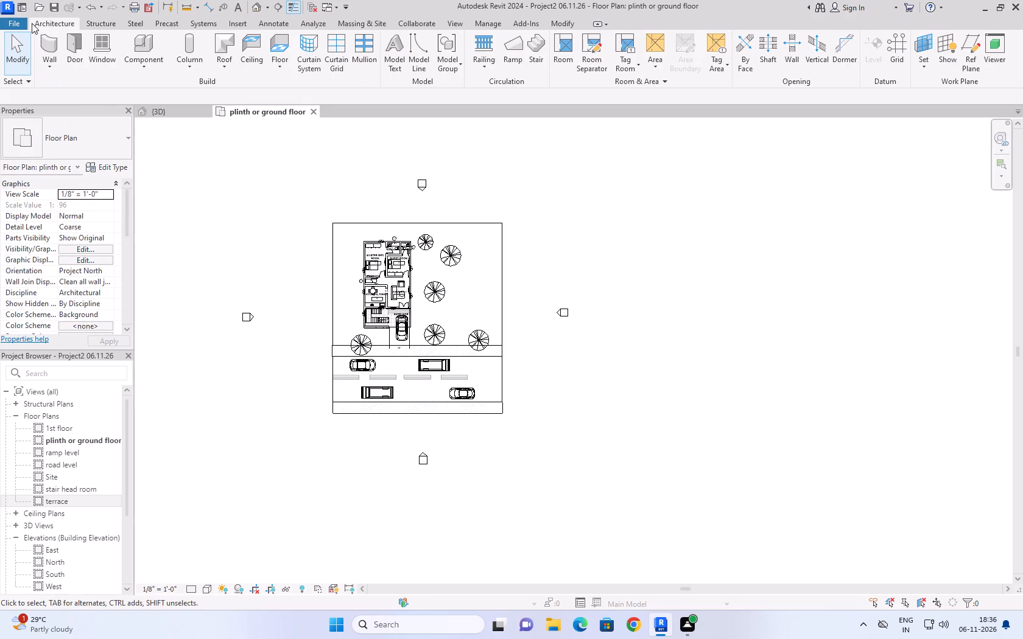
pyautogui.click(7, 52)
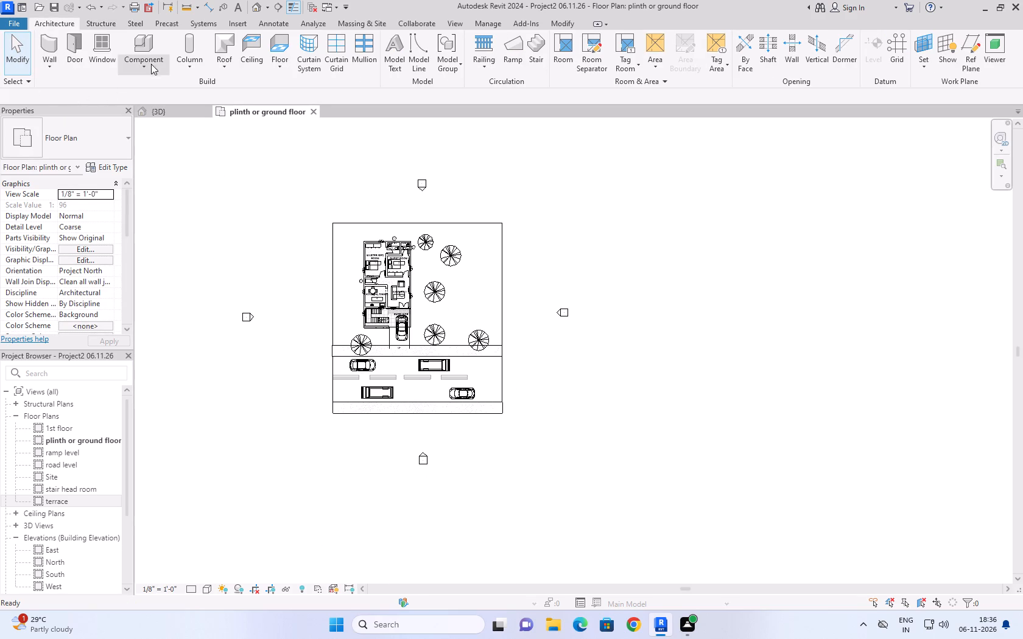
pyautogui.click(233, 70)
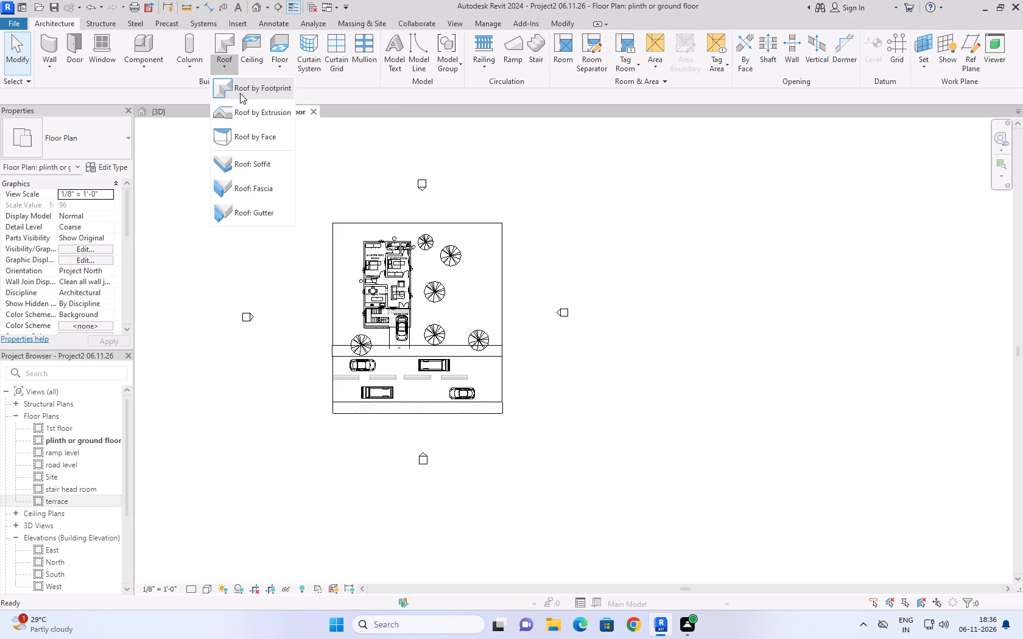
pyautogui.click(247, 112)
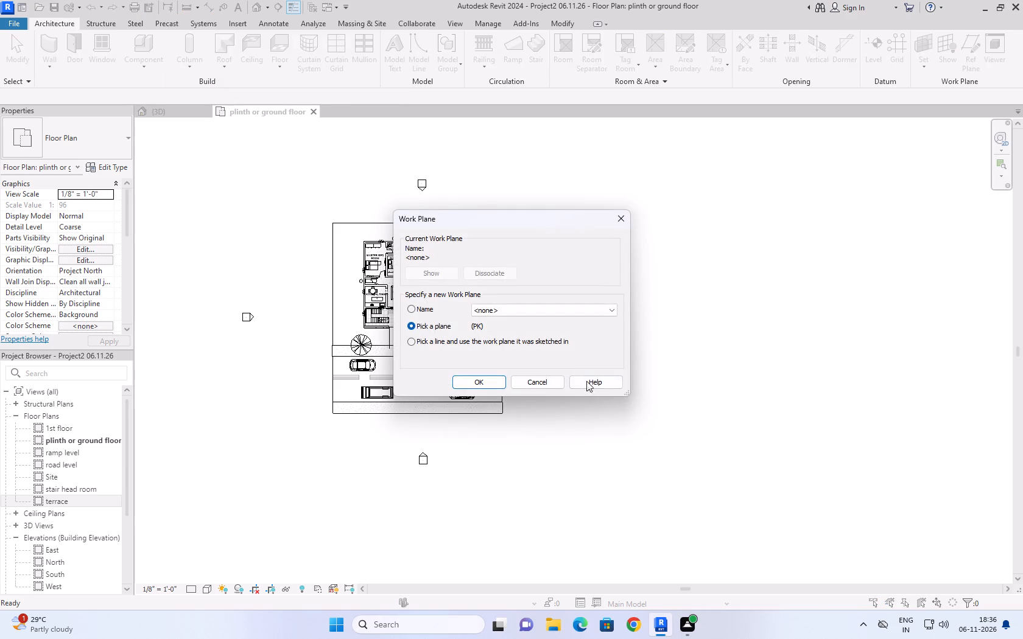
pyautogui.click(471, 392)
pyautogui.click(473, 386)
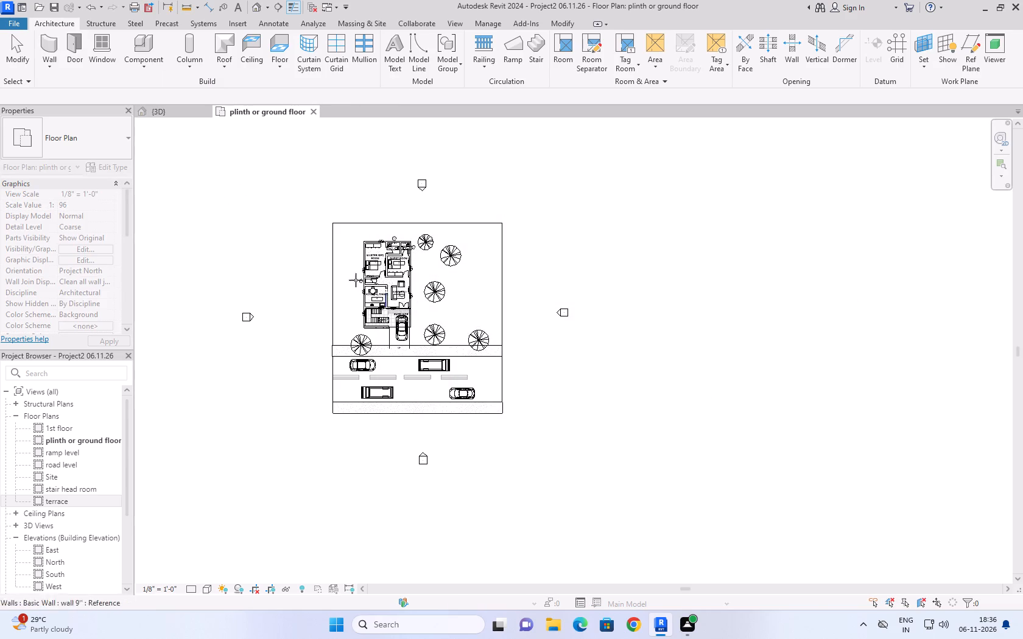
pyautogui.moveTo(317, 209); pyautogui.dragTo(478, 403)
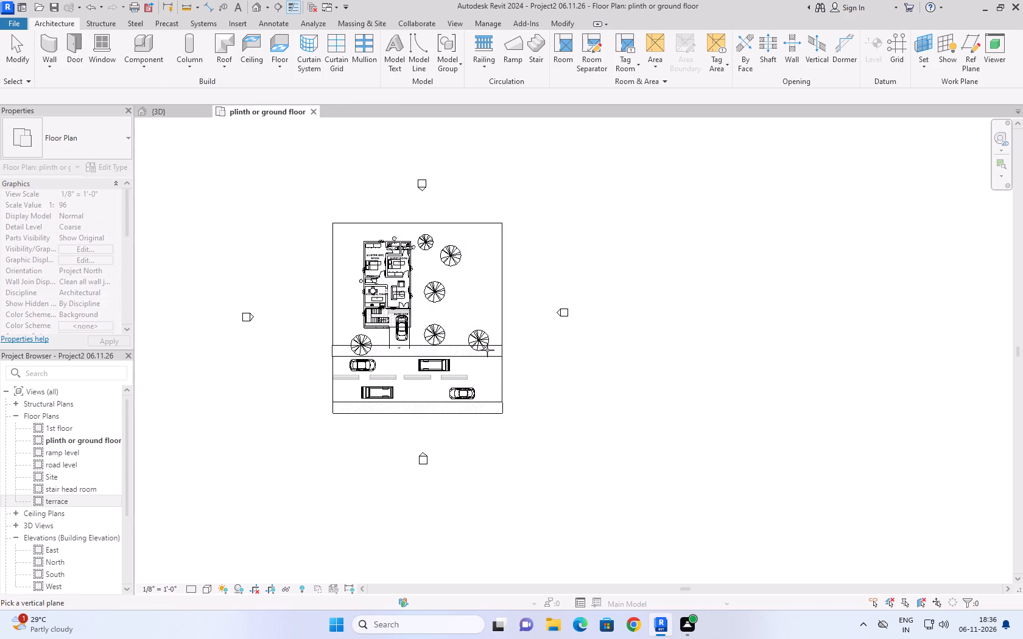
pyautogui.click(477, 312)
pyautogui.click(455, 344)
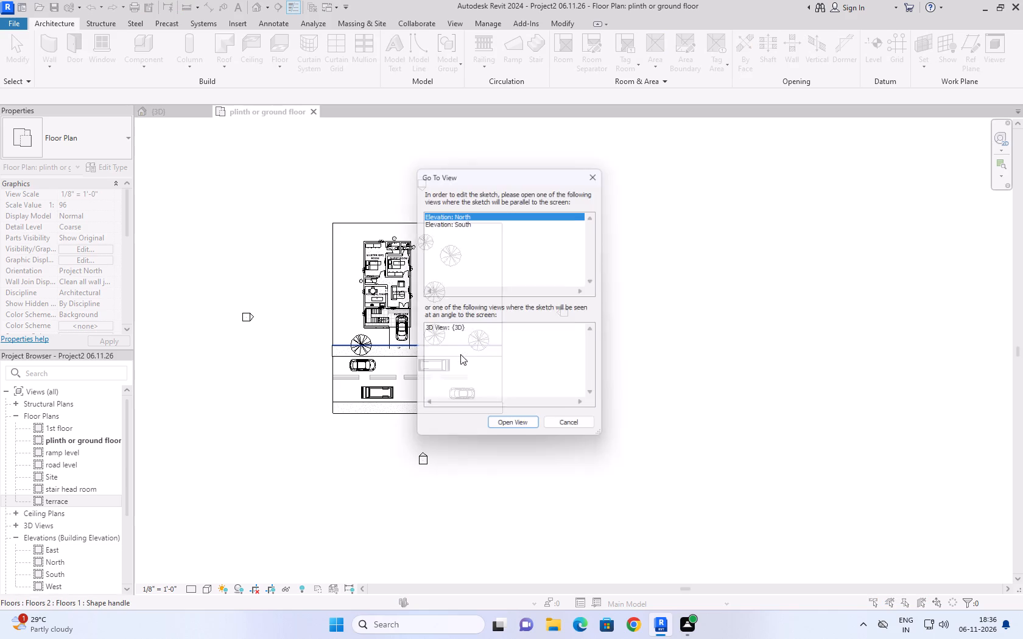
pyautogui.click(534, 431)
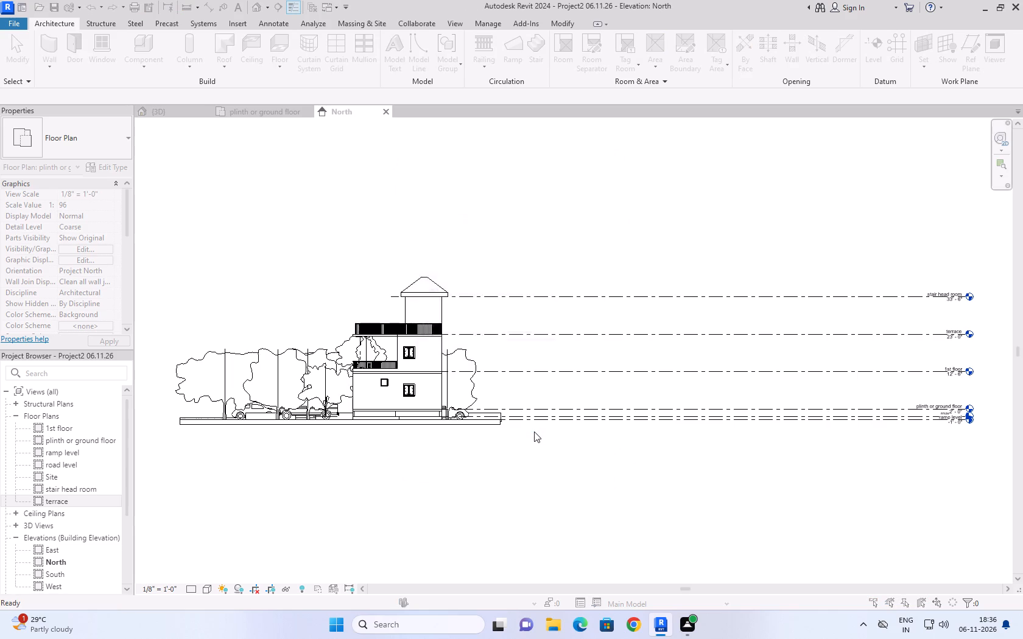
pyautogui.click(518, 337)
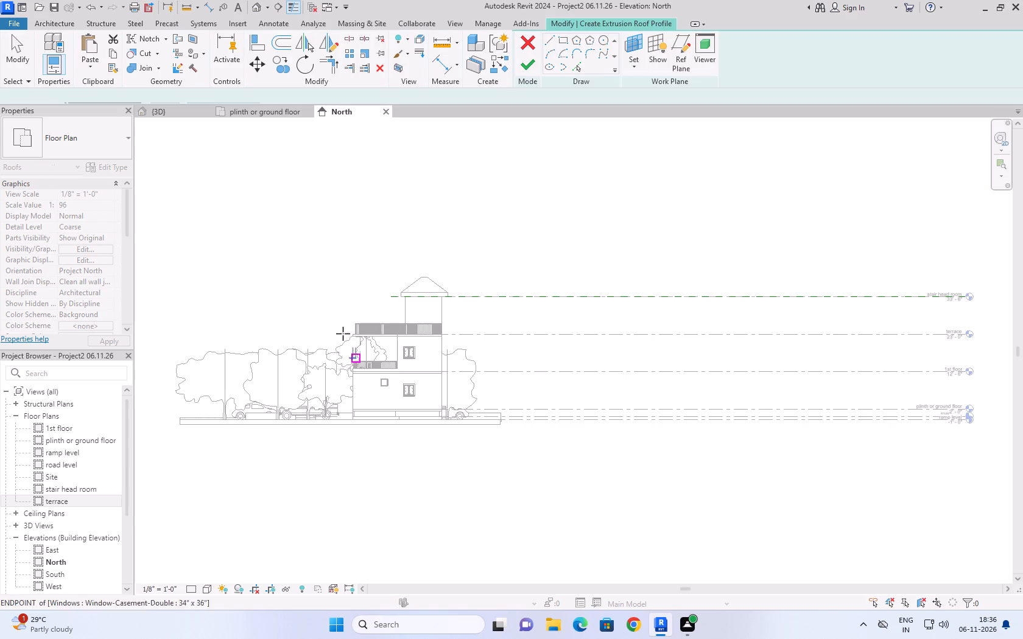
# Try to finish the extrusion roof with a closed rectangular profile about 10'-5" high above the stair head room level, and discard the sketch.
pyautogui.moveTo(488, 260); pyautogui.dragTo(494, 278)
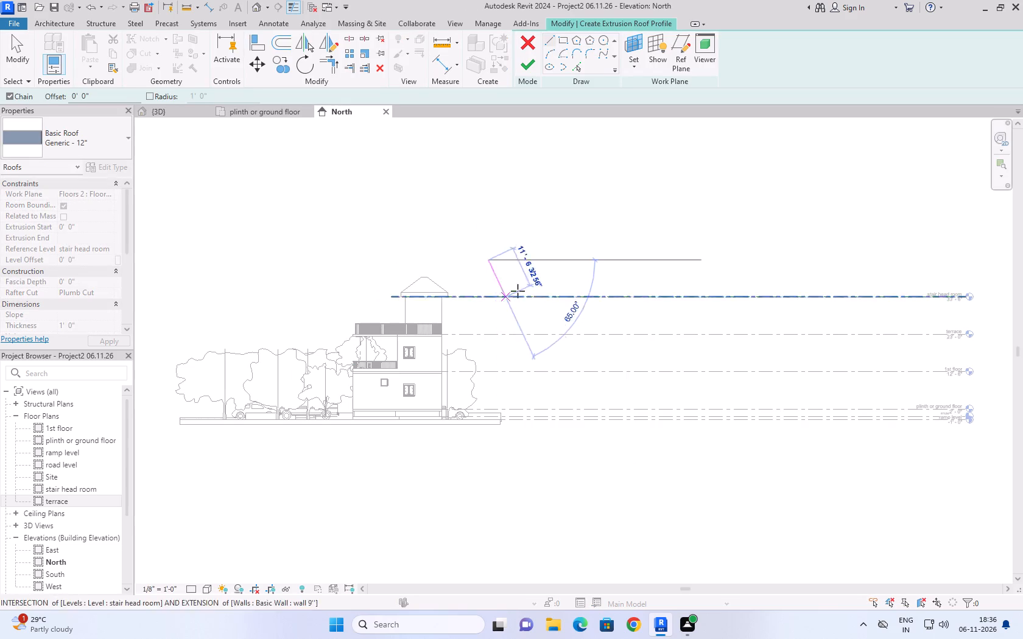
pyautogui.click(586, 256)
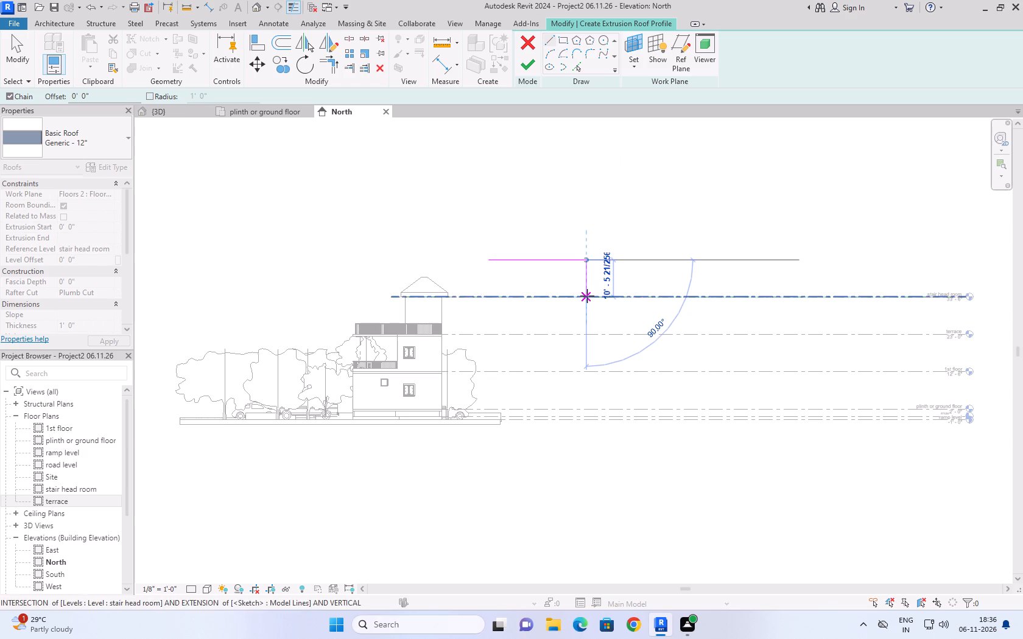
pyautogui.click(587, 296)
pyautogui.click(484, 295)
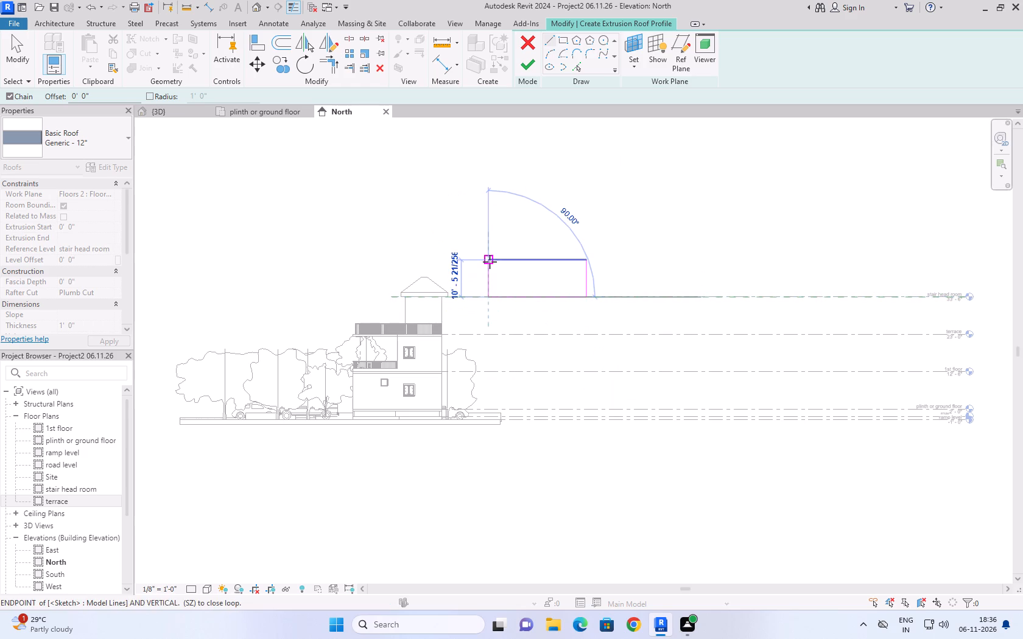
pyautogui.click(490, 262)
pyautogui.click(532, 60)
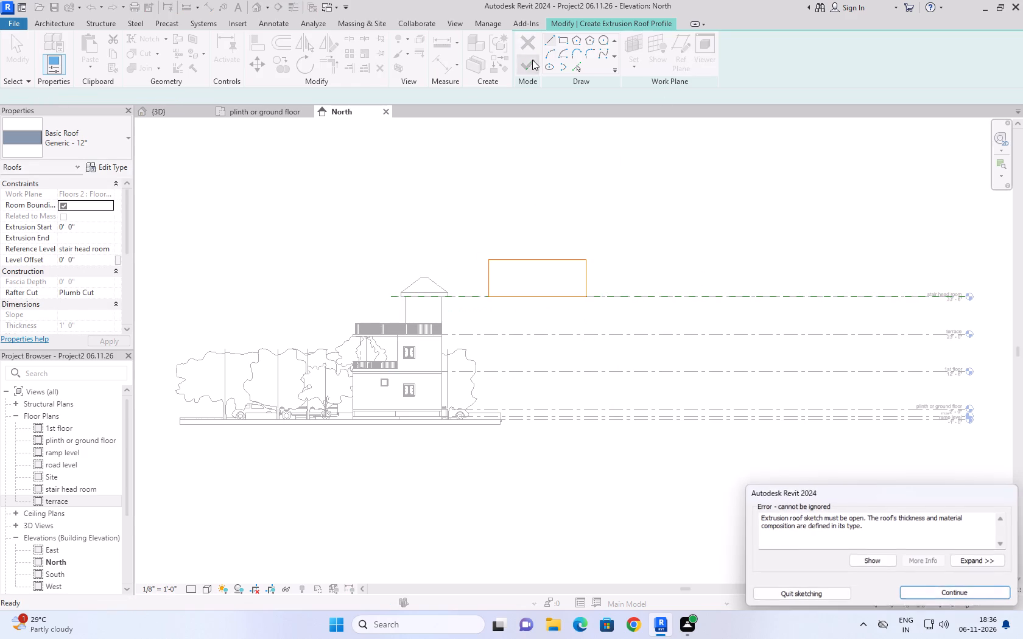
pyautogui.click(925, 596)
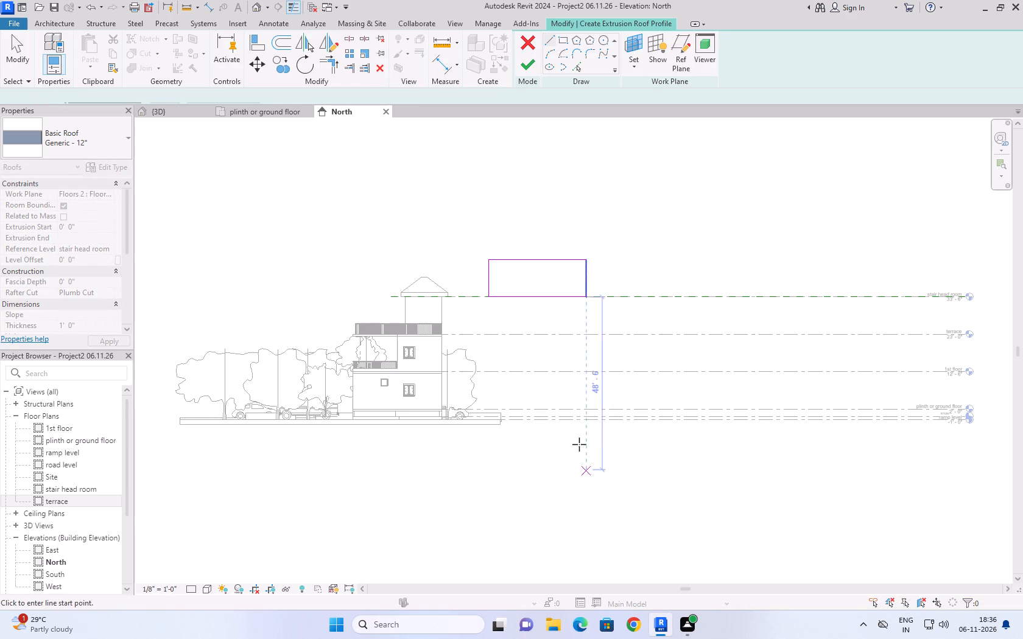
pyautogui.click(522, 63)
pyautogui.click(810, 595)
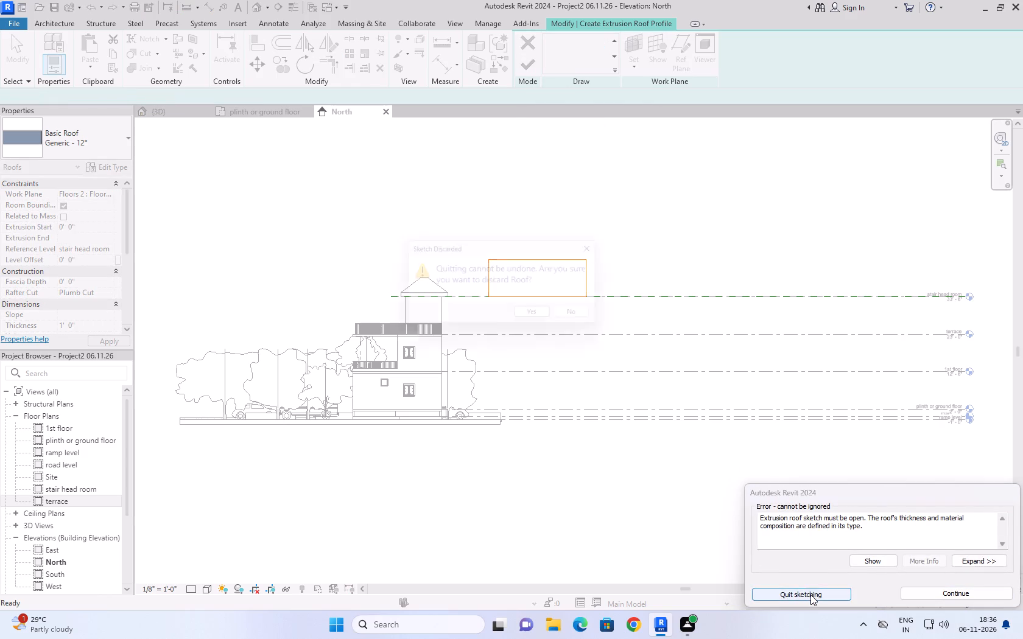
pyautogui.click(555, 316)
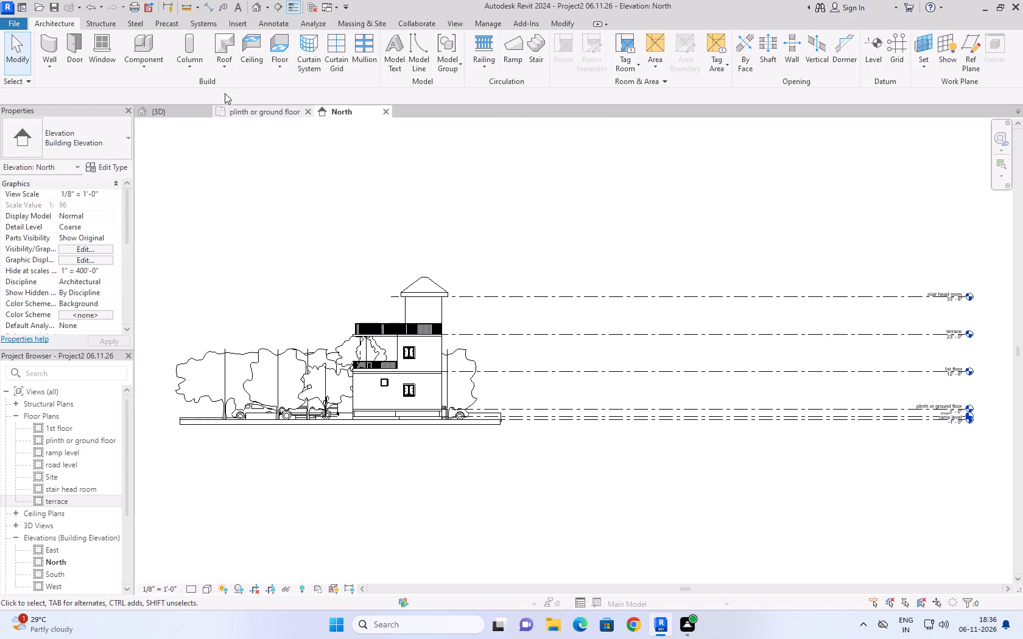
# Start a Roof by Extrusion in the North elevation on the existing roof's eave face, with reference level stair head room and offset 5'.
pyautogui.click(271, 72)
pyautogui.click(271, 72)
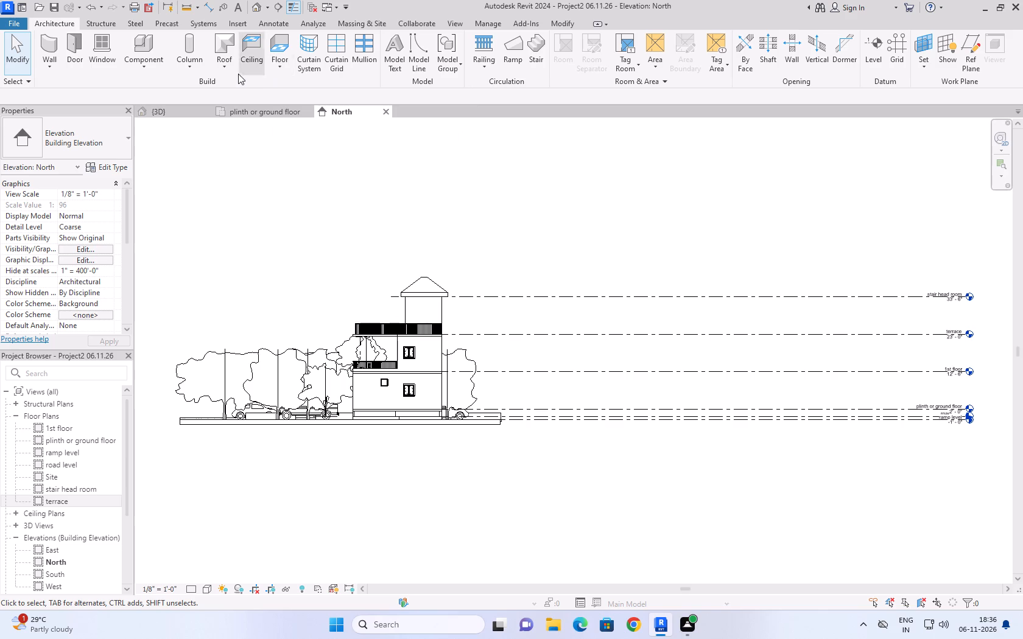
pyautogui.click(231, 74)
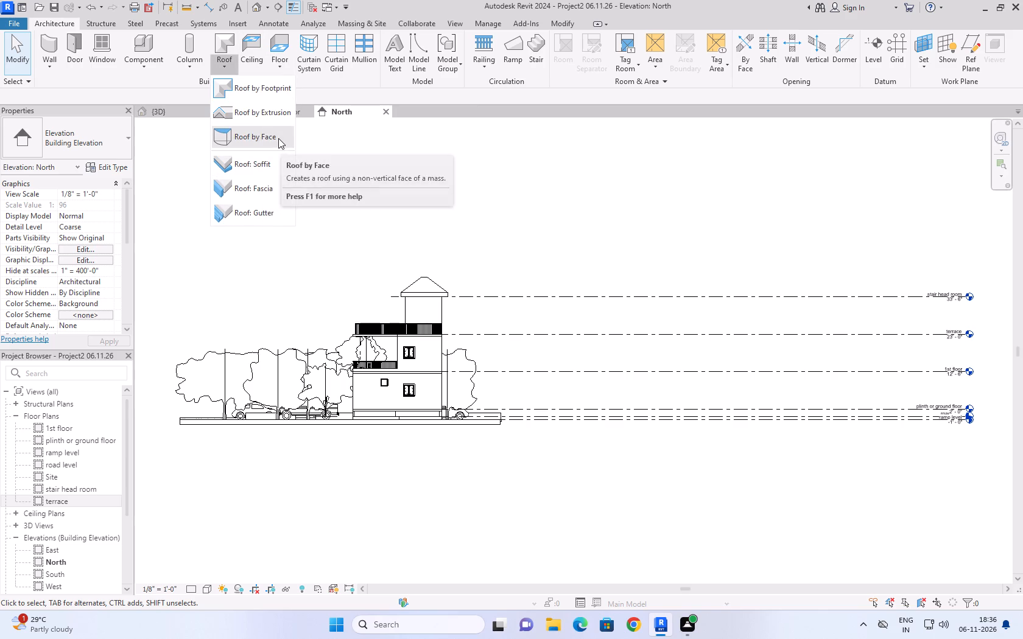
pyautogui.click(269, 115)
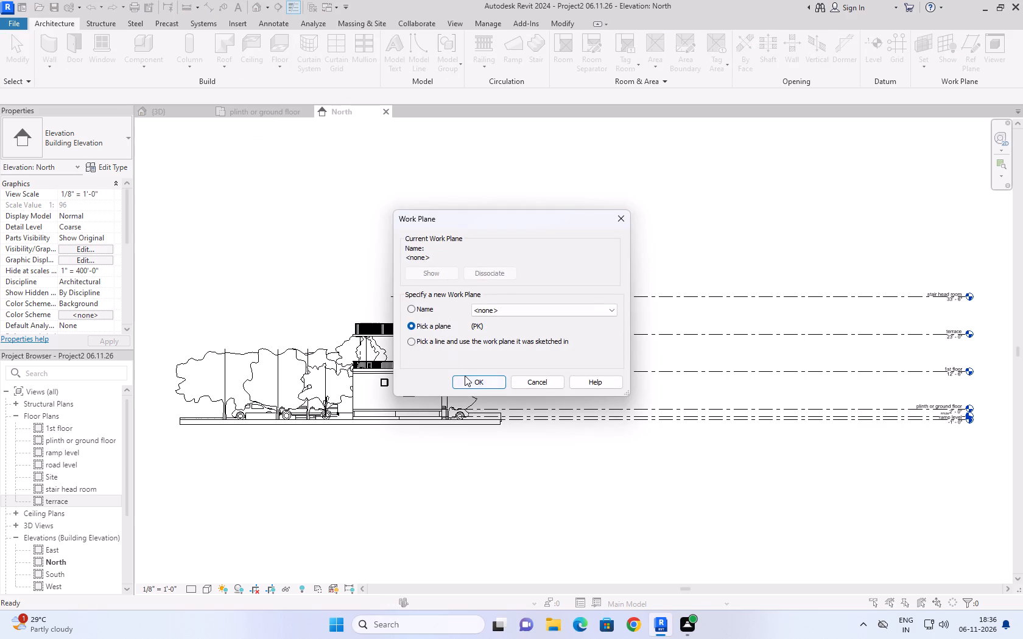
pyautogui.click(465, 375)
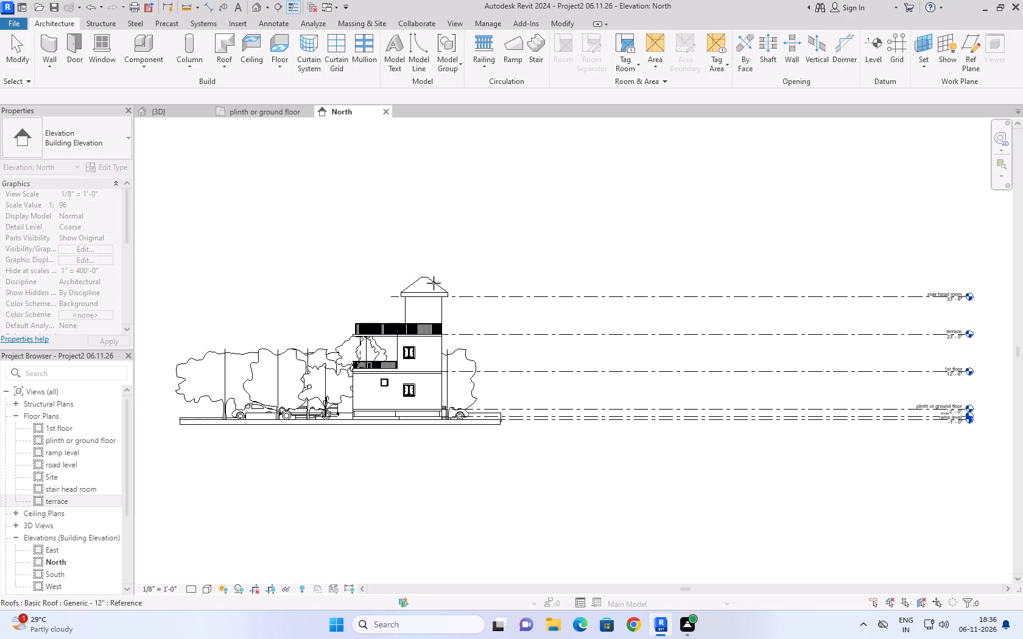
pyautogui.click(426, 292)
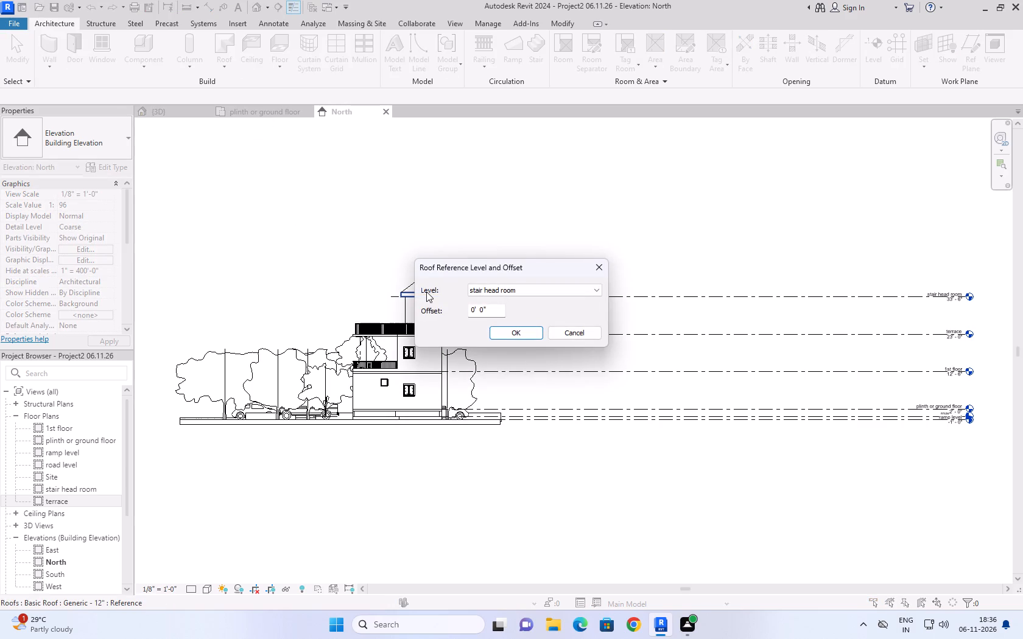
pyautogui.moveTo(496, 310); pyautogui.dragTo(473, 304)
pyautogui.moveTo(473, 304); pyautogui.dragTo(462, 303)
pyautogui.press('5')
pyautogui.press("'")
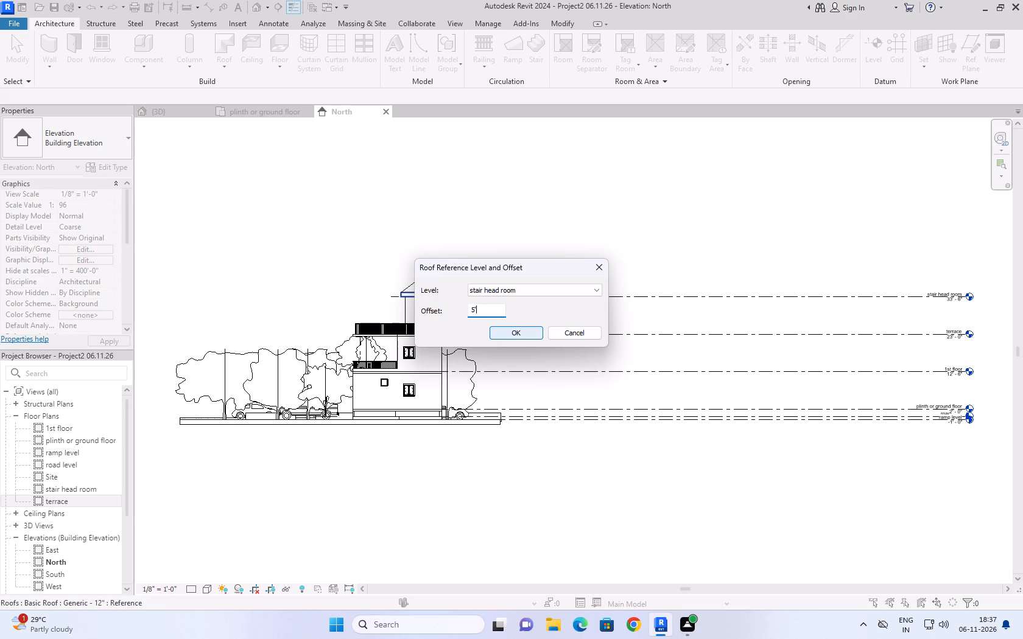
pyautogui.click(530, 333)
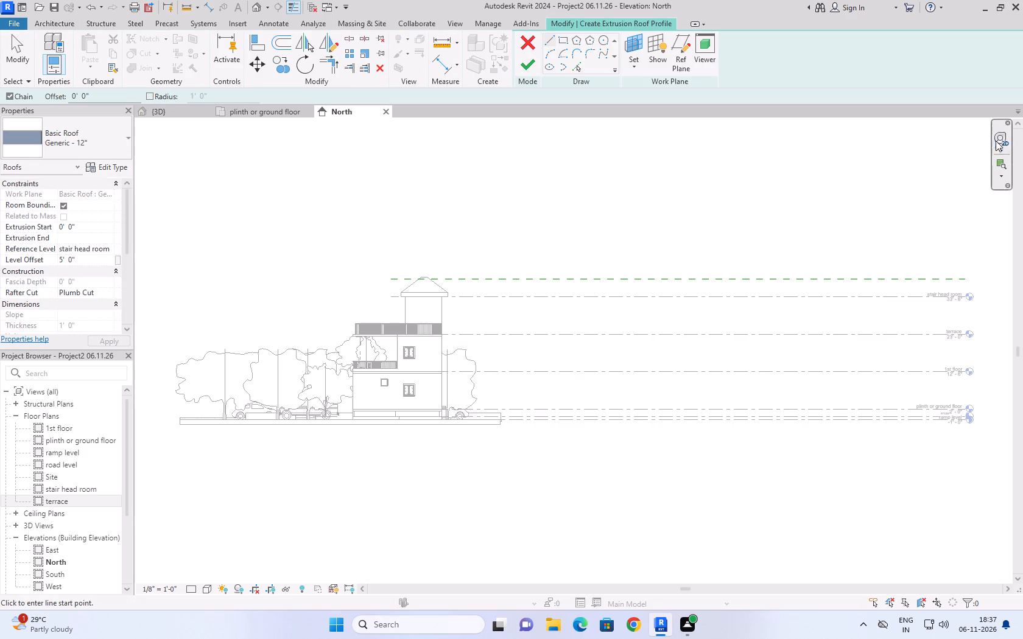
# Sketch a horizontal roof profile line about 21'-6" long from the existing roof's eave corner and finish the Generic - 12" extrusion roof.
pyautogui.click(403, 291)
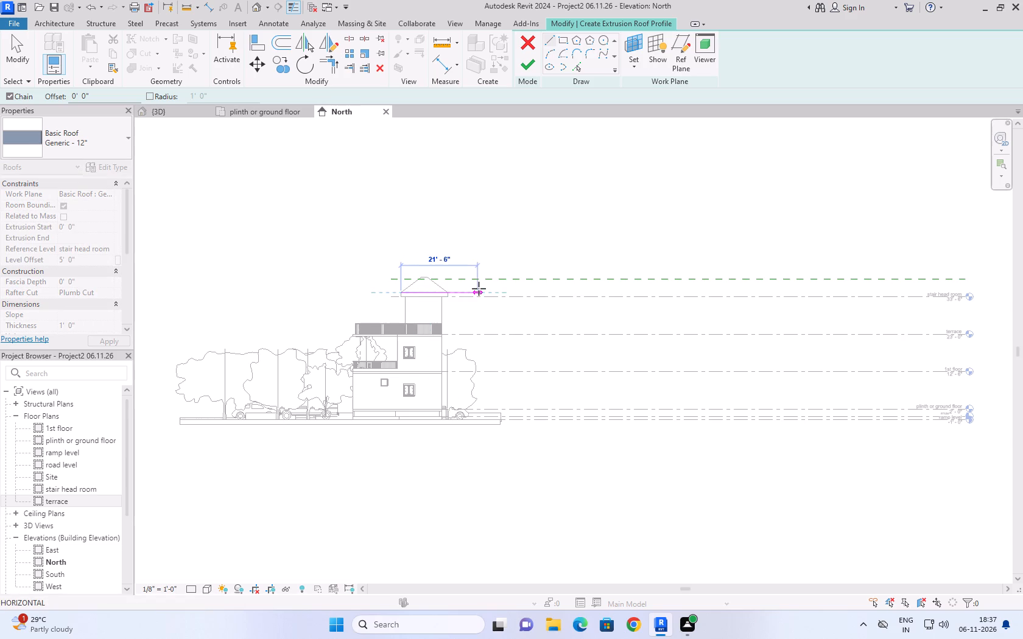
pyautogui.click(479, 288)
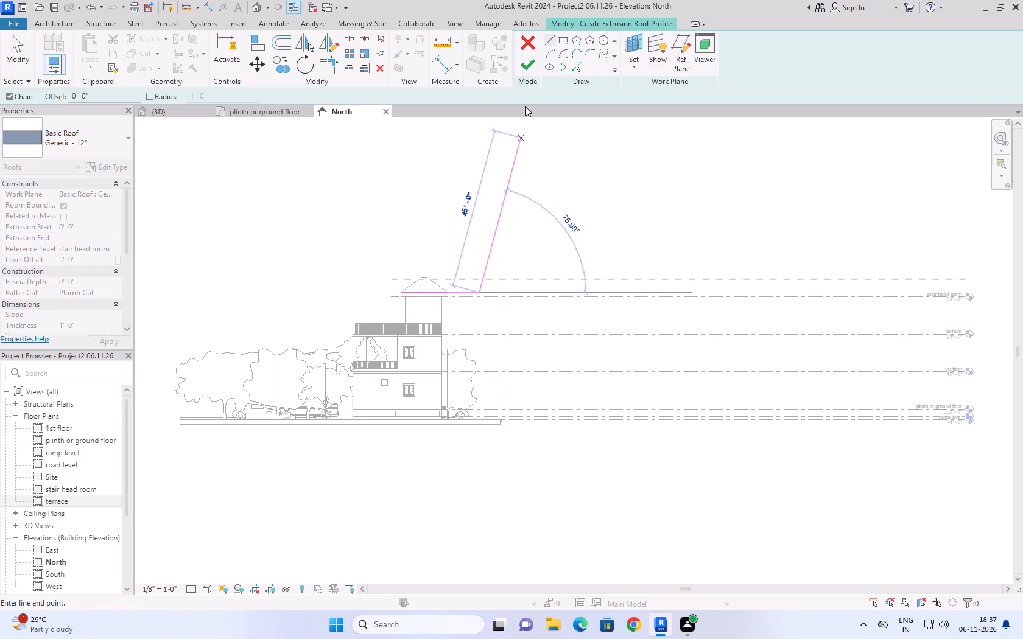
pyautogui.click(527, 52)
pyautogui.moveTo(527, 52); pyautogui.dragTo(567, 170)
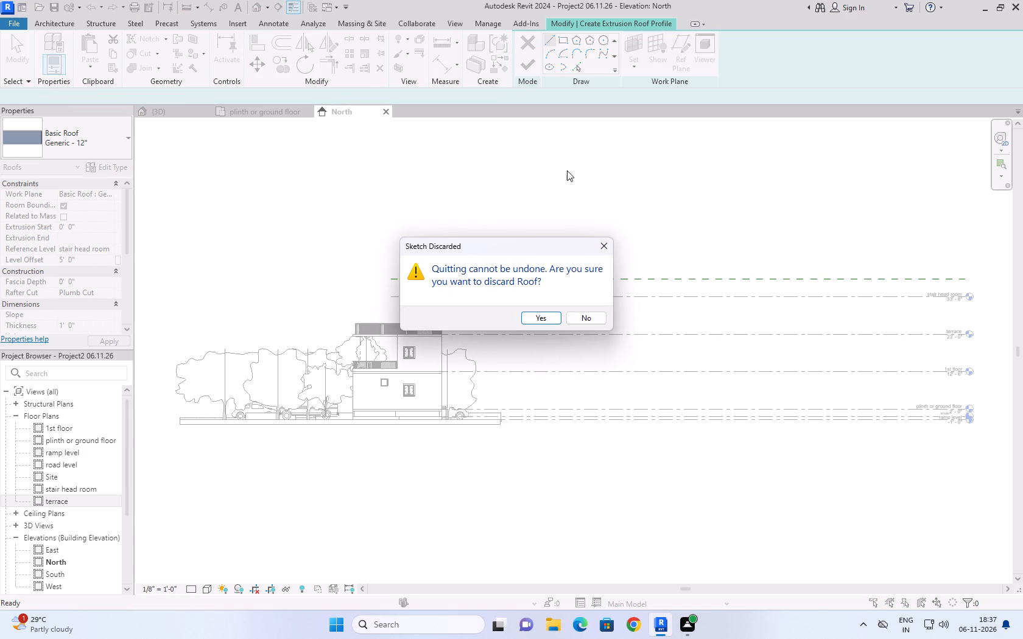
pyautogui.moveTo(567, 170); pyautogui.dragTo(578, 204)
pyautogui.click(594, 245)
pyautogui.click(530, 68)
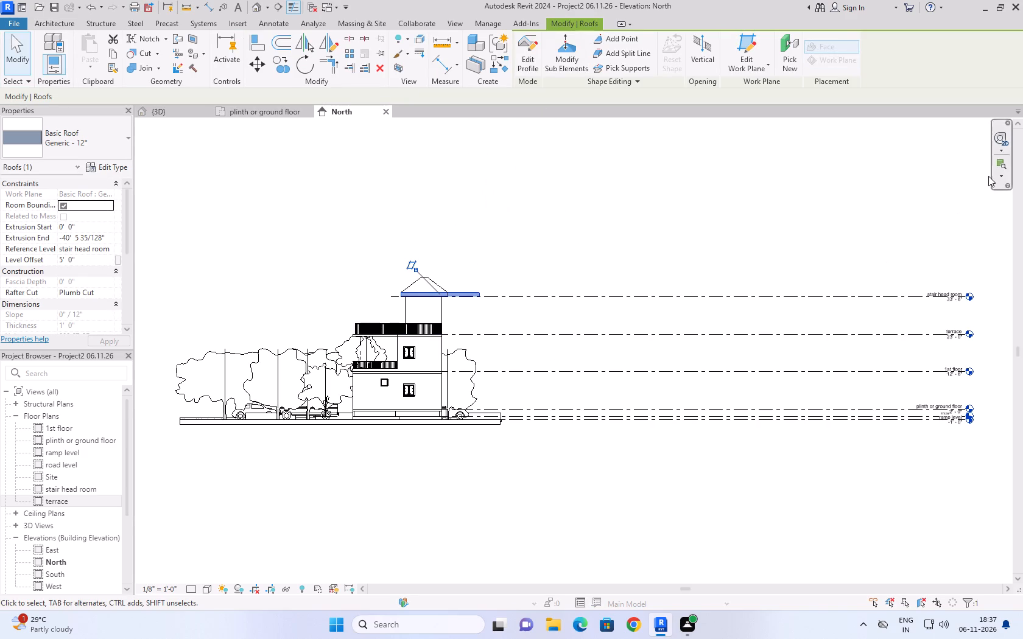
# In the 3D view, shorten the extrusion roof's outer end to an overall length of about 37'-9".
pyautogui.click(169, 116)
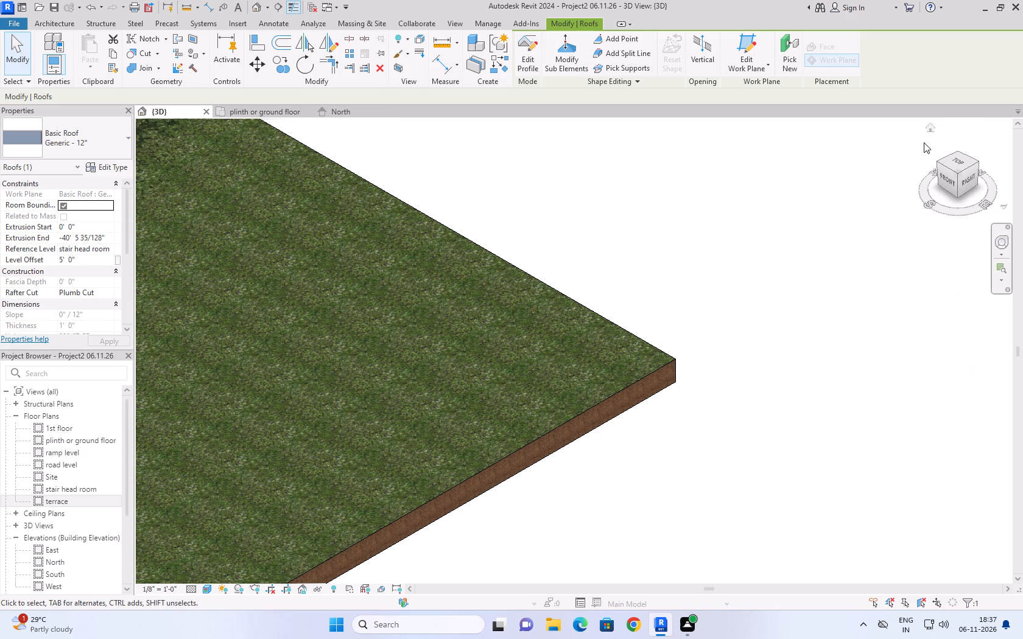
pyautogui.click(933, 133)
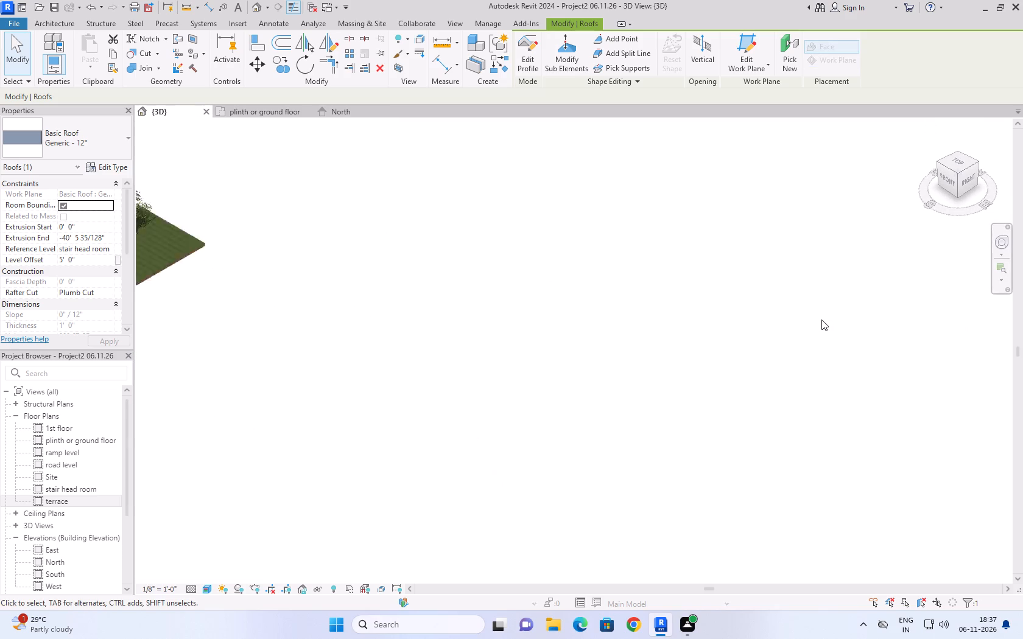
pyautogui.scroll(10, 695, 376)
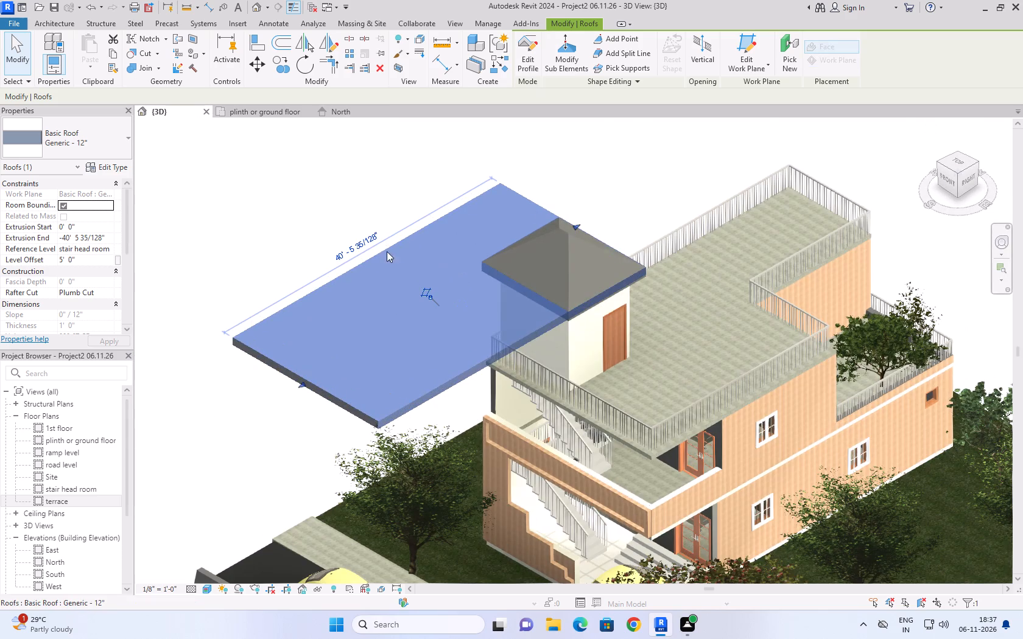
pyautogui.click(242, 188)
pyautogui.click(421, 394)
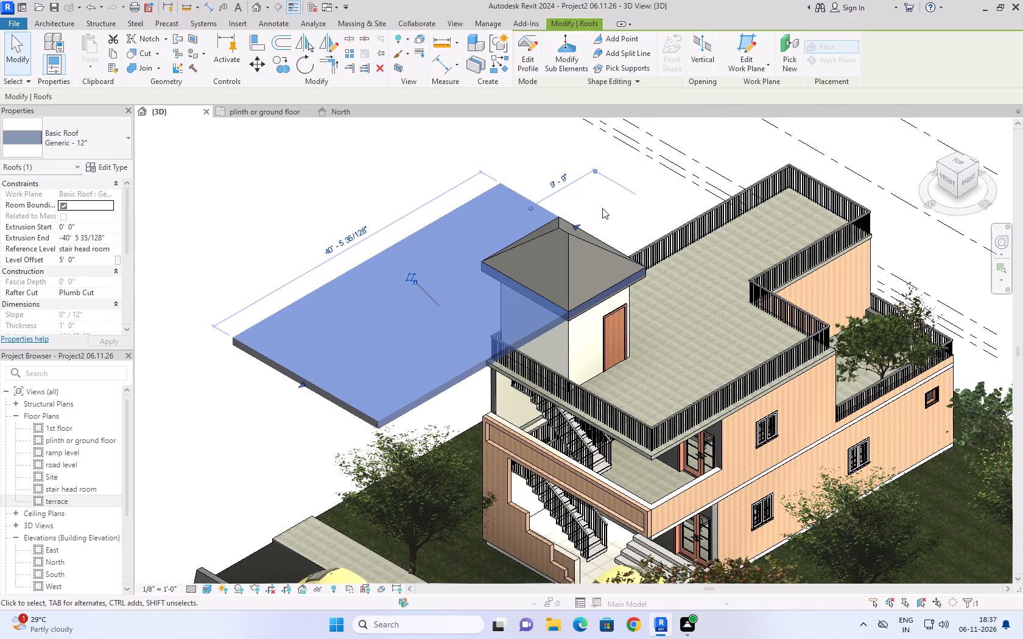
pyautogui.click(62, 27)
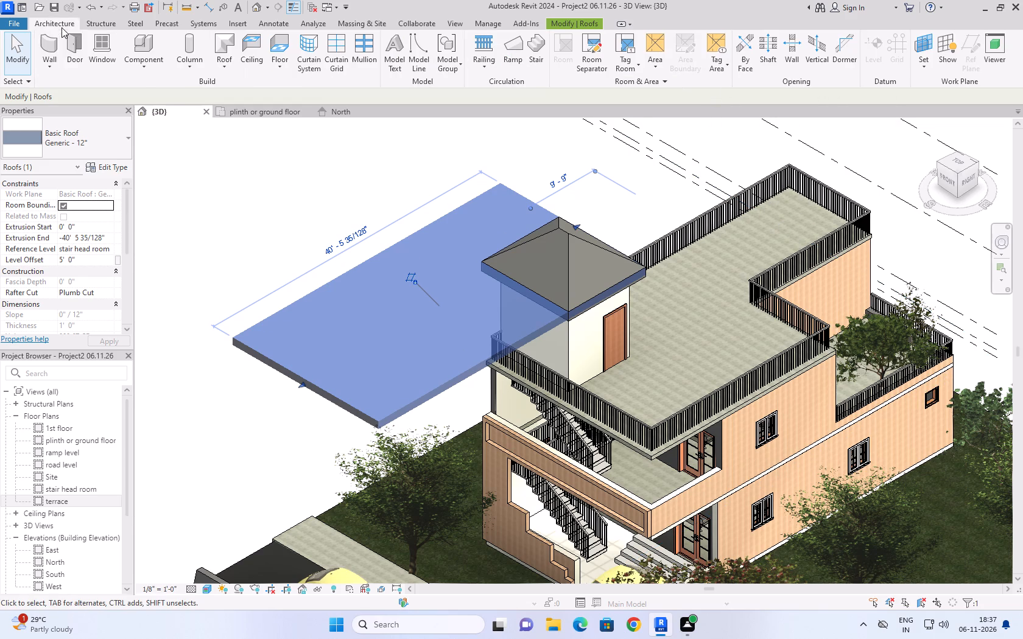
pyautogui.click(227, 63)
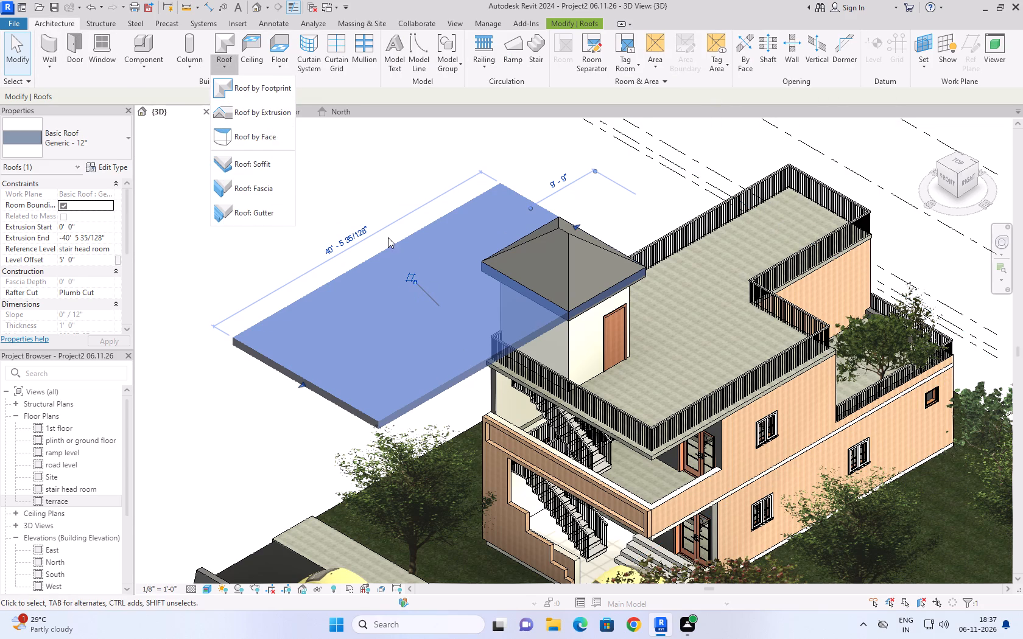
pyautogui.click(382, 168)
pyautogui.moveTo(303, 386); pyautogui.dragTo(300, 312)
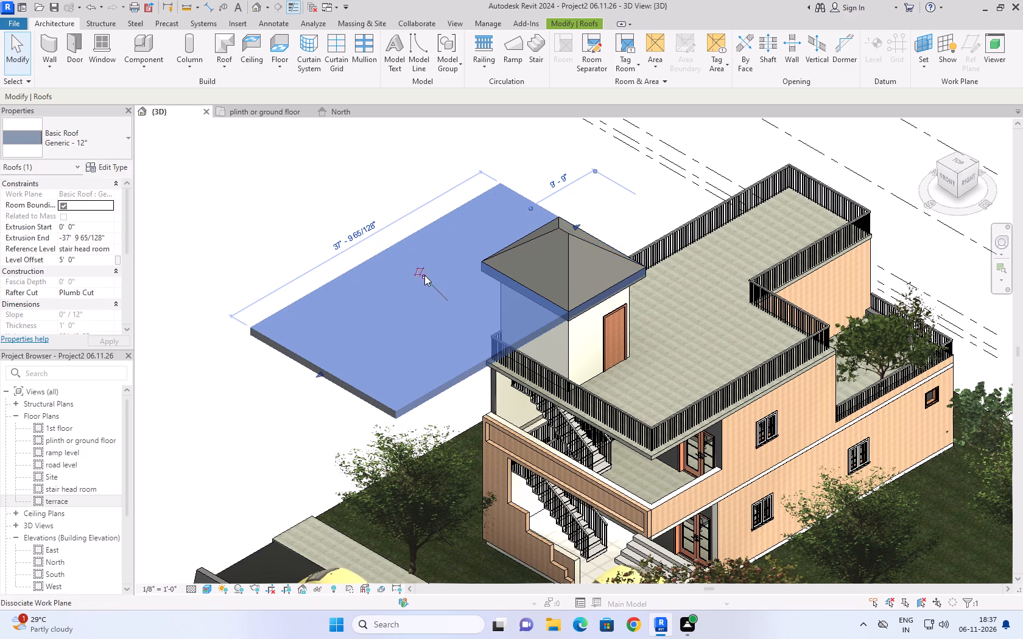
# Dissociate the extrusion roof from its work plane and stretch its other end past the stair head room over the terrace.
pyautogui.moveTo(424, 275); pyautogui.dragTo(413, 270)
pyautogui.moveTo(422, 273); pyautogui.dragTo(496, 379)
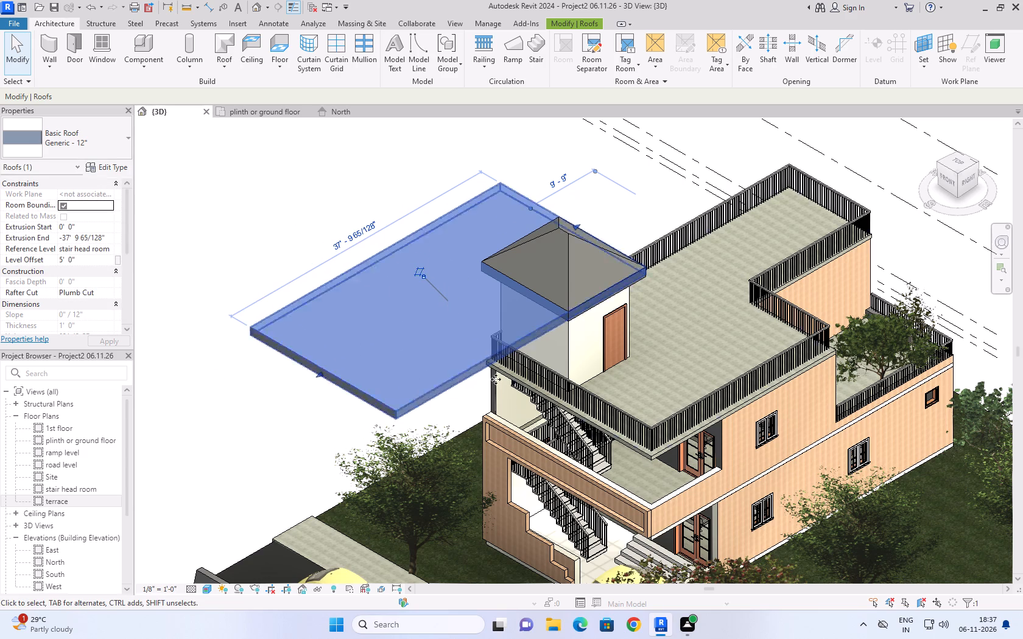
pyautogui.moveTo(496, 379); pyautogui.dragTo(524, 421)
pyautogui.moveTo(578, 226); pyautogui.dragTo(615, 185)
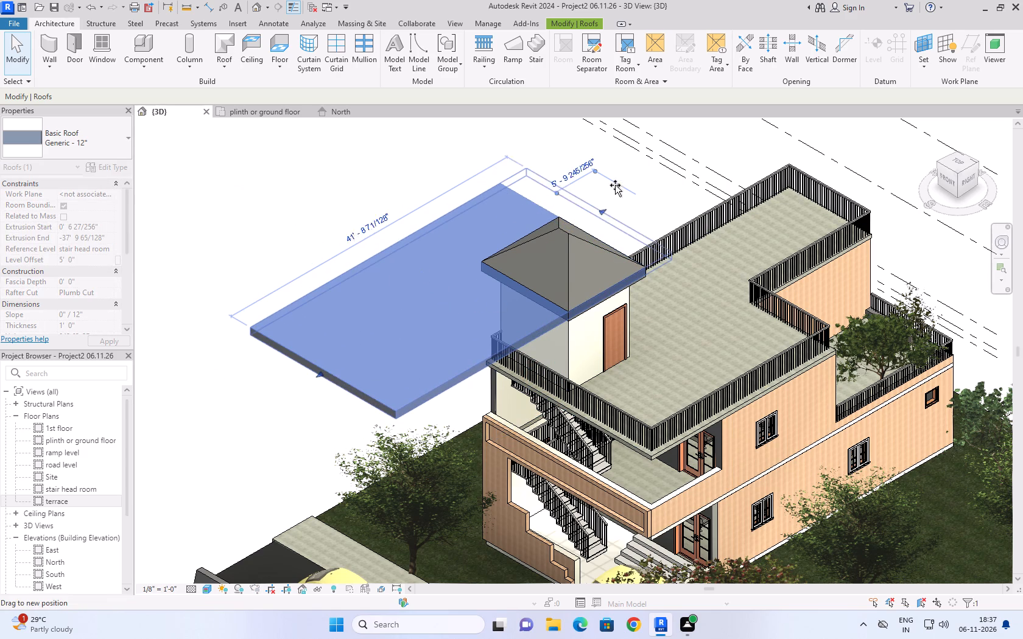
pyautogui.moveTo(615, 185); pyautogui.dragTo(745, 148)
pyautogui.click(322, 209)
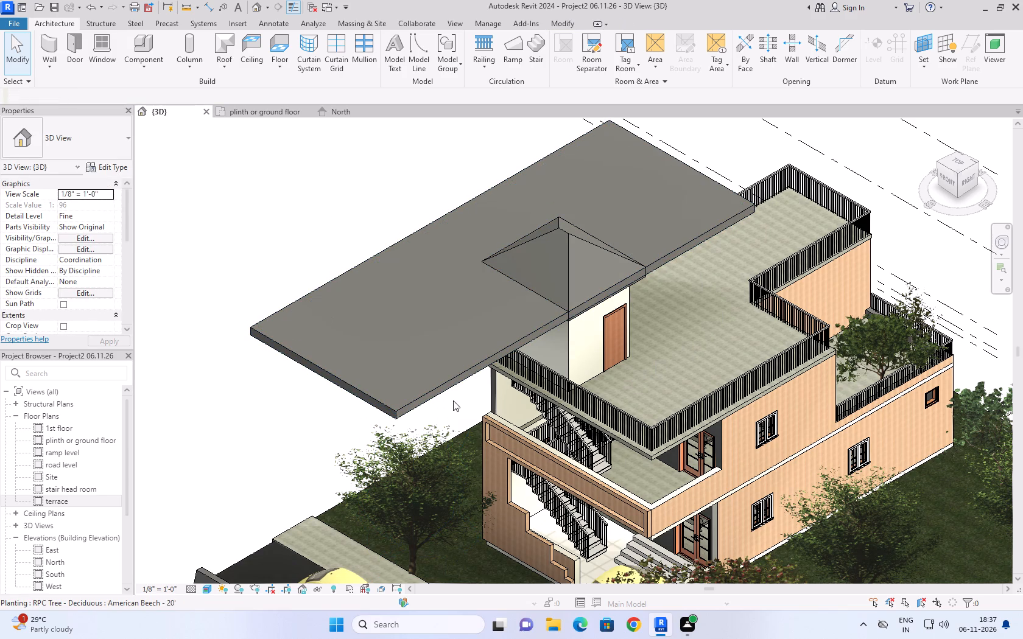
# Delete the flat Generic - 12" extrusion roof, keeping the pyramid roof over the stair head room.
pyautogui.keyDown('shift'); pyautogui.moveTo(451, 393); pyautogui.dragTo(464, 285, button='middle'); pyautogui.keyUp('shift')
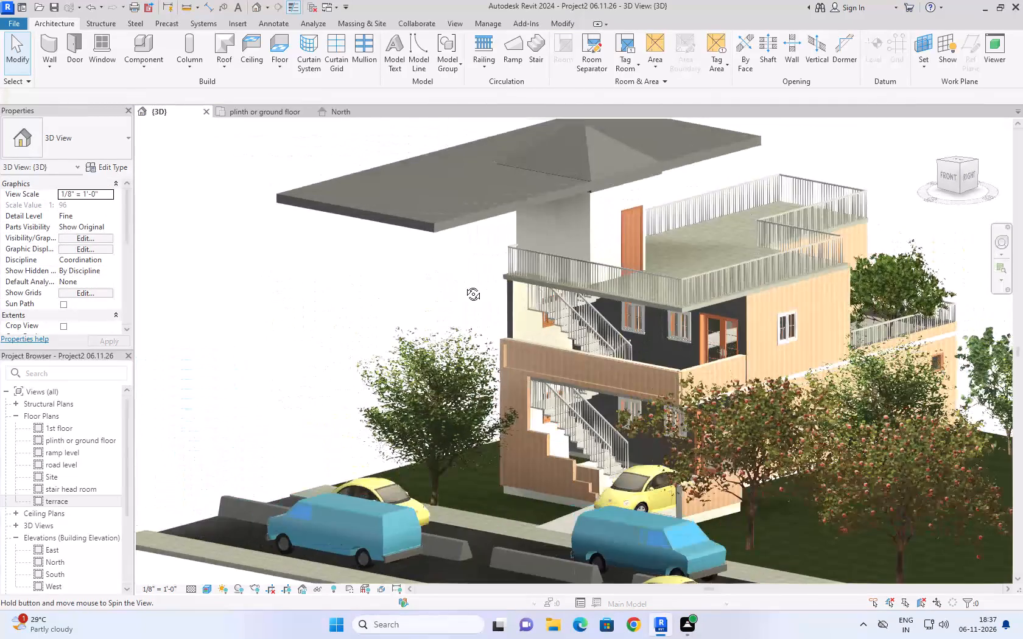
pyautogui.keyDown('shift'); pyautogui.moveTo(464, 285); pyautogui.dragTo(393, 243, button='middle'); pyautogui.keyUp('shift')
pyautogui.moveTo(332, 220); pyautogui.dragTo(413, 463, button='middle')
pyautogui.keyDown('shift'); pyautogui.moveTo(402, 470); pyautogui.dragTo(429, 330, button='middle'); pyautogui.keyUp('shift')
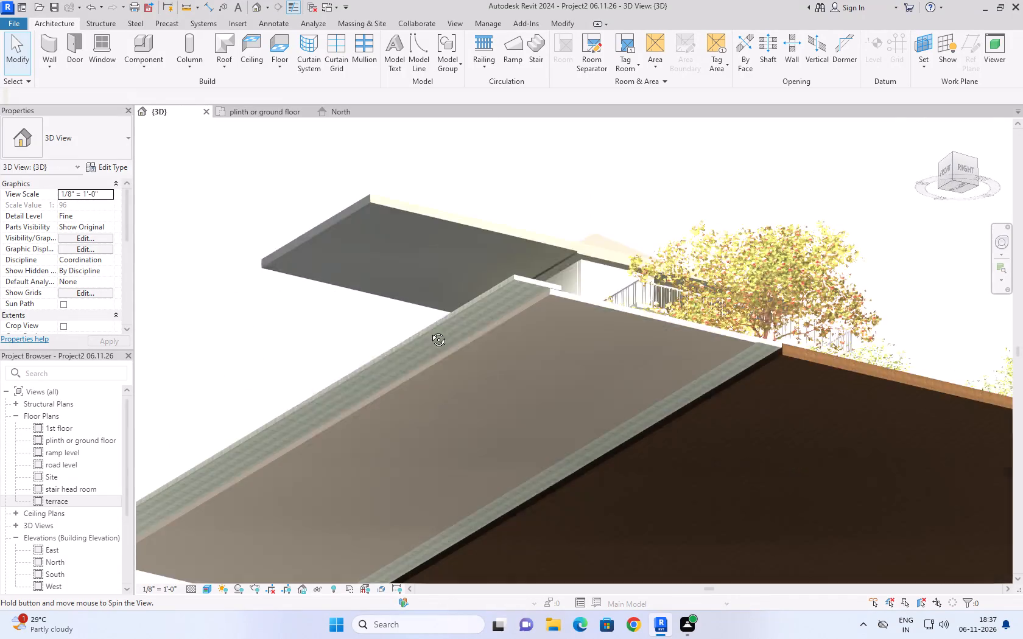
pyautogui.keyDown('shift'); pyautogui.moveTo(429, 330); pyautogui.dragTo(478, 411, button='middle'); pyautogui.keyUp('shift')
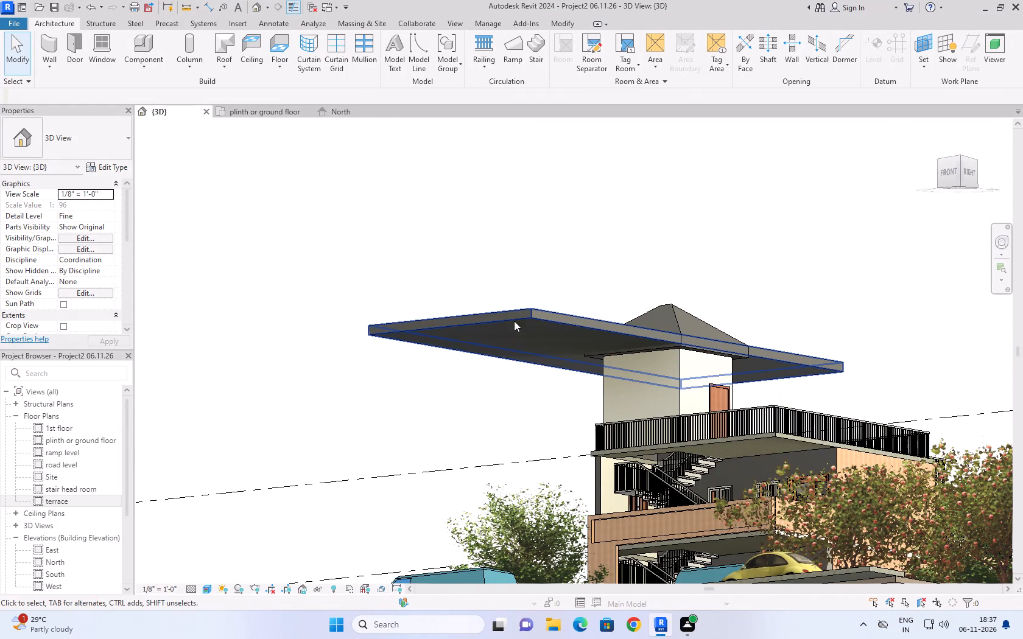
pyautogui.click(514, 315)
pyautogui.press('Delete')
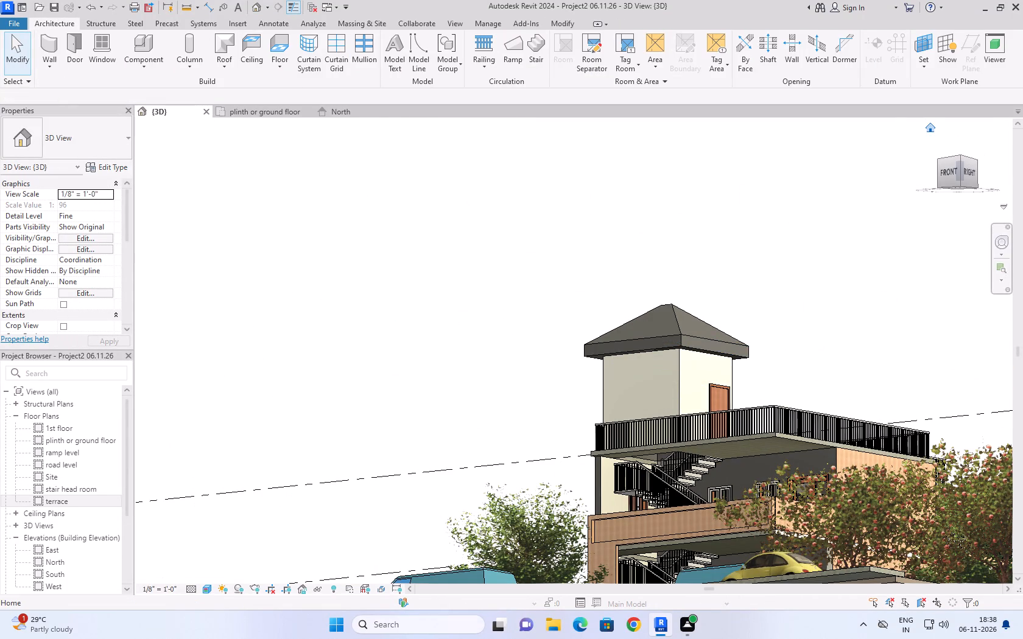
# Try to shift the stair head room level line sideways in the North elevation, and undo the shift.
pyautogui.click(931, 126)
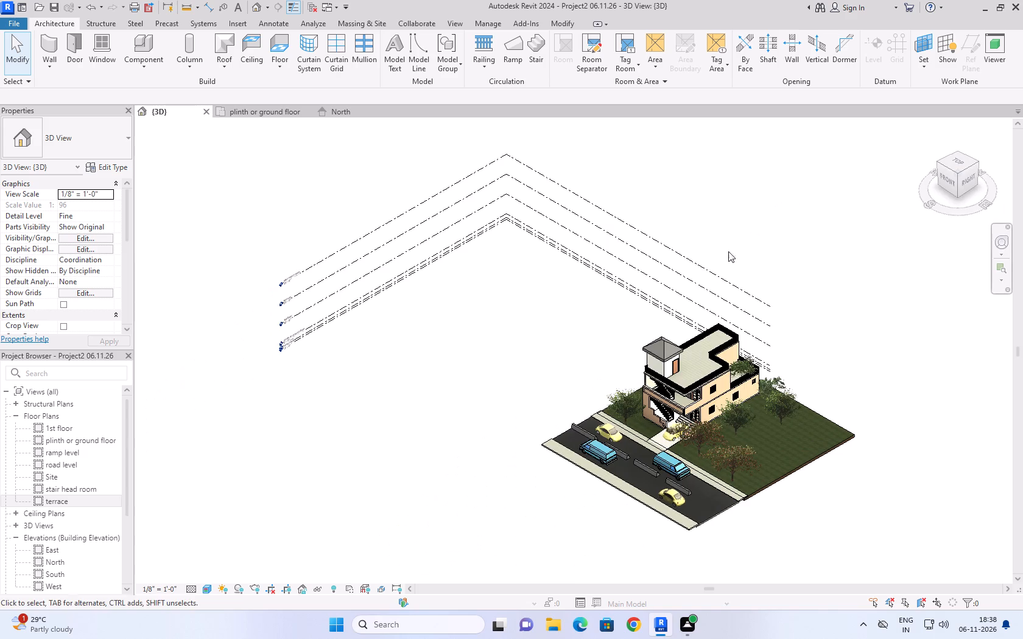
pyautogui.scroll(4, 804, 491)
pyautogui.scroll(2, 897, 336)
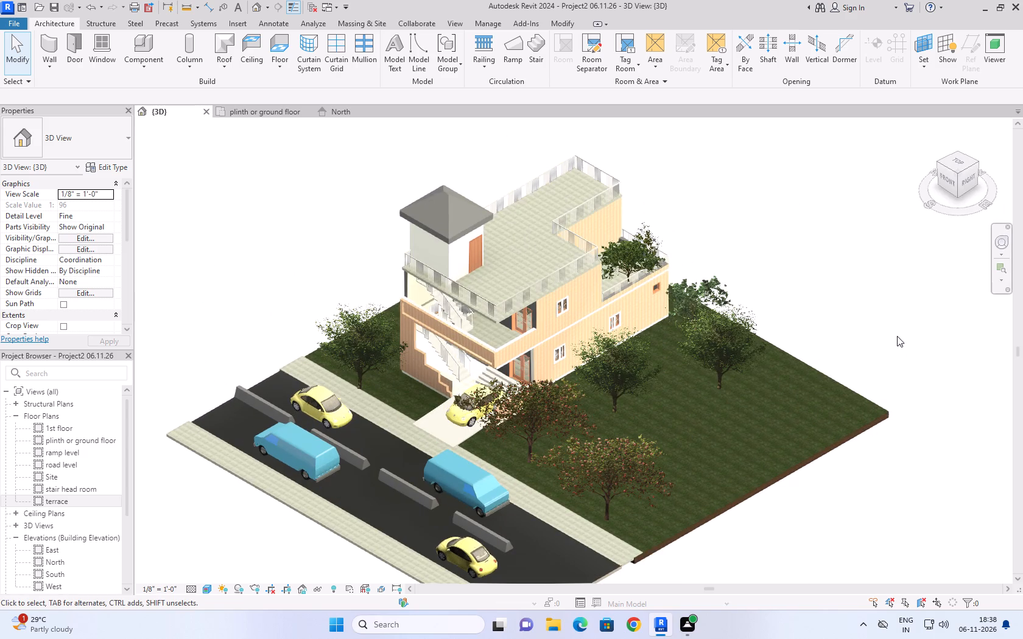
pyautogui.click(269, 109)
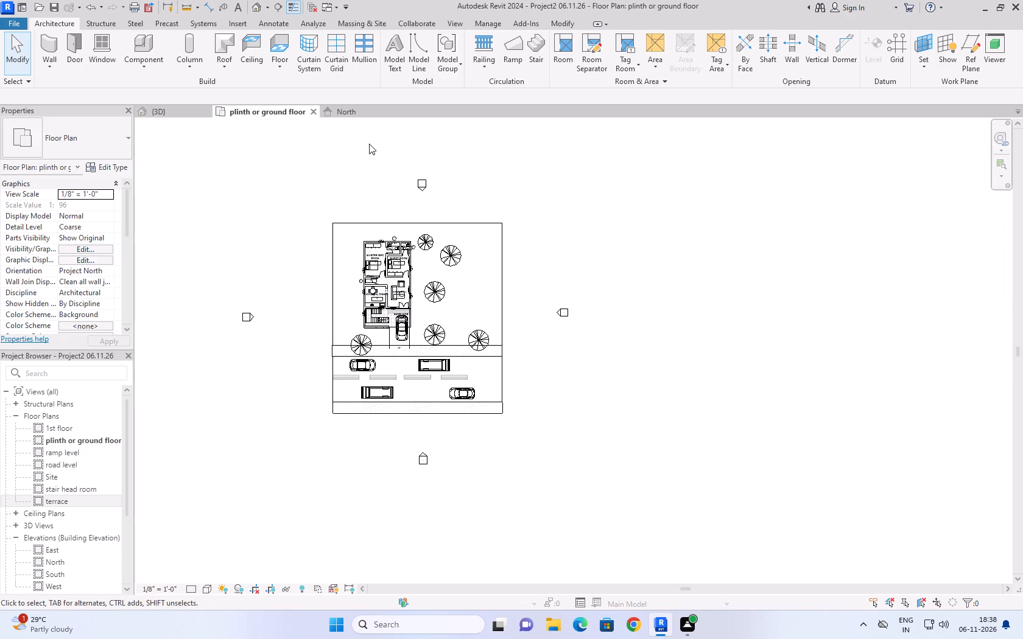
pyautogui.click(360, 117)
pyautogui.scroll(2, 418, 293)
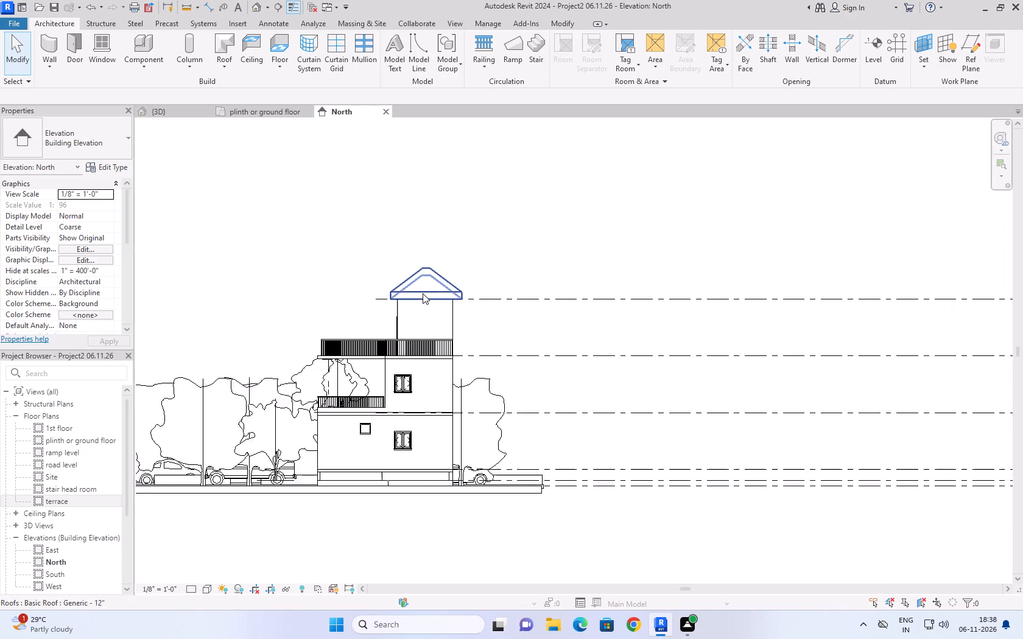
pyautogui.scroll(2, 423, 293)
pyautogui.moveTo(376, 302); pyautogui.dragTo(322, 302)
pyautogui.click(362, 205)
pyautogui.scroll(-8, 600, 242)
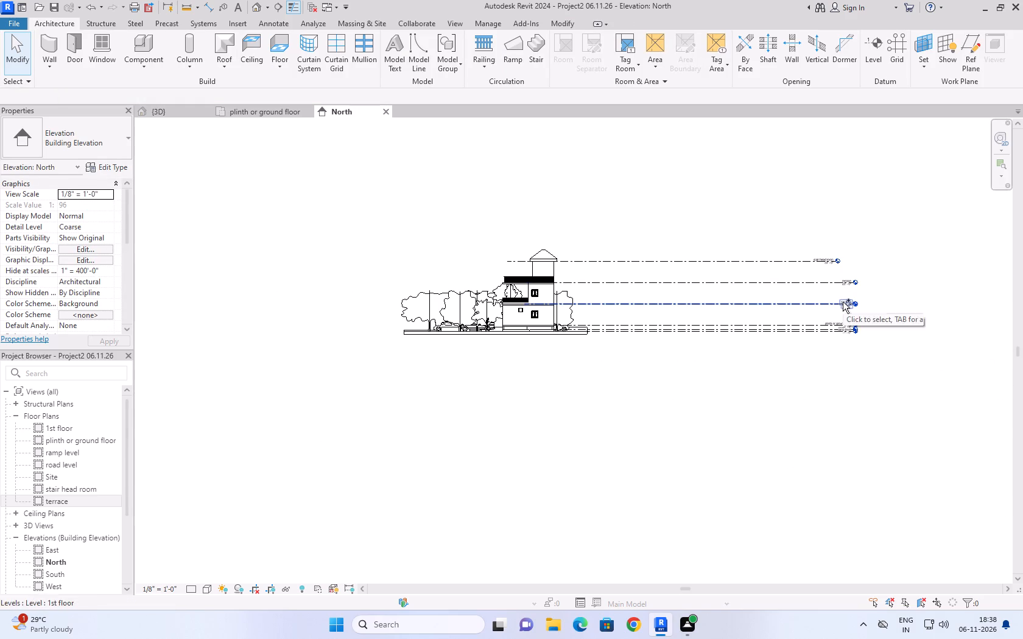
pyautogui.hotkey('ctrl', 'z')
# Examine the level lines, names and elevations in the North elevation, especially around the ground floor, road and ramp levels.
pyautogui.scroll(-9, 575, 439)
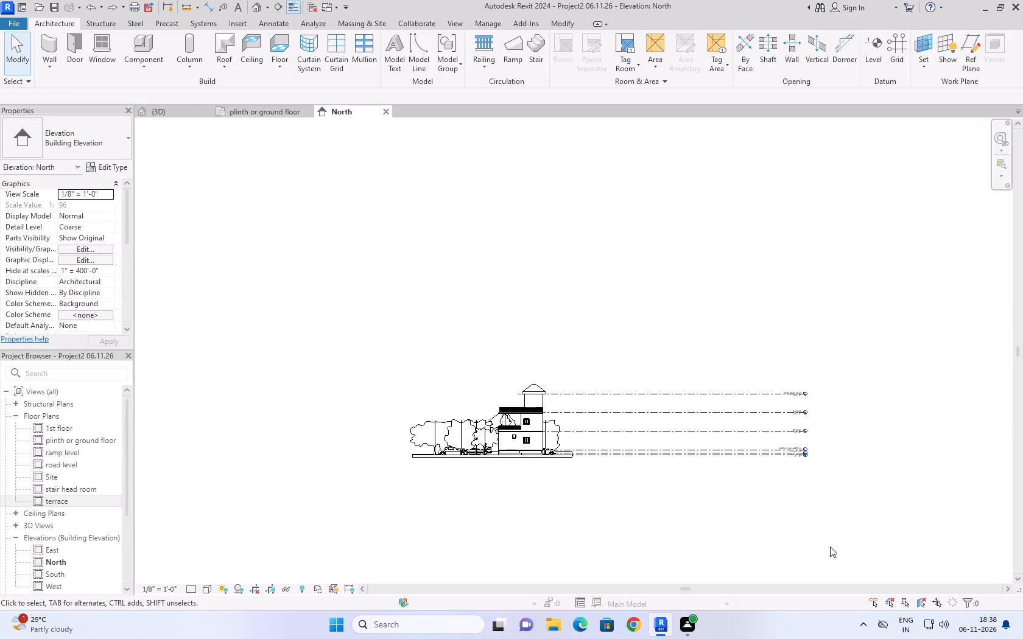
pyautogui.scroll(6, 758, 522)
pyautogui.scroll(6, 772, 435)
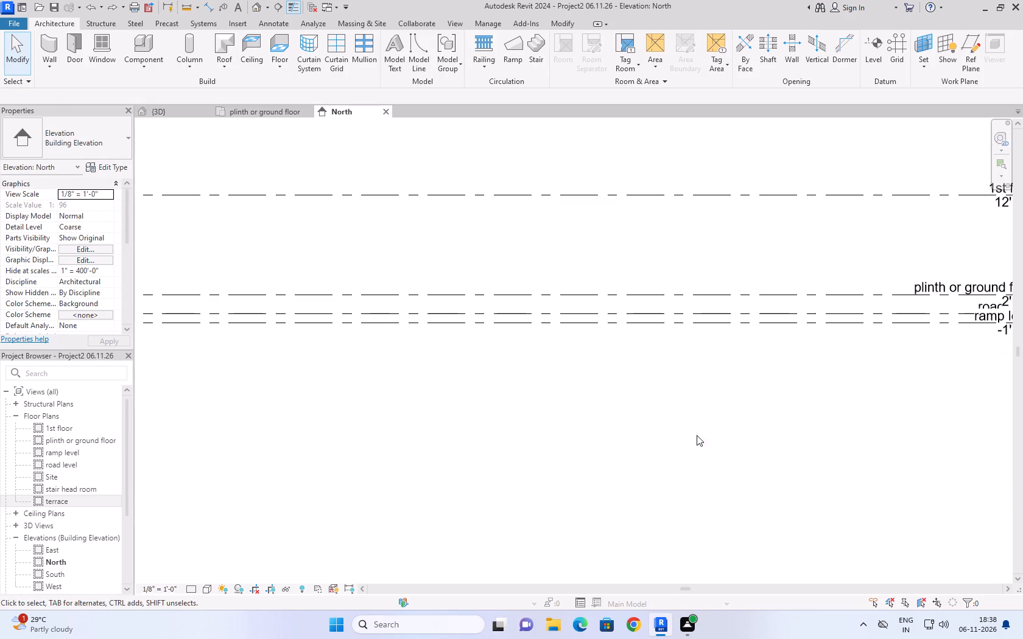
pyautogui.scroll(-2, 664, 438)
pyautogui.moveTo(668, 436); pyautogui.dragTo(486, 458, button='middle')
pyautogui.scroll(1, 501, 455)
pyautogui.scroll(3, 858, 393)
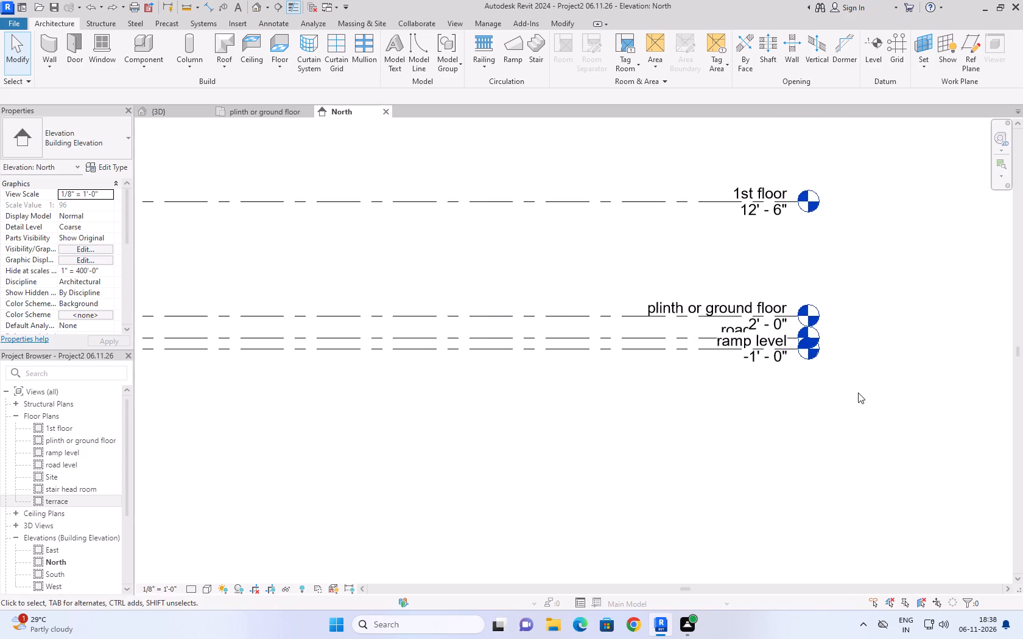
pyautogui.scroll(3, 858, 393)
pyautogui.scroll(8, 632, 296)
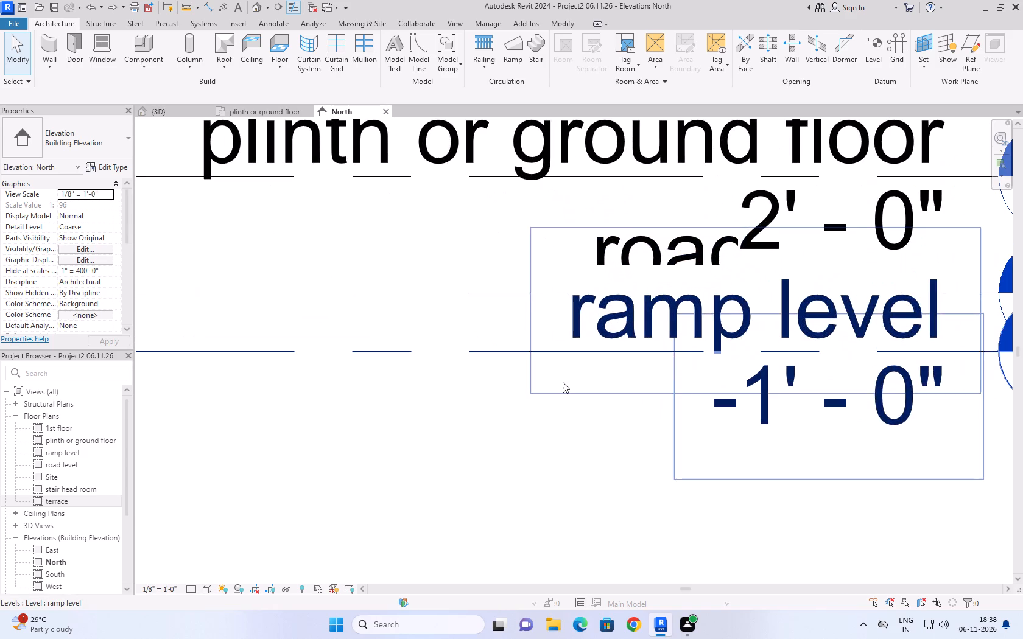
pyautogui.scroll(7, 488, 461)
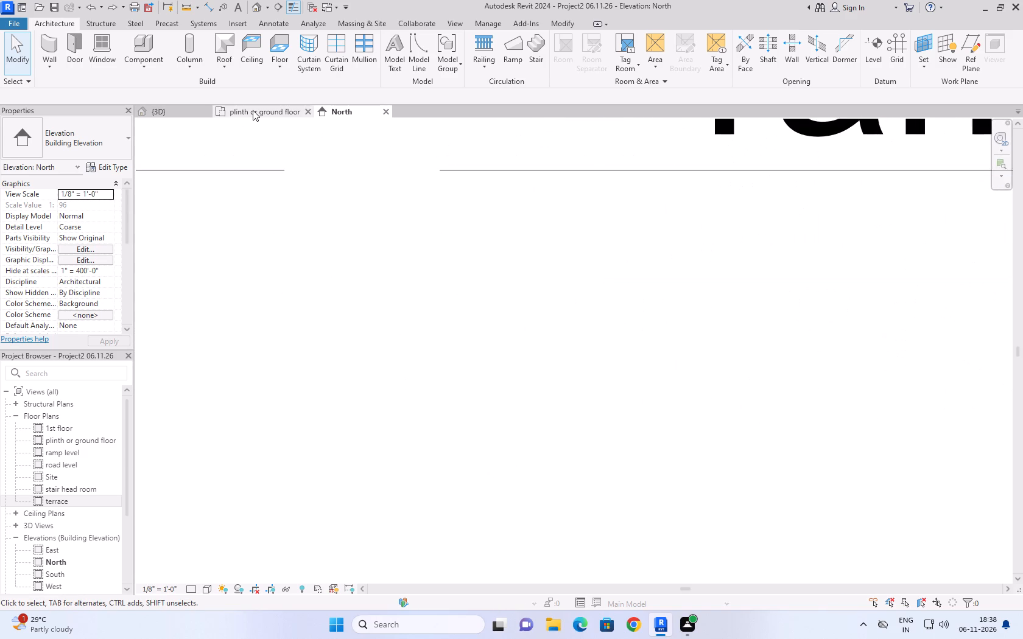
# Examine the whole house and site in the 3D view, selecting the level planes and railings together.
pyautogui.click(253, 110)
pyautogui.click(185, 114)
pyautogui.scroll(-6, 628, 461)
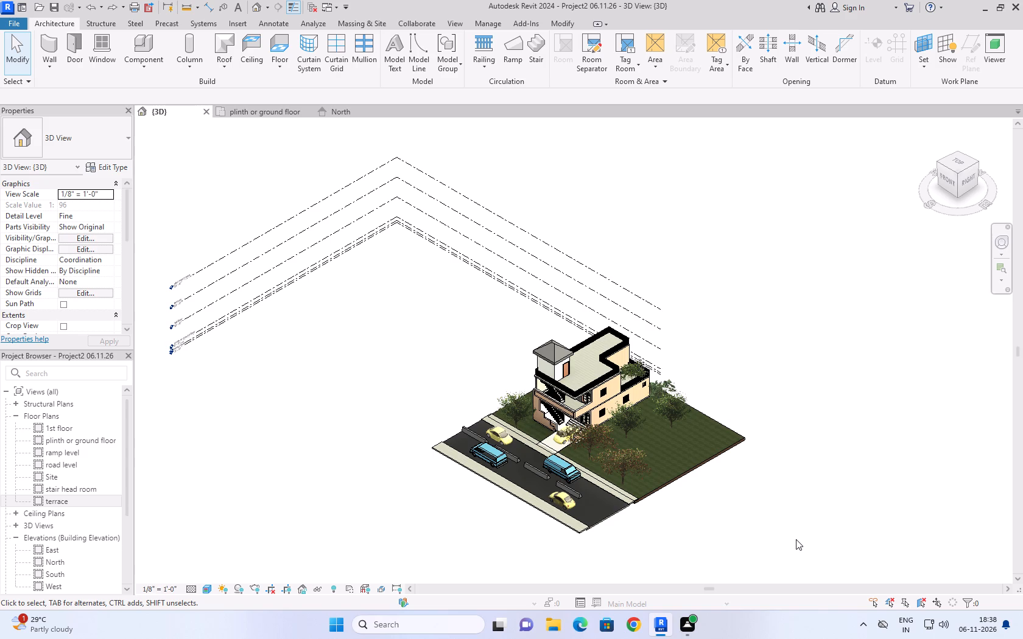
pyautogui.scroll(4, 610, 489)
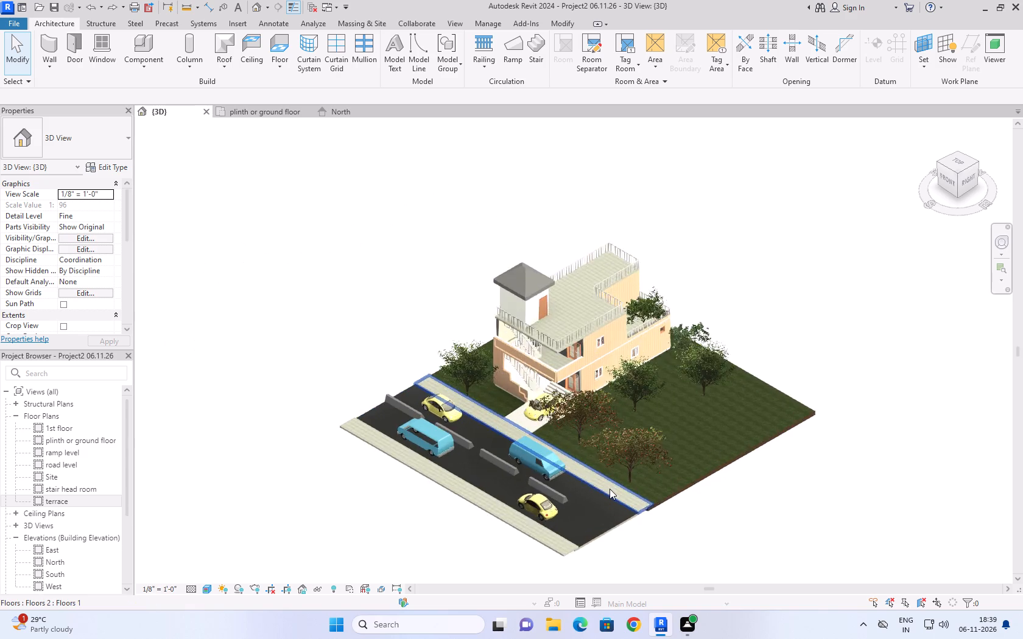
pyautogui.scroll(1, 610, 489)
pyautogui.scroll(-14, 610, 489)
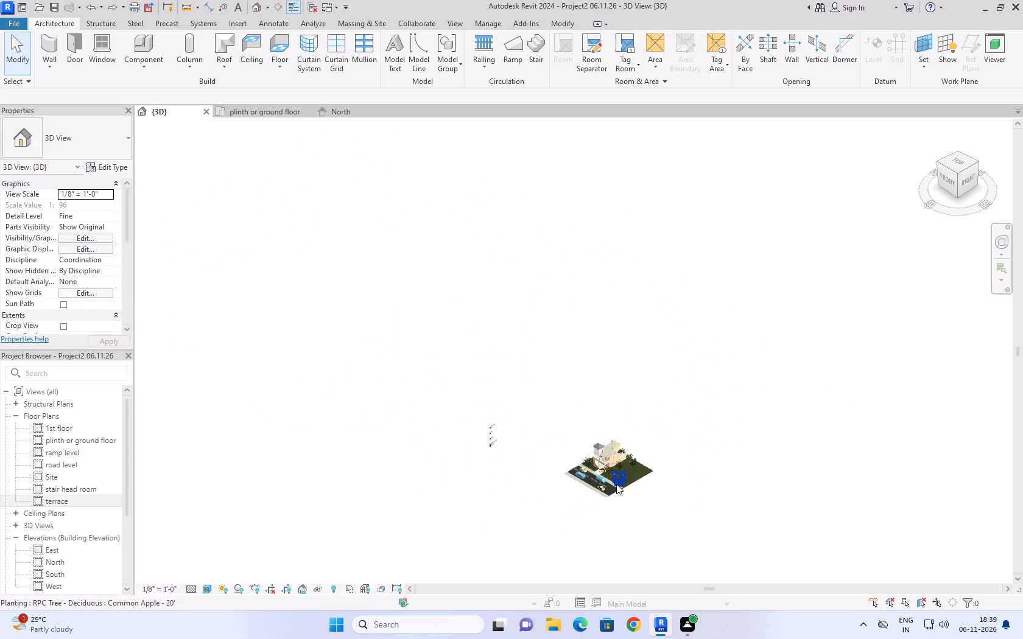
pyautogui.scroll(7, 541, 397)
pyautogui.moveTo(733, 333); pyautogui.dragTo(473, 511)
pyautogui.scroll(1, 705, 343)
pyautogui.scroll(-4, 711, 338)
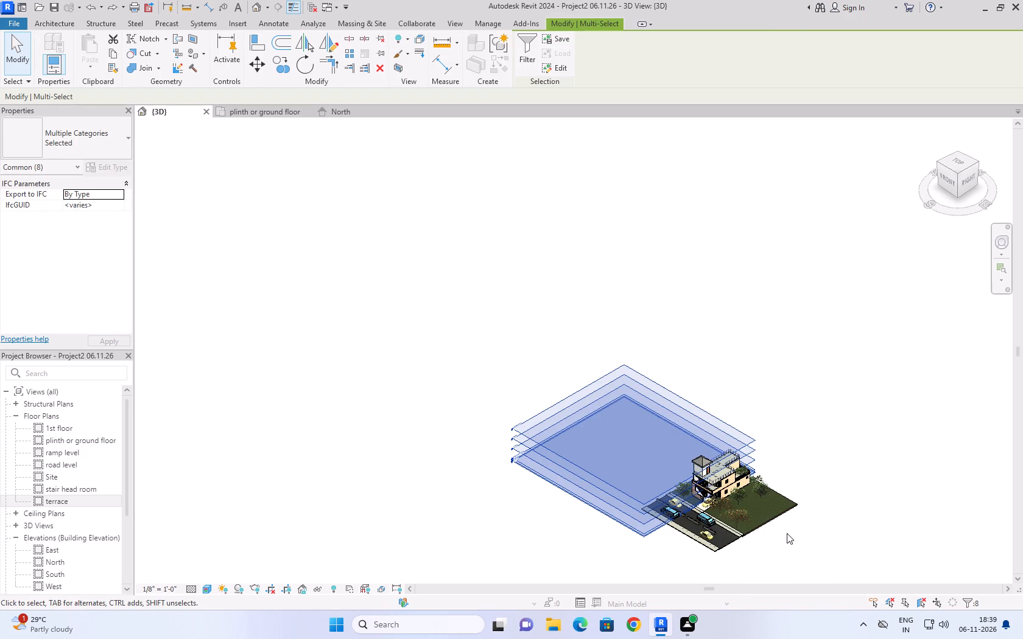
pyautogui.scroll(6, 788, 540)
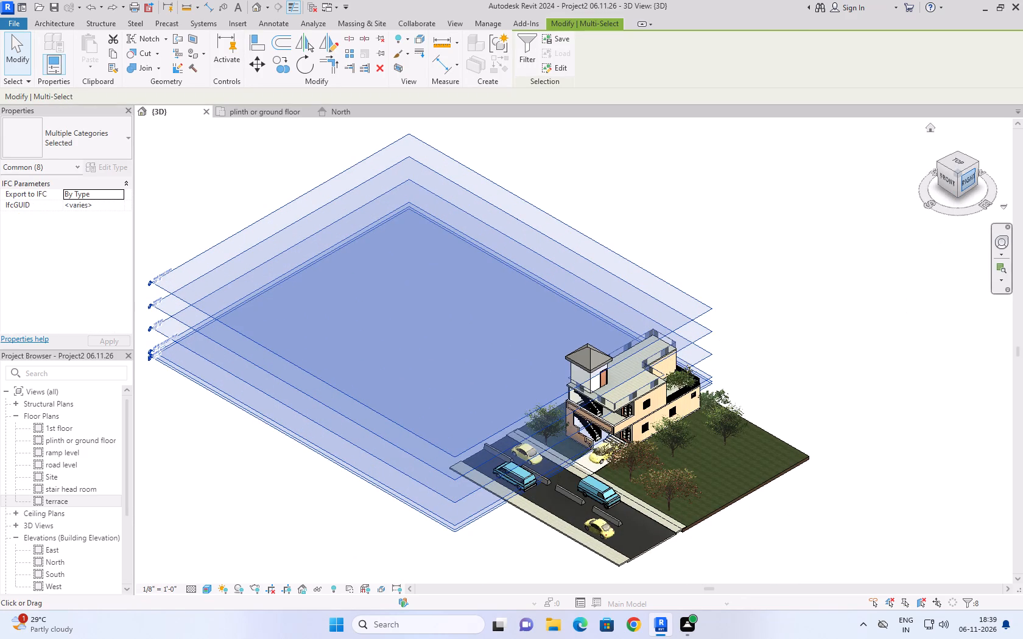
# Examine the house against its level lines in the Right side view of the 3D model, and clear the selection.
pyautogui.click(966, 183)
pyautogui.scroll(2, 676, 429)
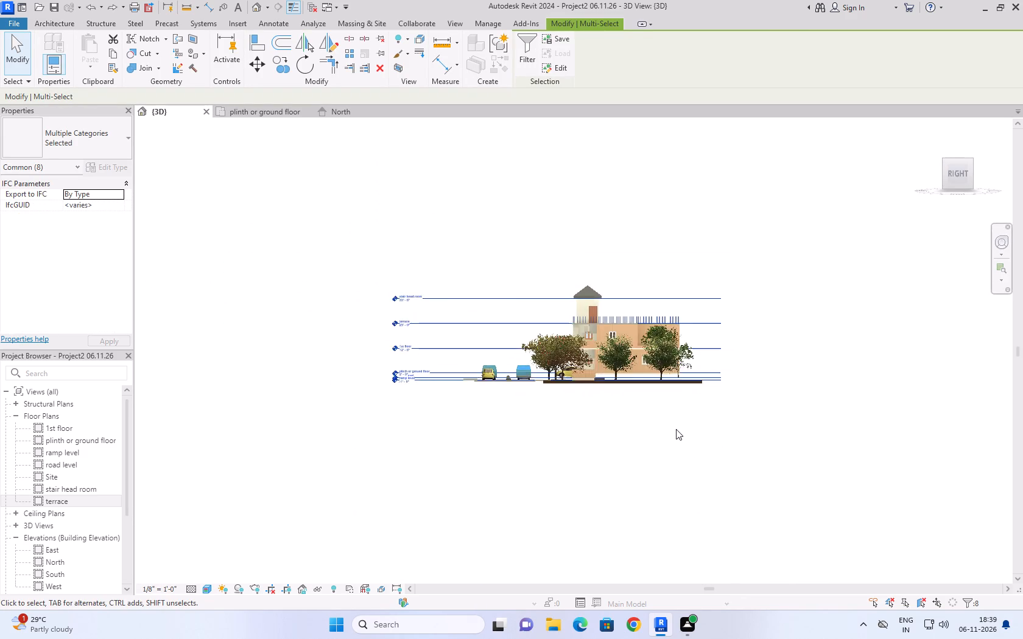
pyautogui.scroll(4, 676, 429)
pyautogui.moveTo(663, 375); pyautogui.dragTo(678, 568, button='middle')
pyautogui.scroll(-1, 678, 568)
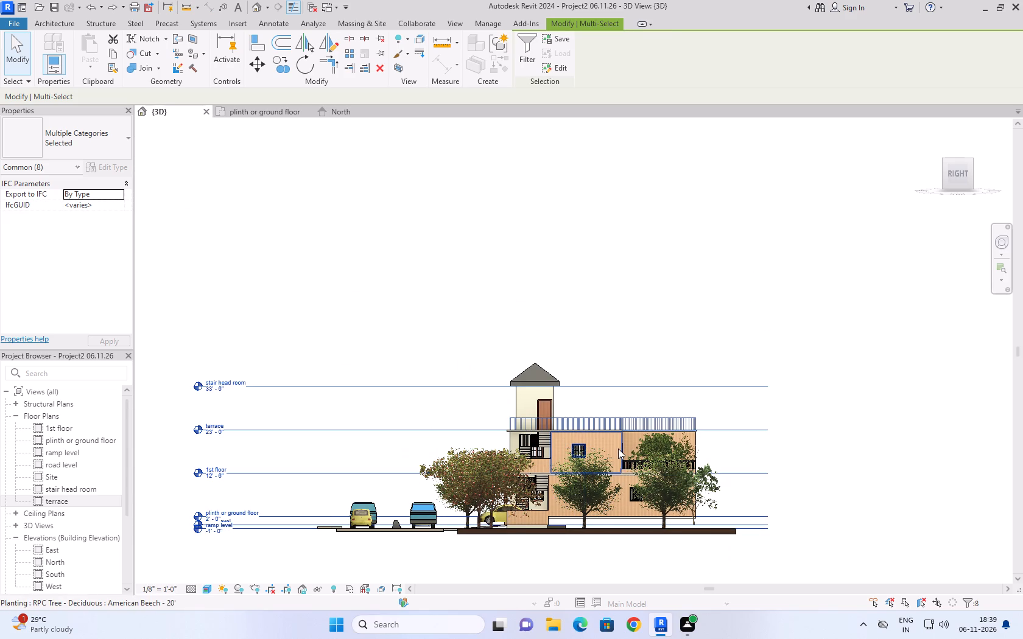
pyautogui.scroll(5, 618, 449)
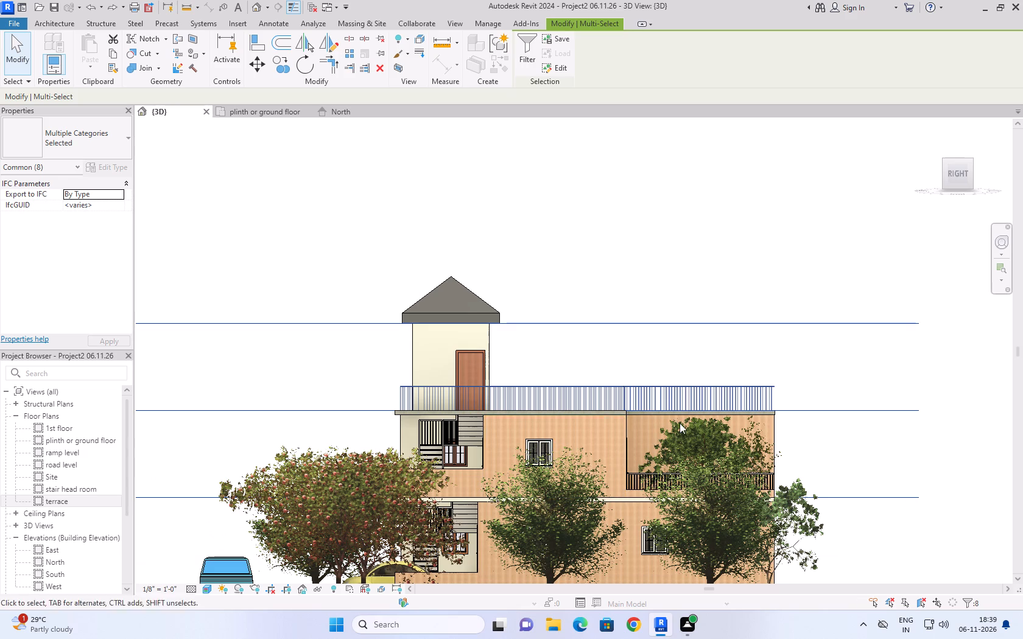
pyautogui.scroll(-3, 809, 295)
pyautogui.click(821, 398)
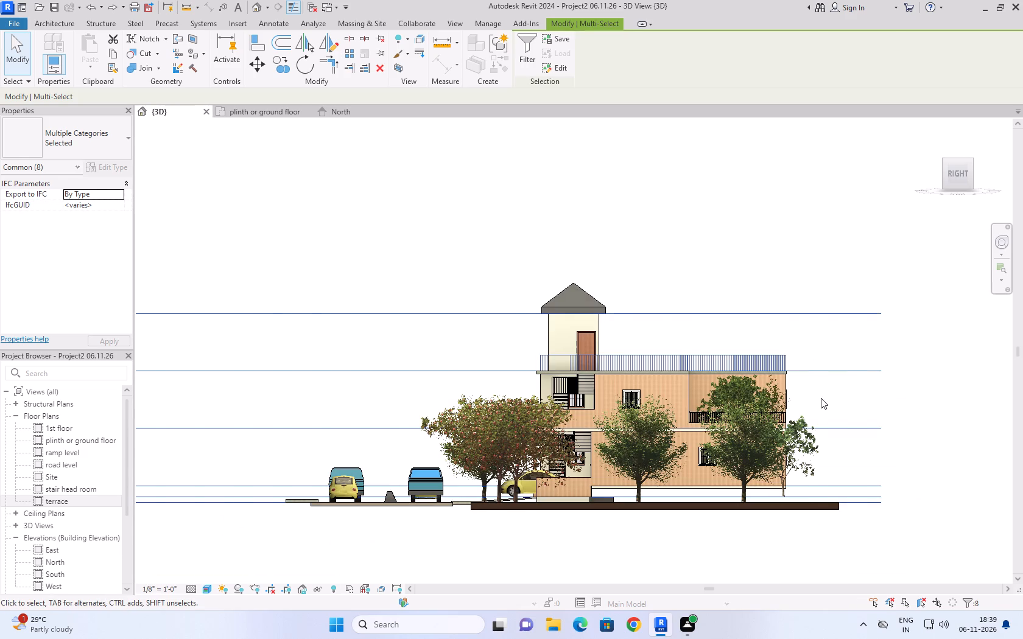
pyautogui.scroll(7, 642, 344)
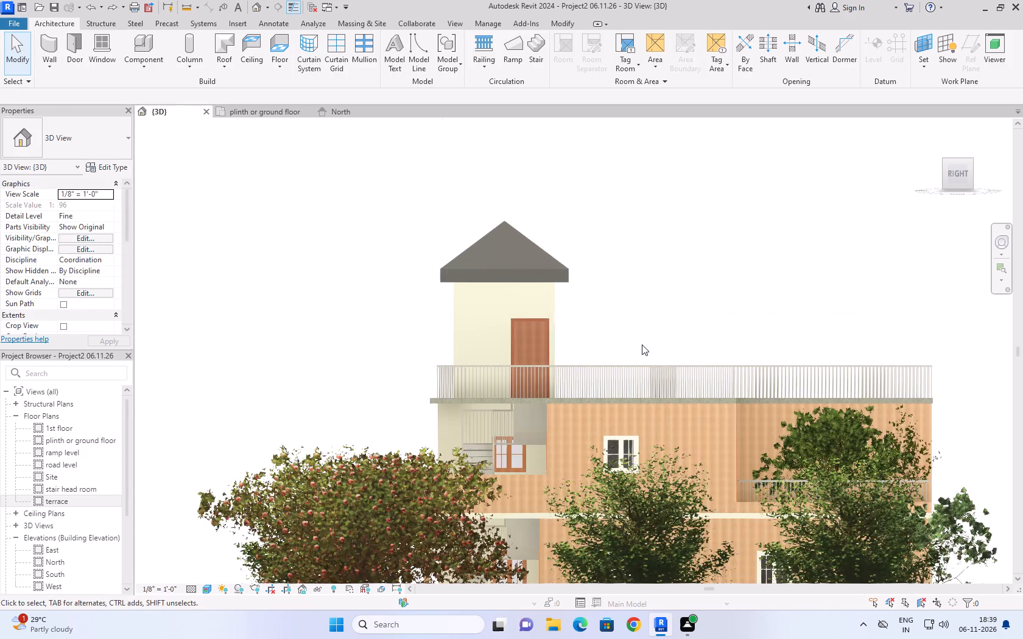
pyautogui.scroll(2, 642, 344)
pyautogui.scroll(-6, 723, 296)
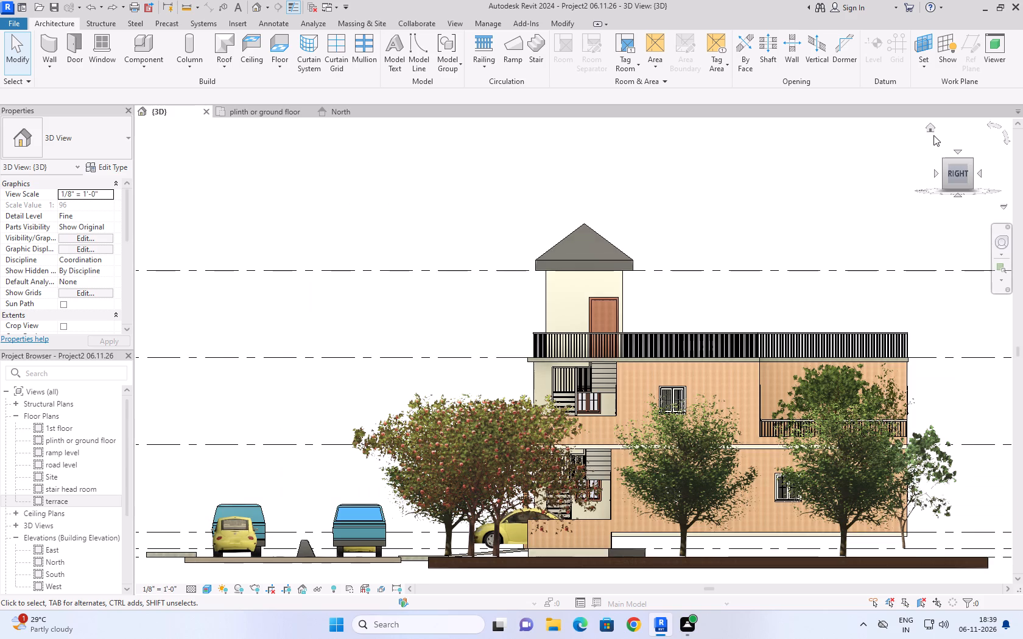
# Save the project with the 3D view back in its home orientation.
pyautogui.click(933, 127)
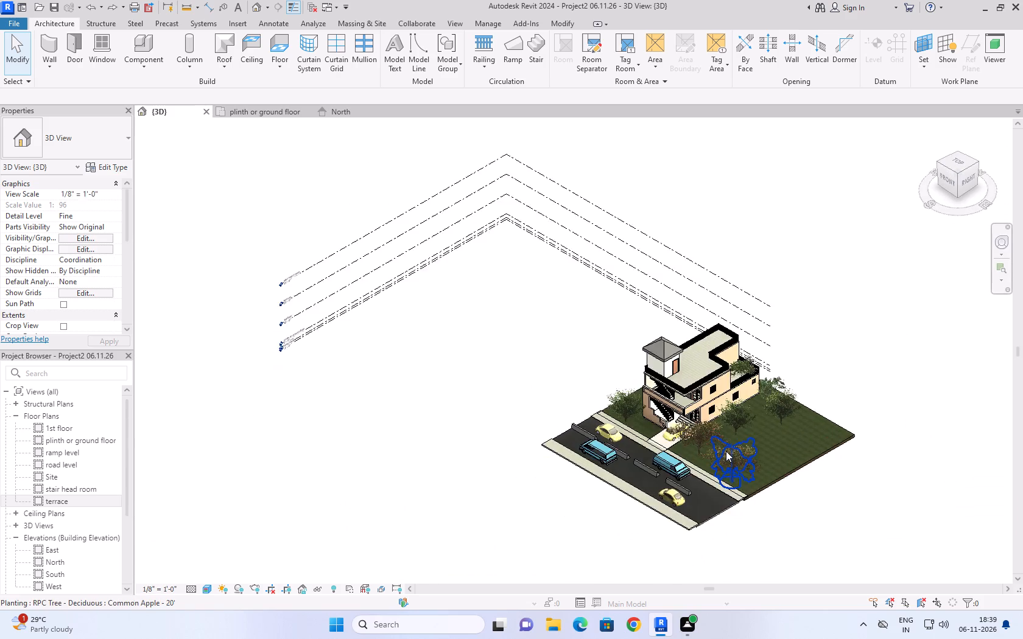
pyautogui.scroll(9, 726, 451)
pyautogui.middleClick(726, 451)
pyautogui.scroll(-4, 726, 451)
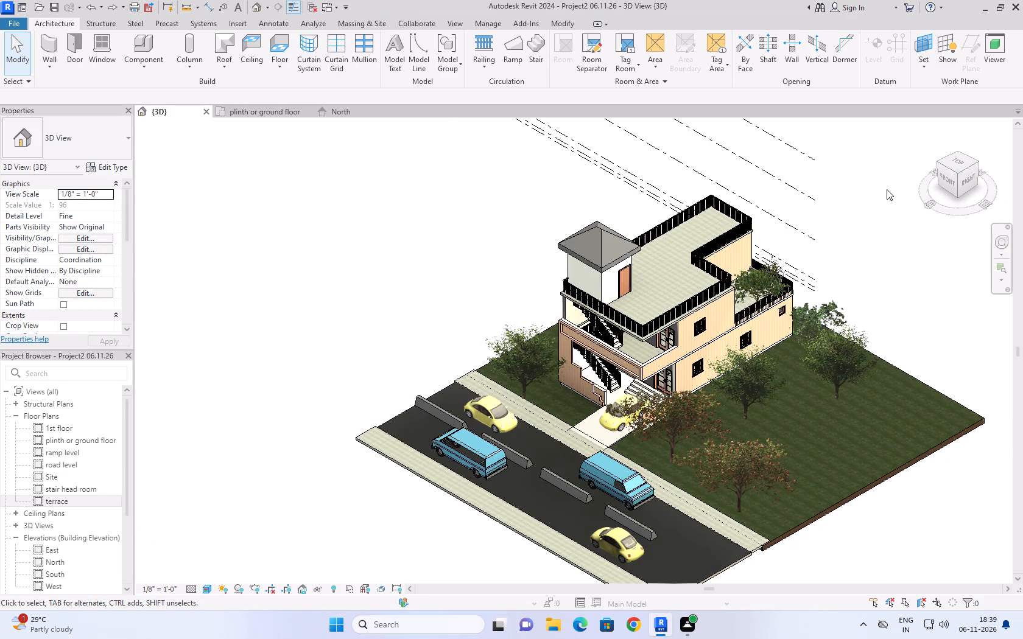
pyautogui.click(883, 257)
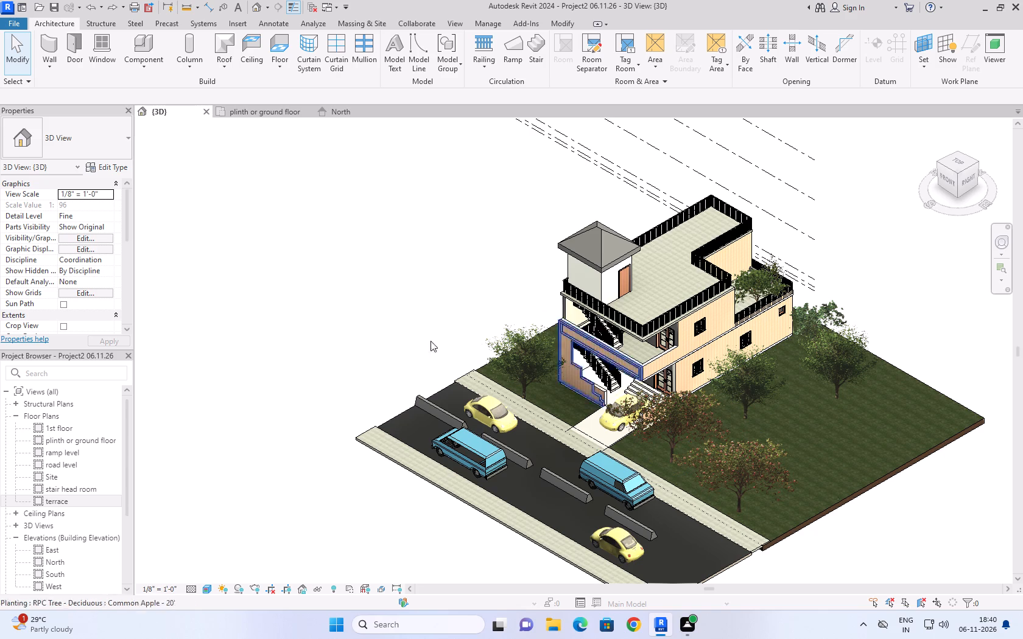
pyautogui.scroll(-3, 942, 317)
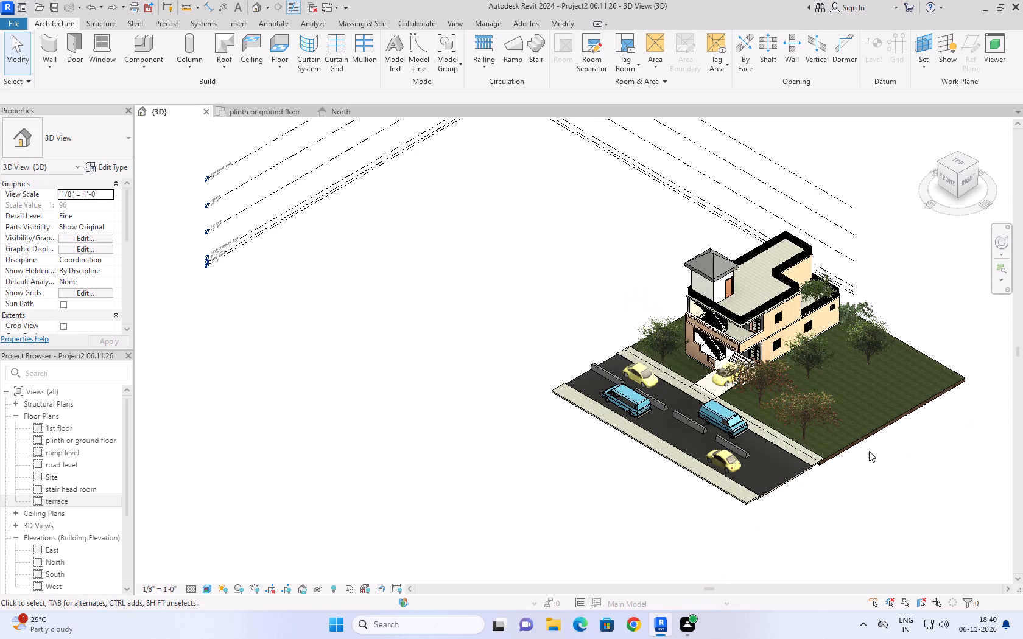
pyautogui.hotkey('ctrl', 's')
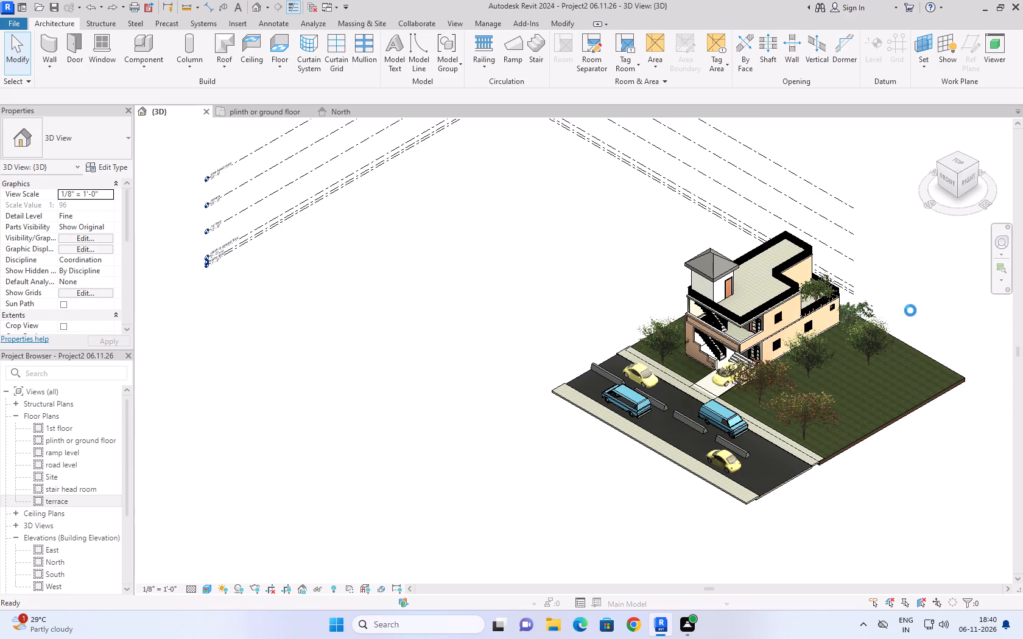
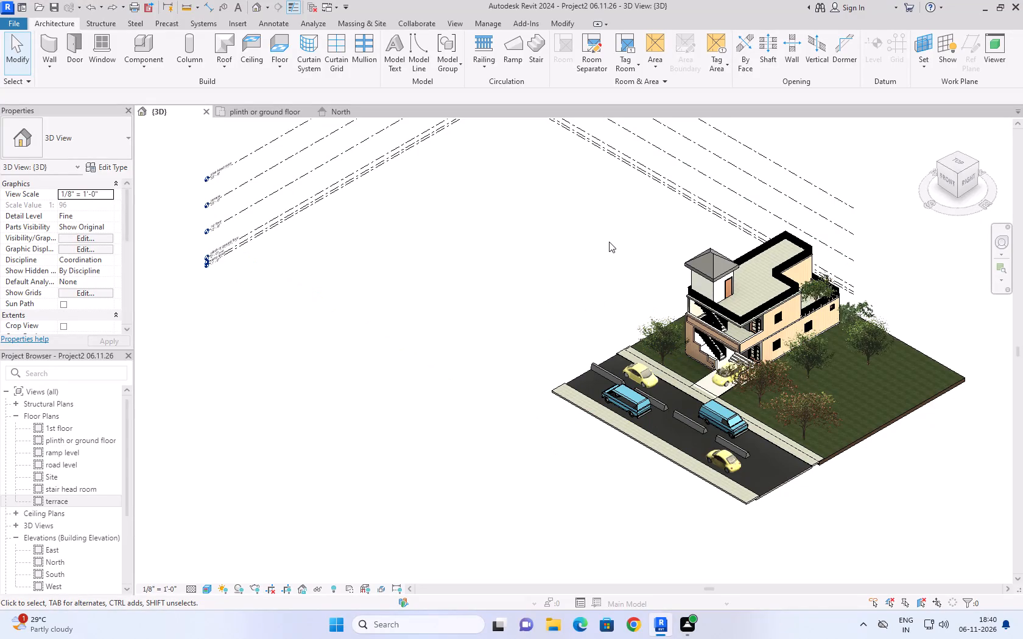
# Examine the plinth or ground floor plan of the house and site, and return to the 3D view.
pyautogui.moveTo(841, 140); pyautogui.dragTo(615, 217, button='middle')
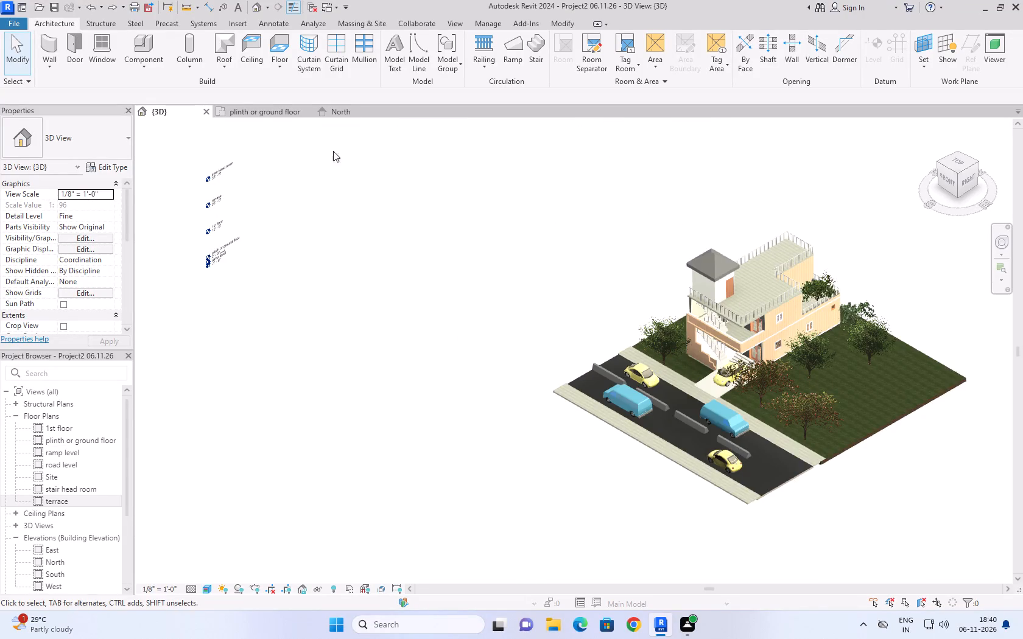
pyautogui.click(273, 115)
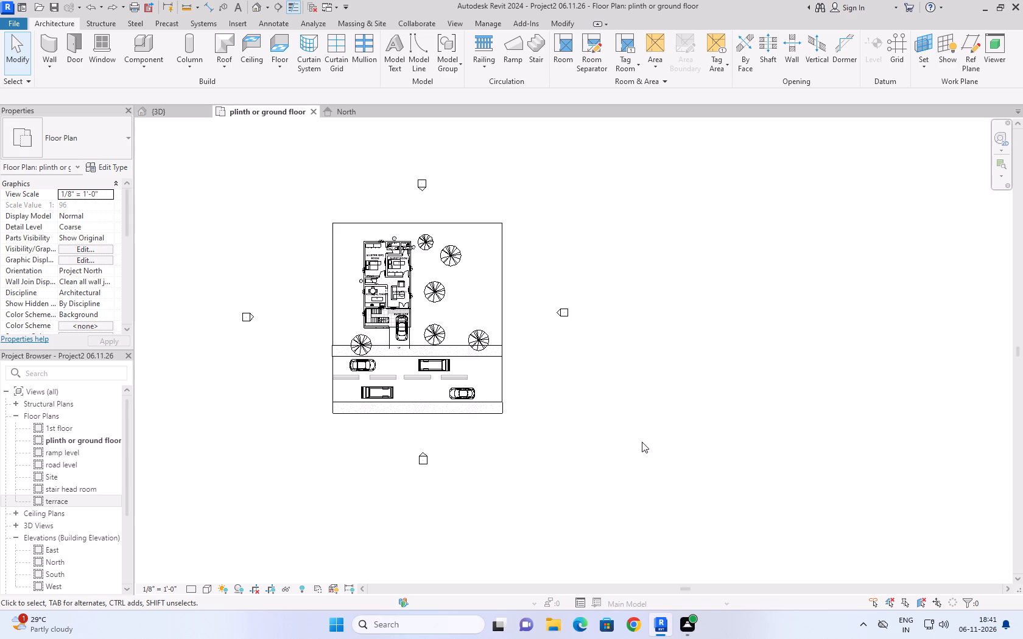
pyautogui.scroll(-3, 242, 164)
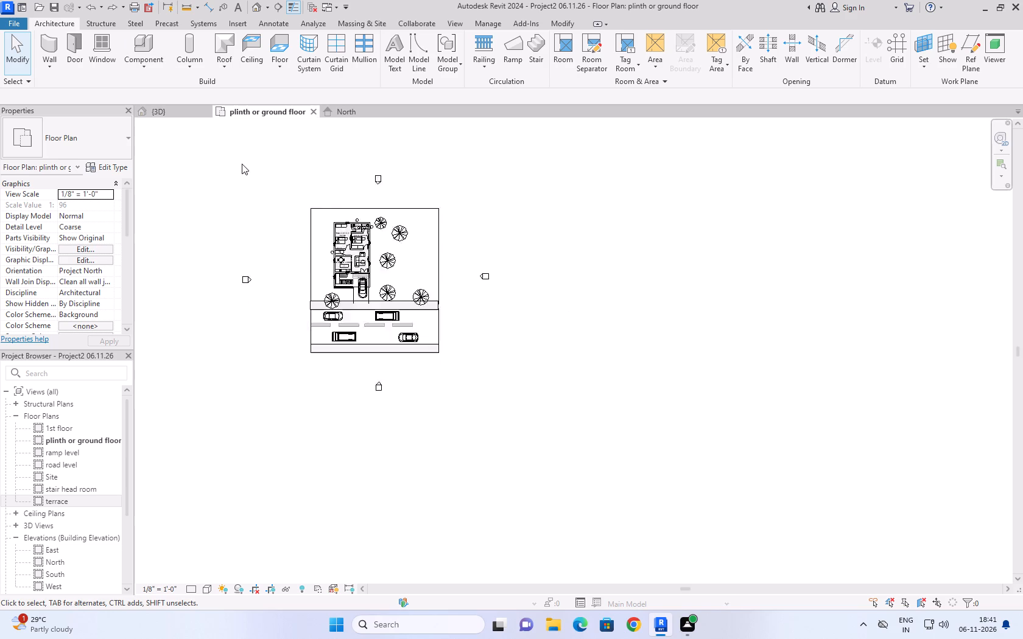
pyautogui.scroll(-1, 242, 164)
pyautogui.scroll(8, 178, 158)
pyautogui.scroll(-3, 309, 178)
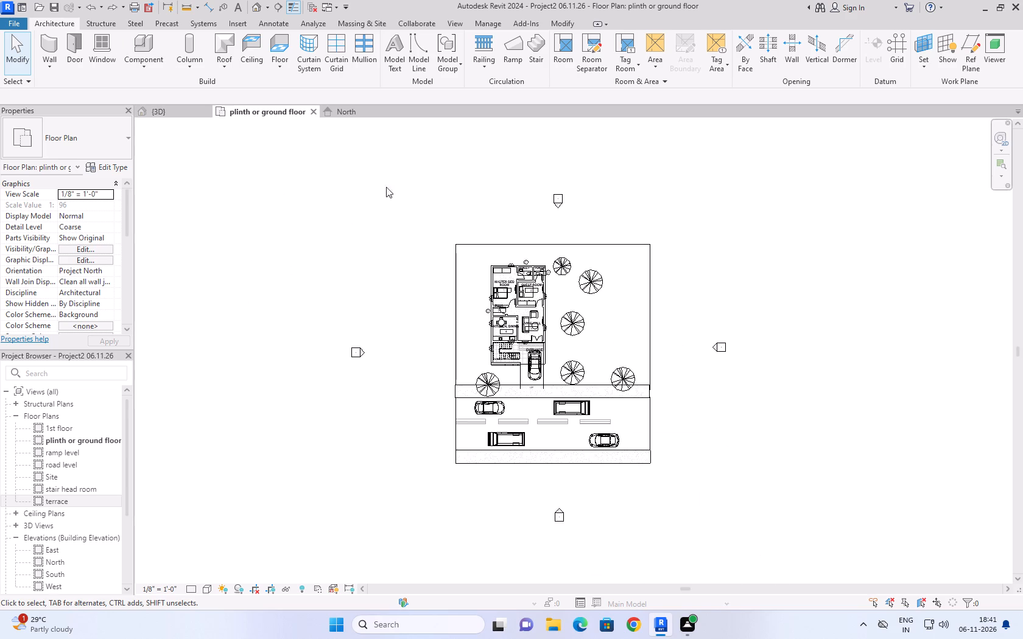
pyautogui.scroll(4, 541, 242)
pyautogui.scroll(1, 557, 309)
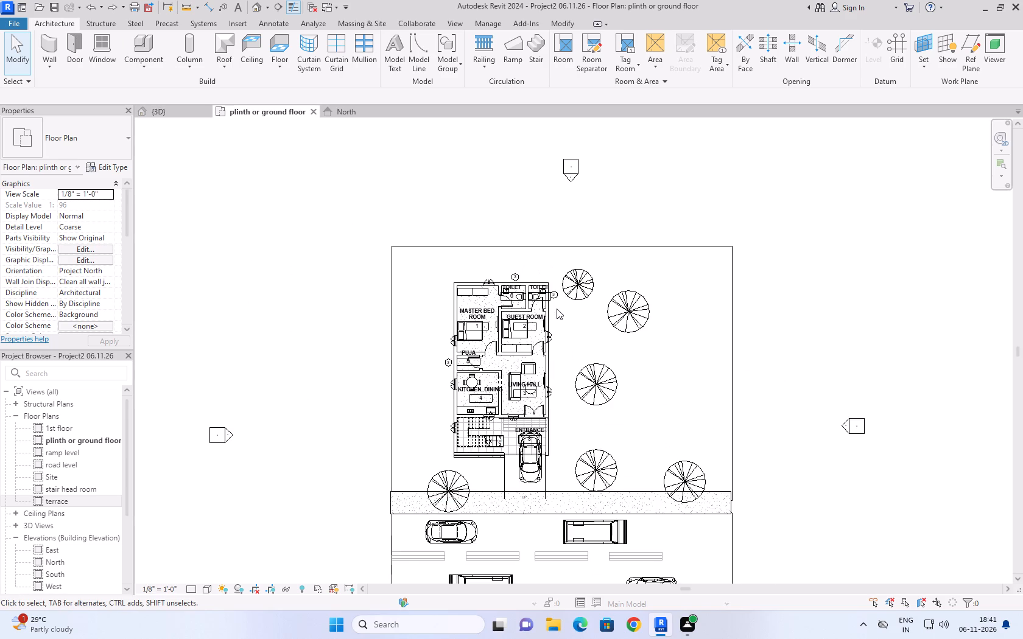
pyautogui.scroll(3, 557, 309)
pyautogui.scroll(-2, 345, 162)
pyautogui.click(167, 108)
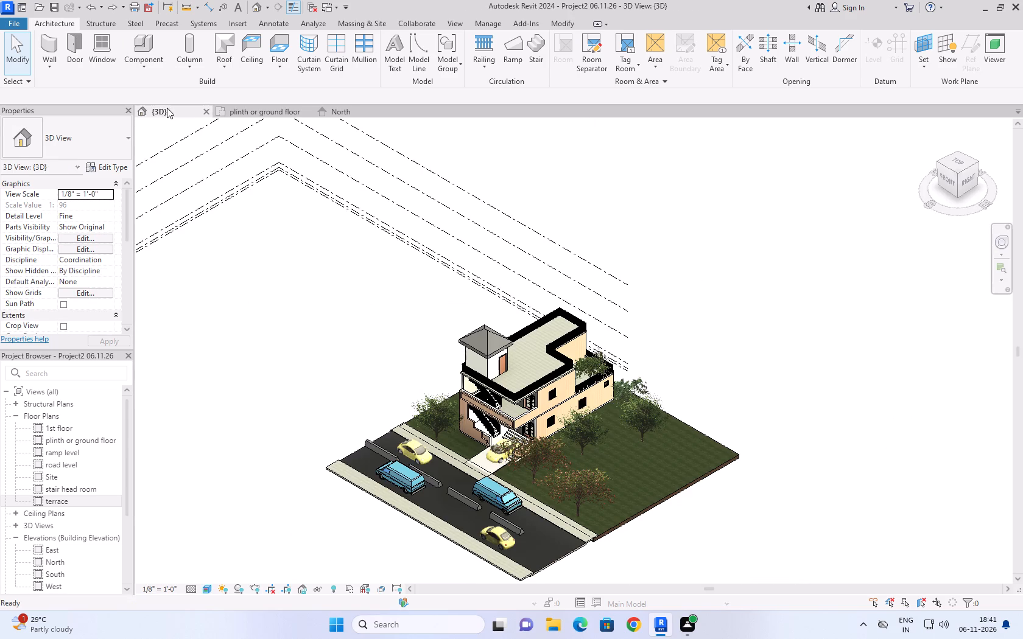
pyautogui.click(795, 218)
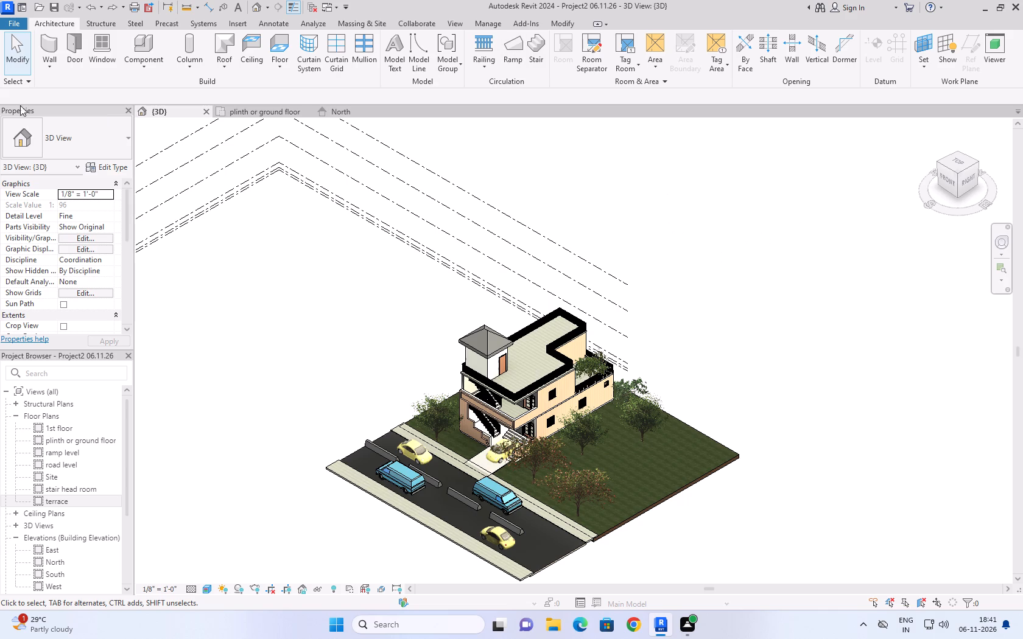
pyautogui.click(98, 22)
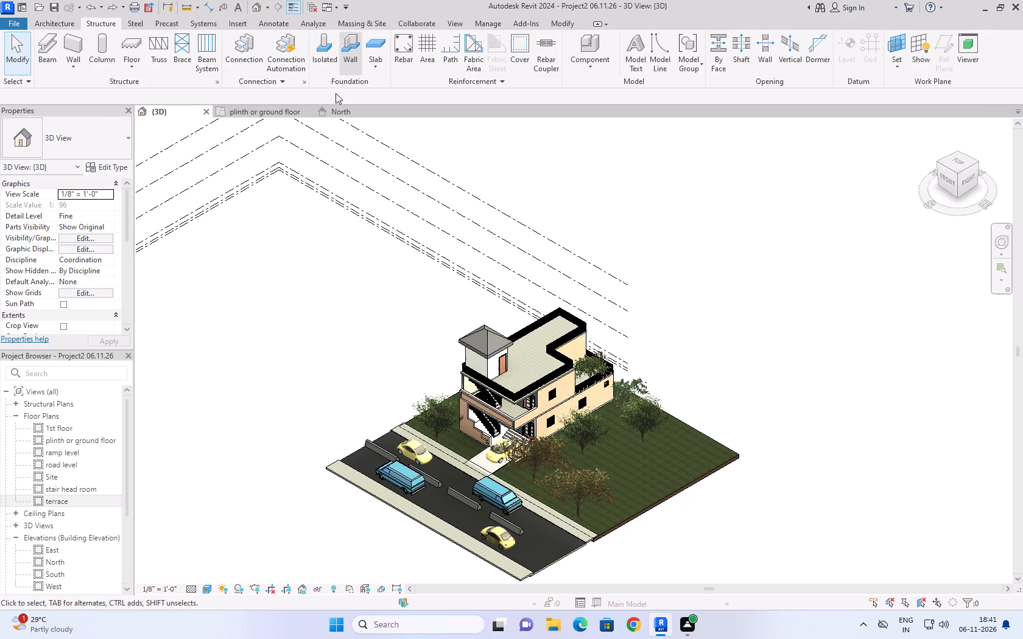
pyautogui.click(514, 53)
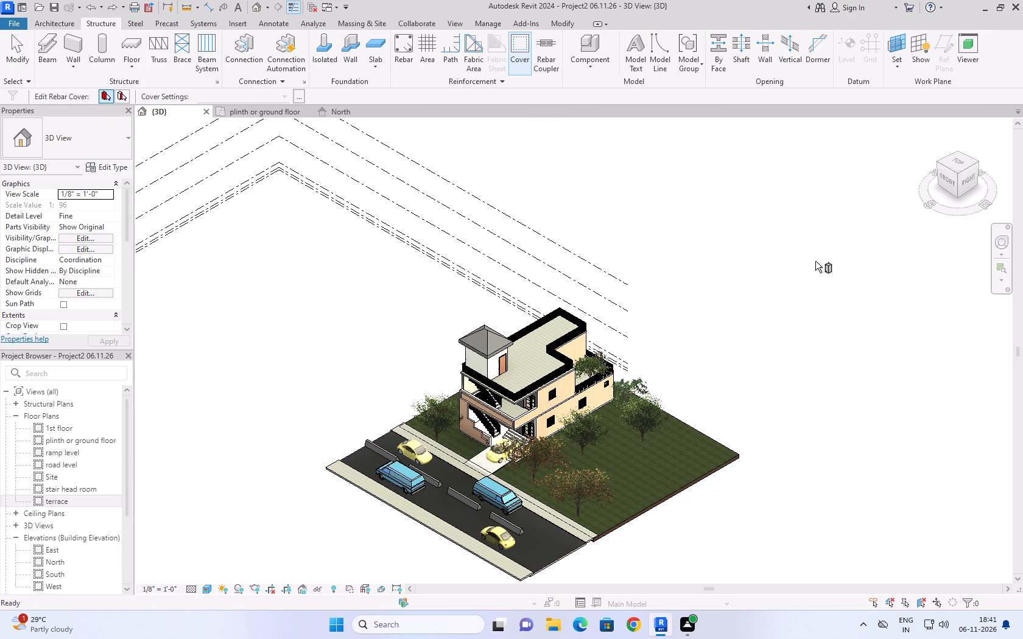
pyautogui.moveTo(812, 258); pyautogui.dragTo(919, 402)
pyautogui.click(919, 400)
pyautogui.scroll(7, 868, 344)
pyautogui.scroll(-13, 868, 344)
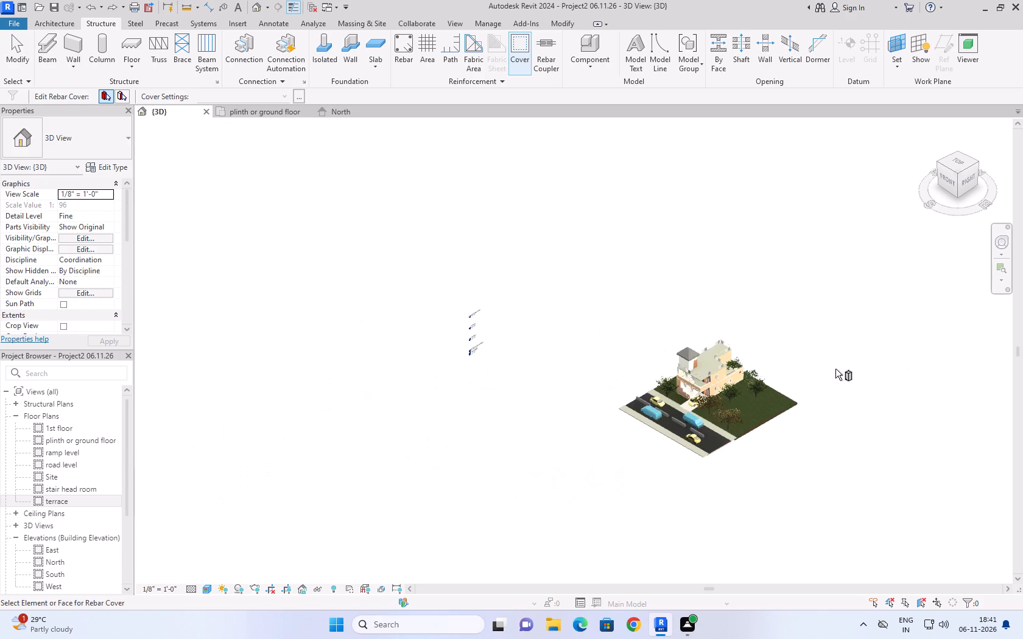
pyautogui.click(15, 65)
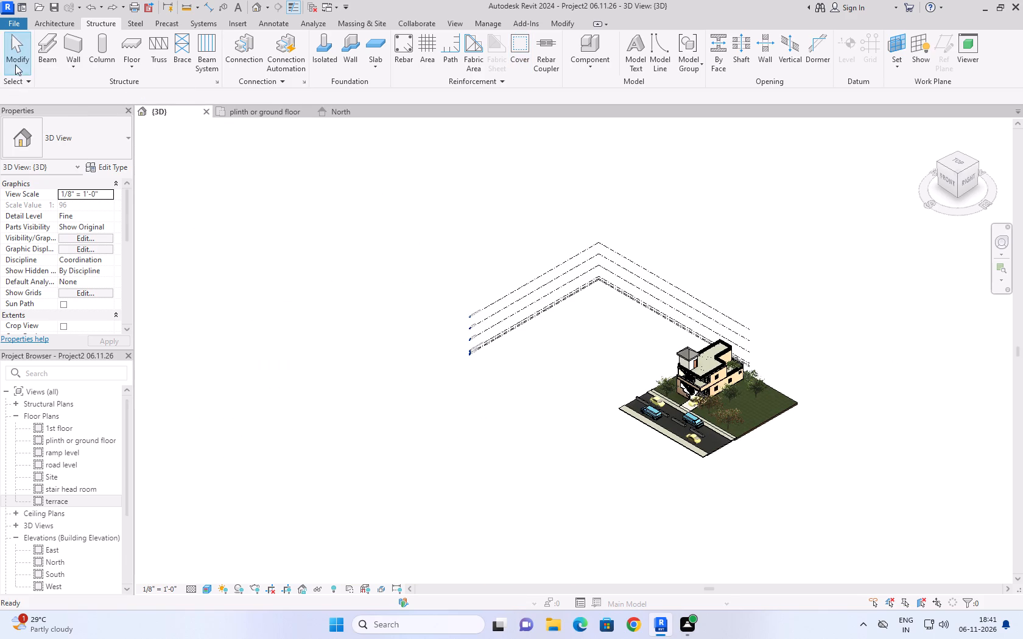
# Place a vertical 9"x12" concrete rectangular structural column from road level to plinth level, well away from the house.
pyautogui.click(34, 24)
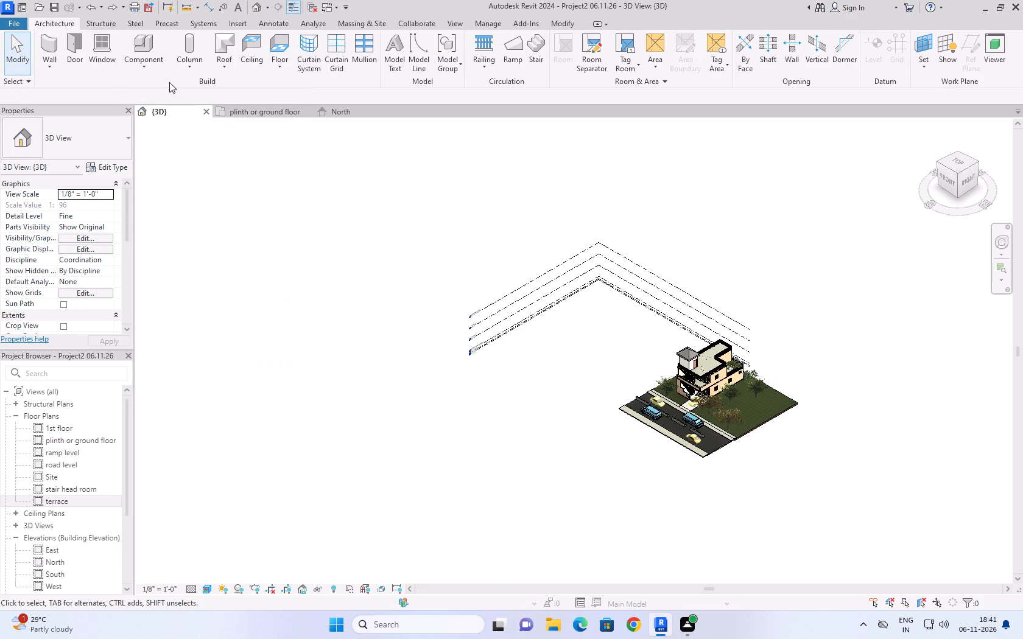
pyautogui.moveTo(186, 75); pyautogui.dragTo(191, 68)
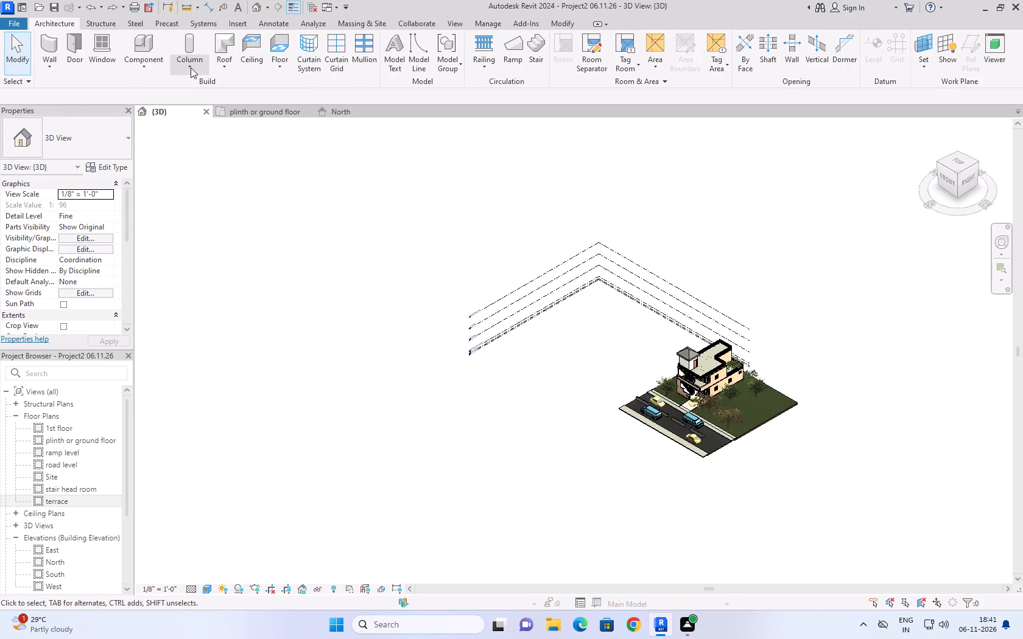
pyautogui.click(191, 68)
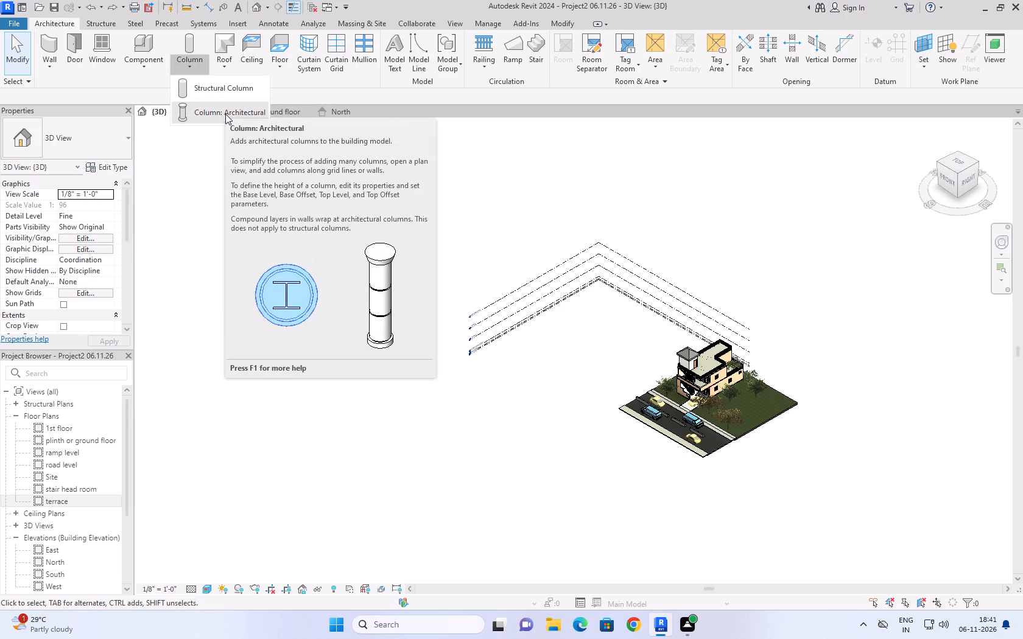
pyautogui.click(212, 86)
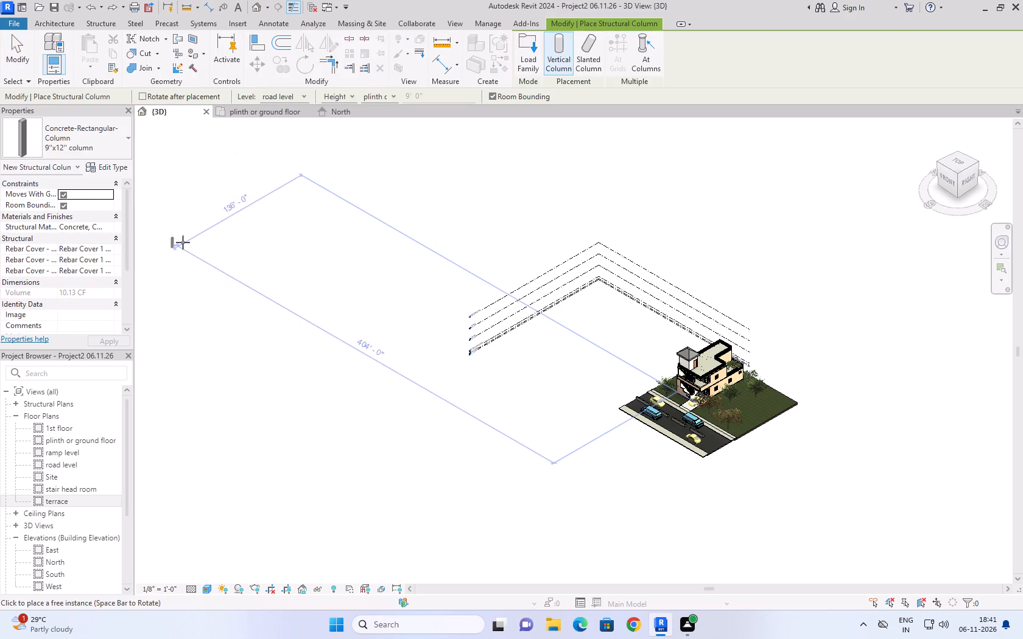
pyautogui.click(274, 315)
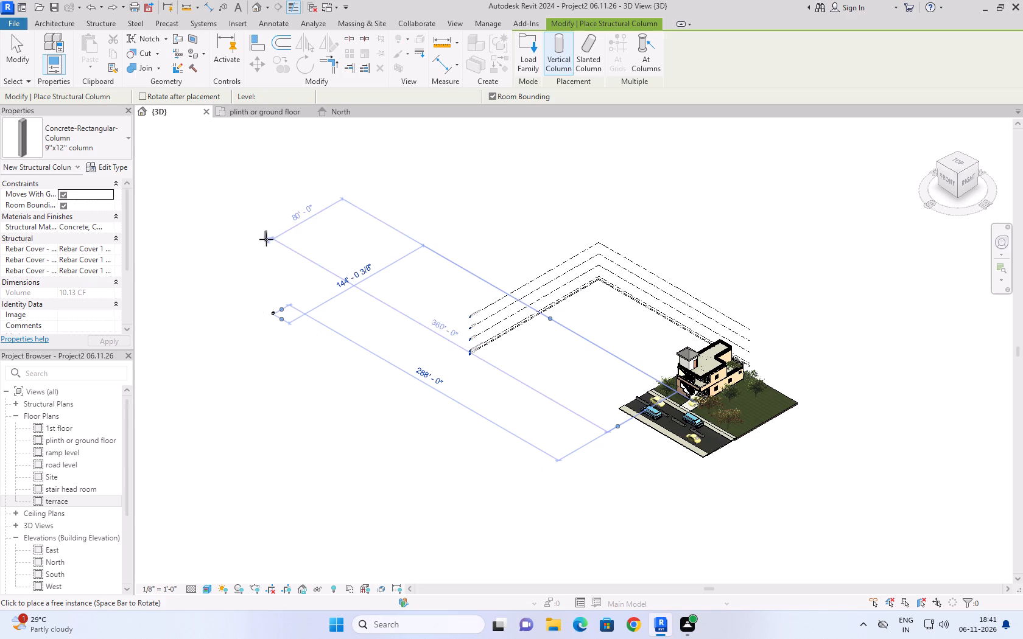
pyautogui.scroll(12, 317, 278)
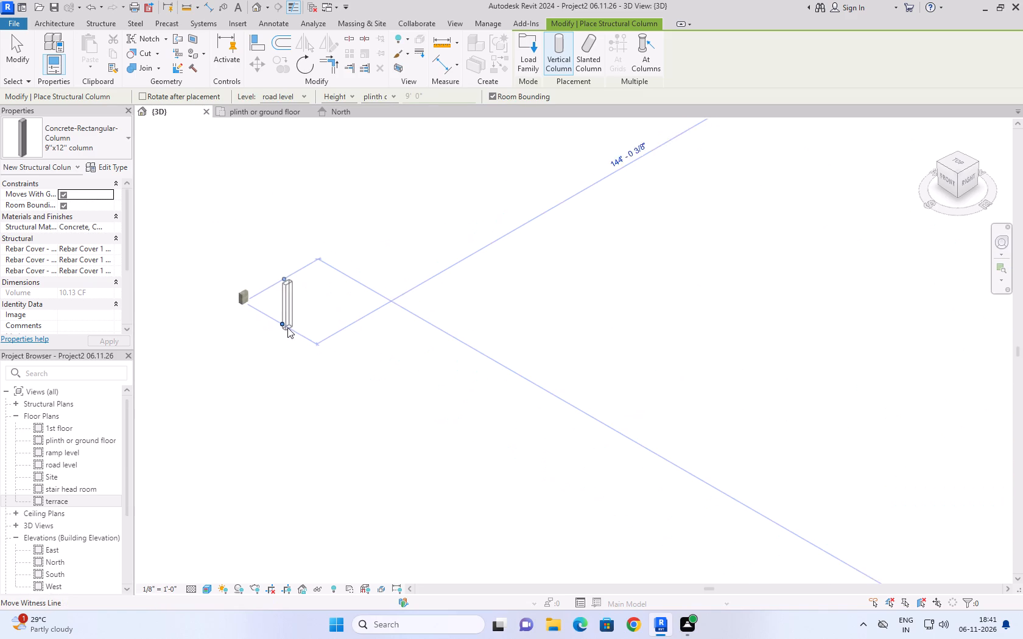
pyautogui.click(15, 33)
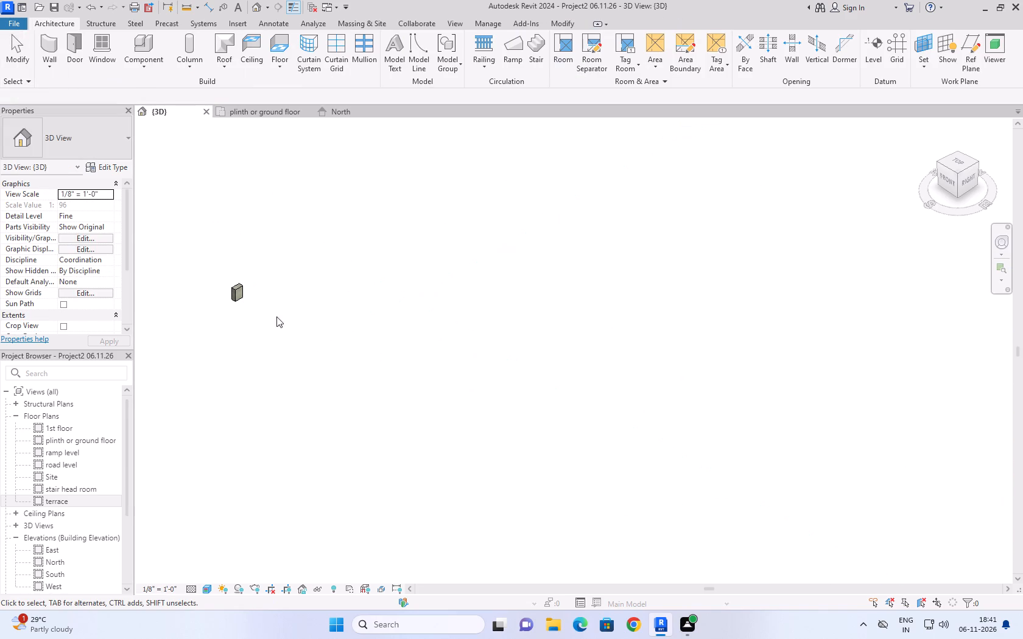
# Start free-form rebar in the new column with the Maximum Spacing layout, and try a side face as host surface for aligned distribution.
pyautogui.click(239, 290)
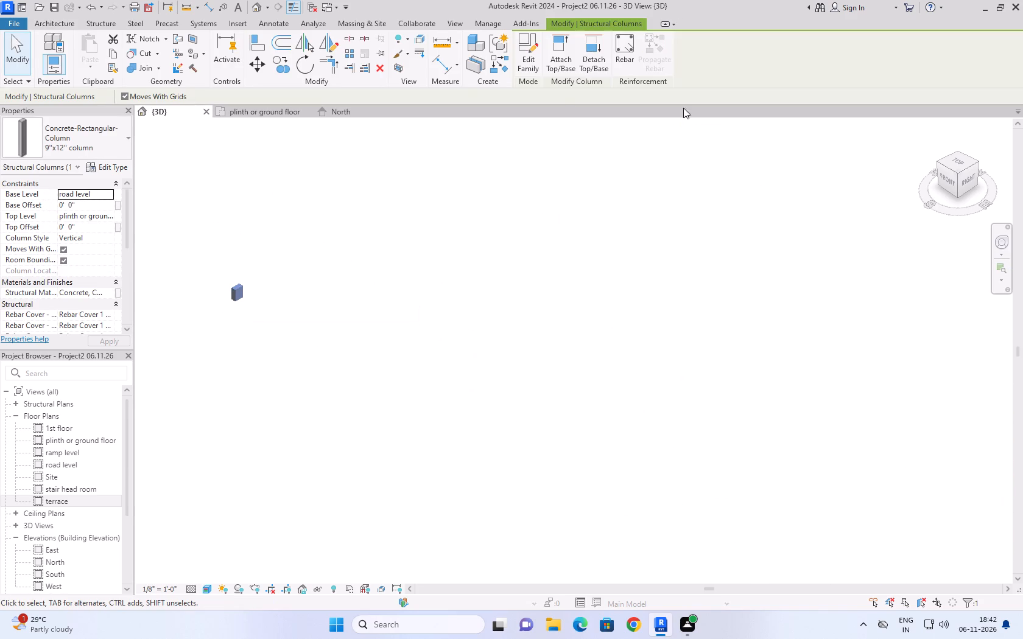
pyautogui.click(626, 39)
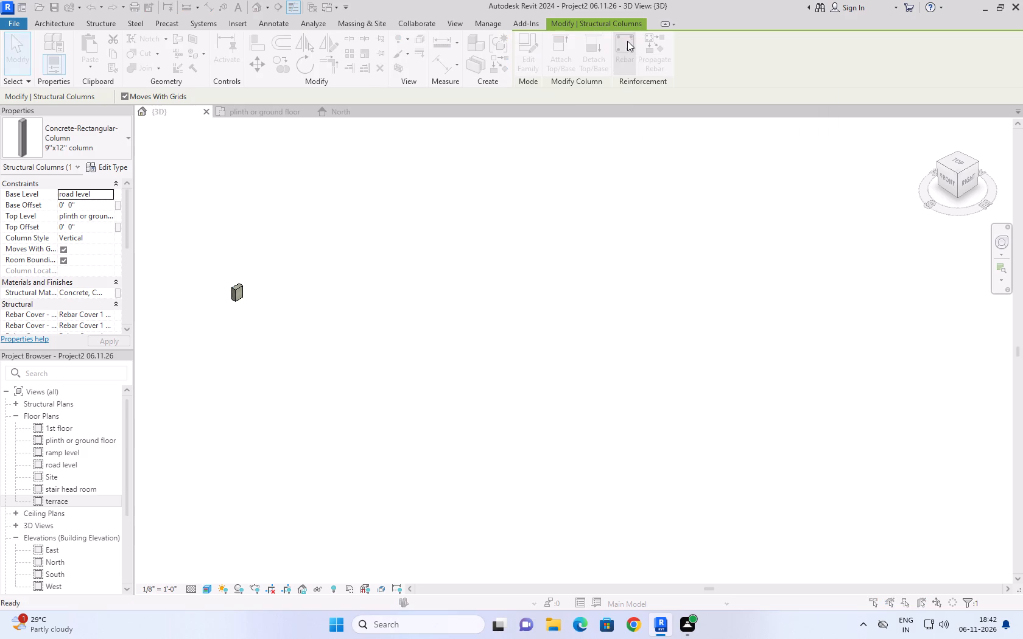
pyautogui.click(537, 337)
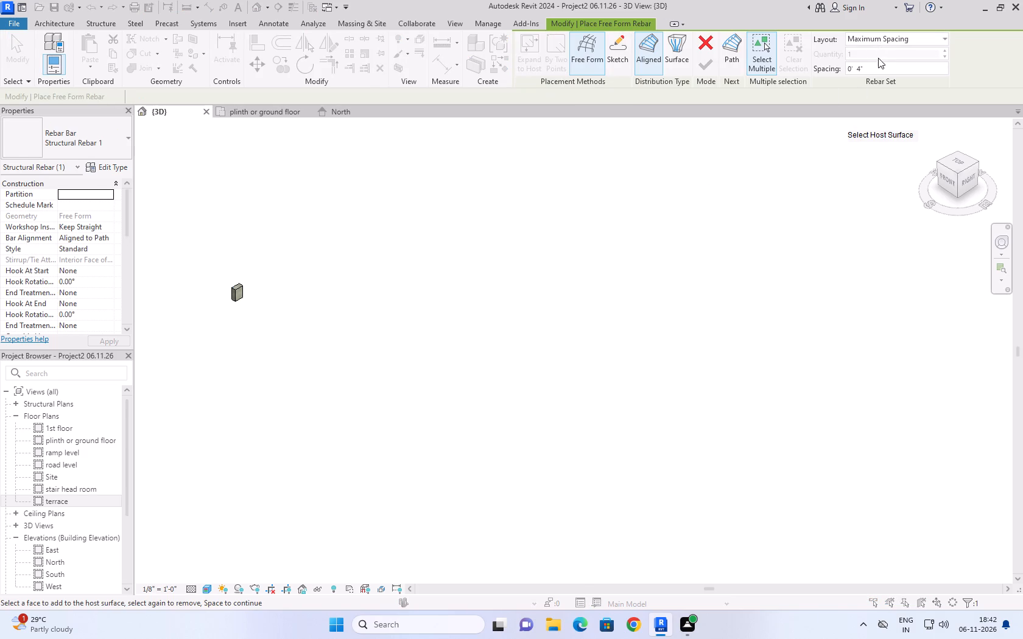
pyautogui.click(885, 42)
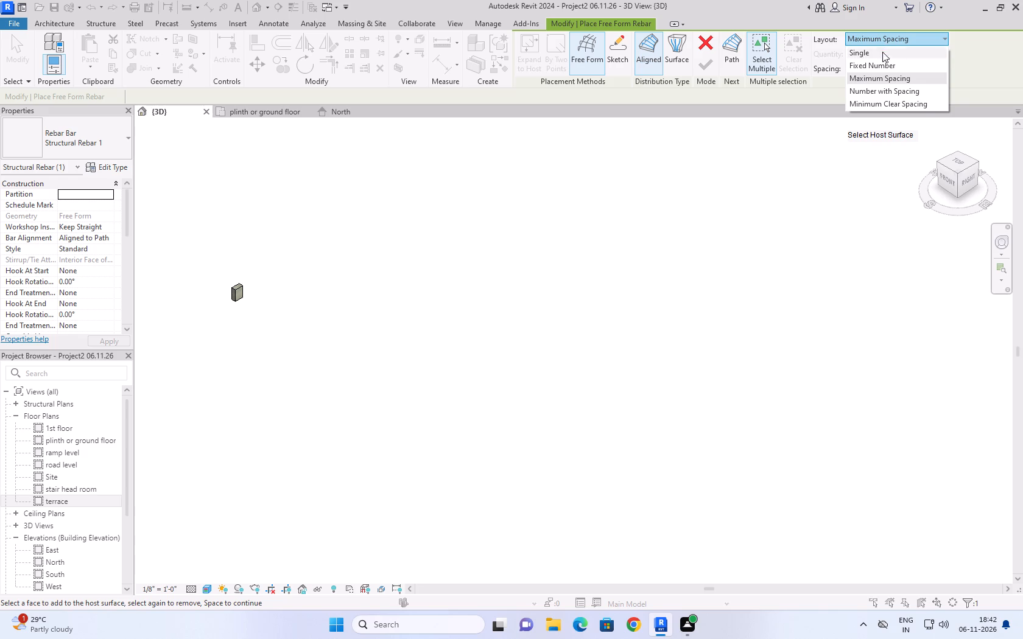
pyautogui.click(879, 75)
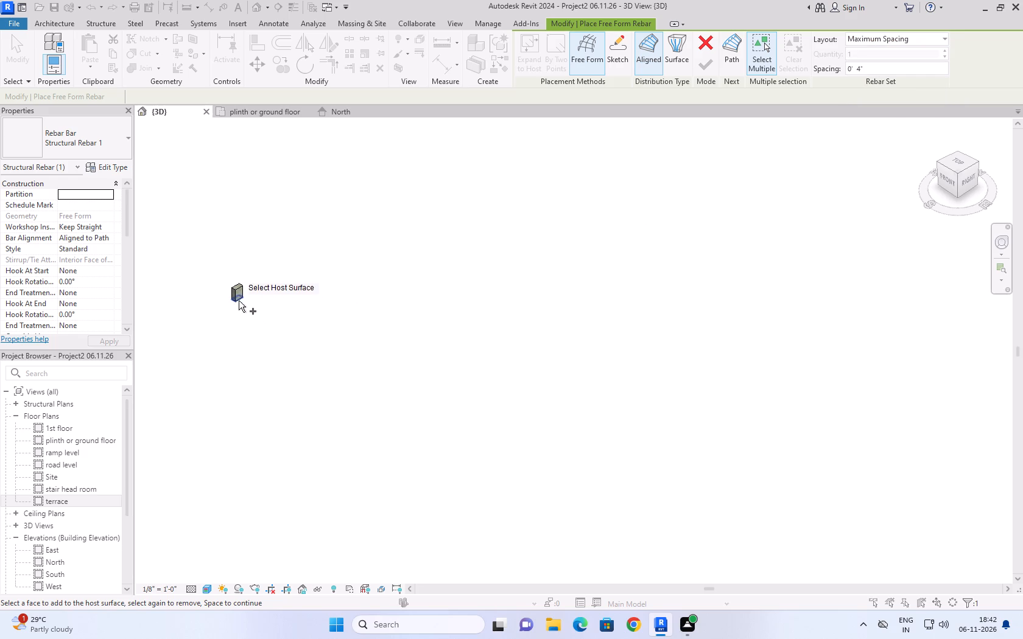
pyautogui.click(236, 292)
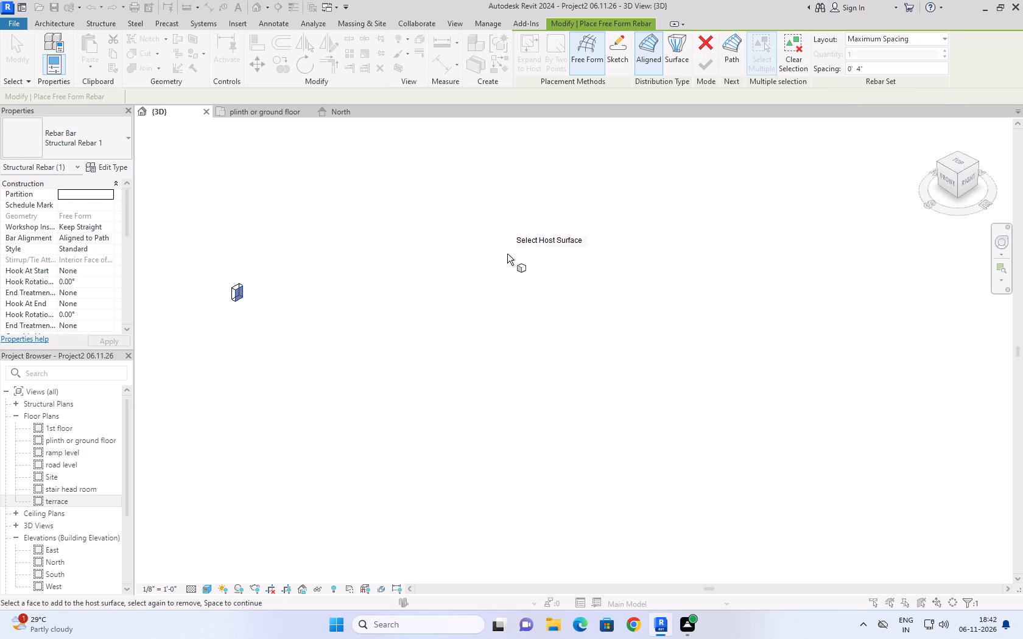
pyautogui.click(793, 66)
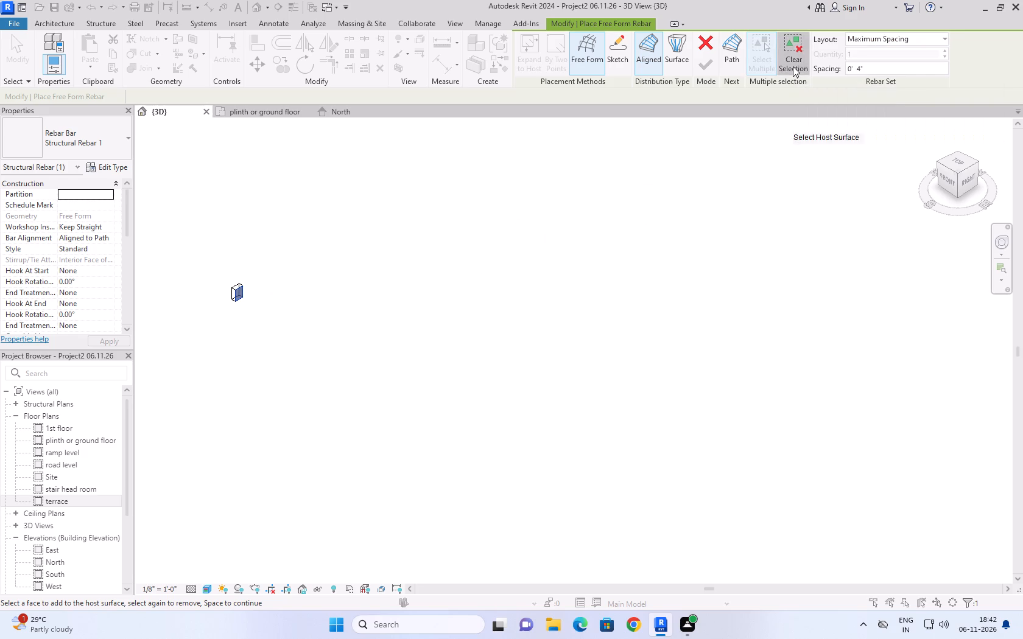
pyautogui.click(757, 66)
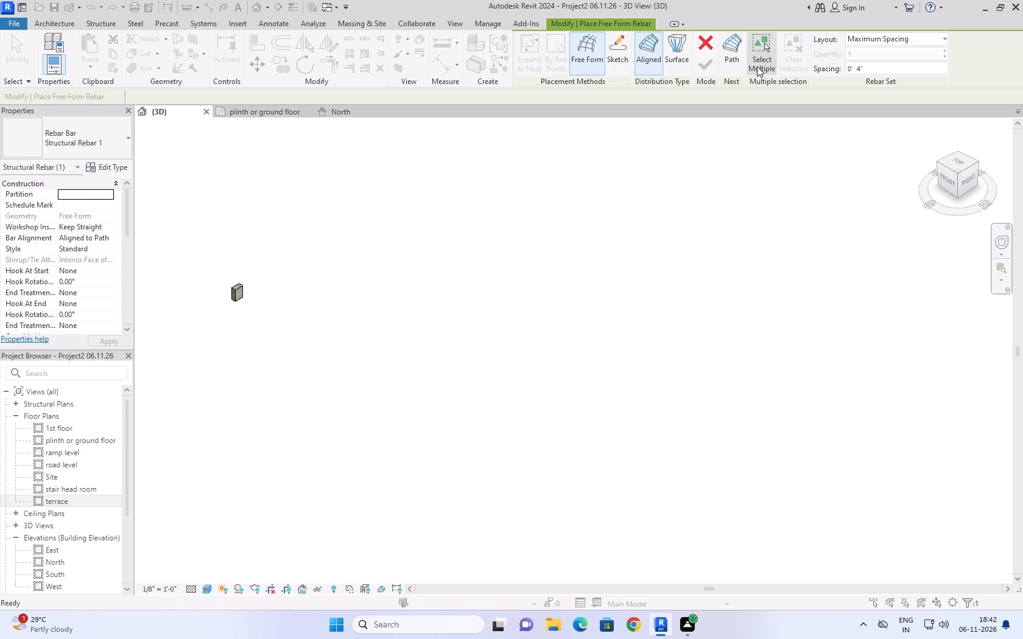
pyautogui.click(237, 296)
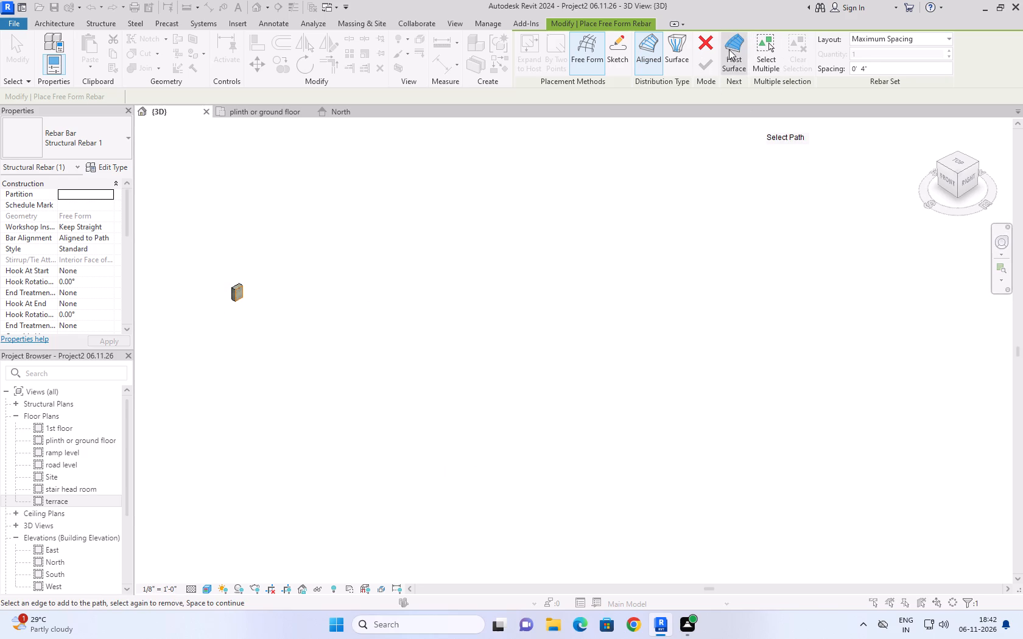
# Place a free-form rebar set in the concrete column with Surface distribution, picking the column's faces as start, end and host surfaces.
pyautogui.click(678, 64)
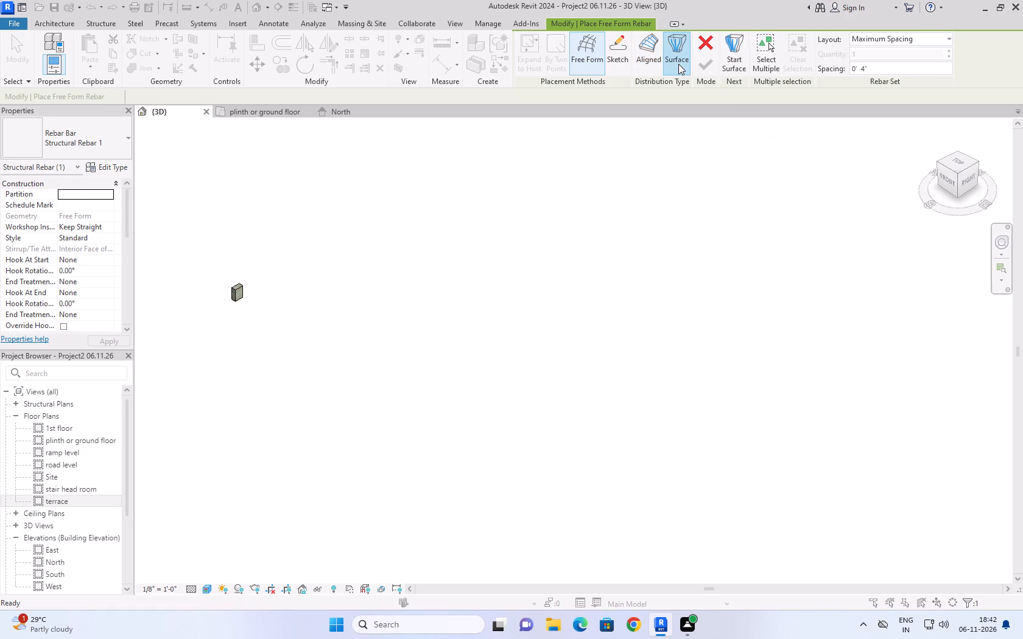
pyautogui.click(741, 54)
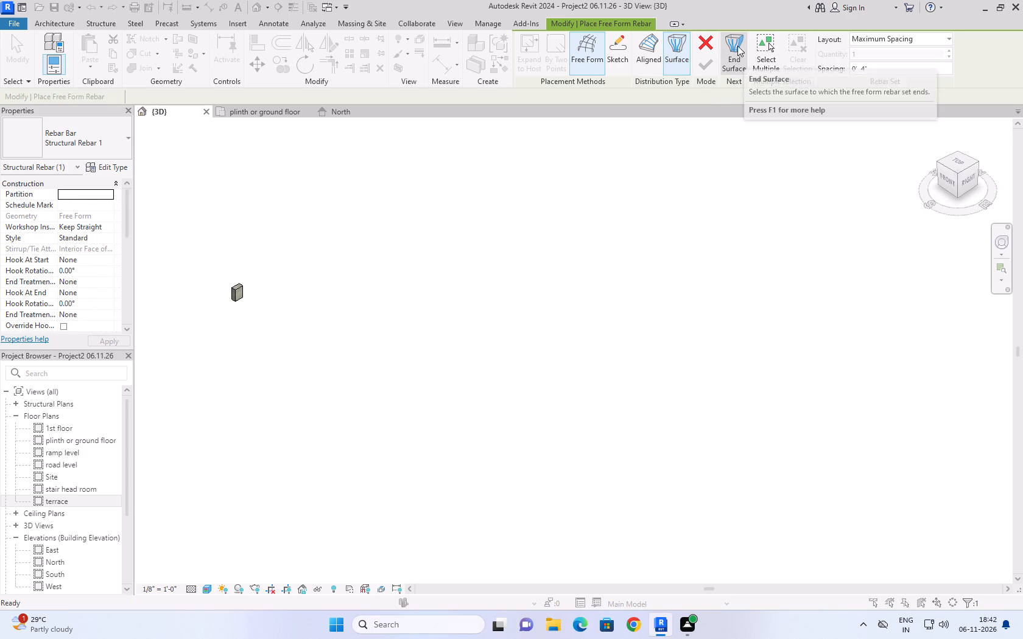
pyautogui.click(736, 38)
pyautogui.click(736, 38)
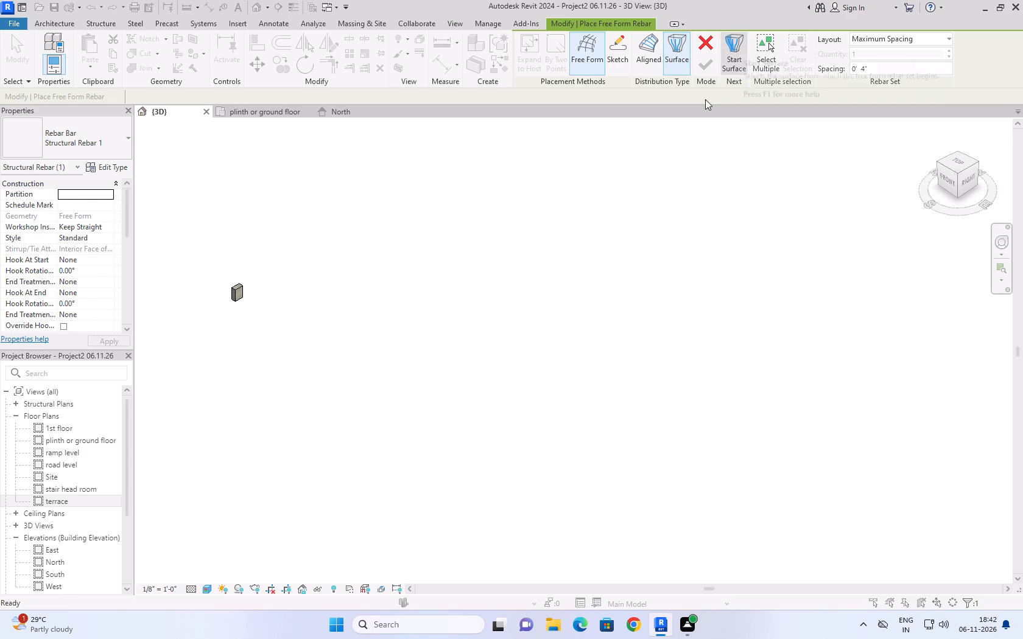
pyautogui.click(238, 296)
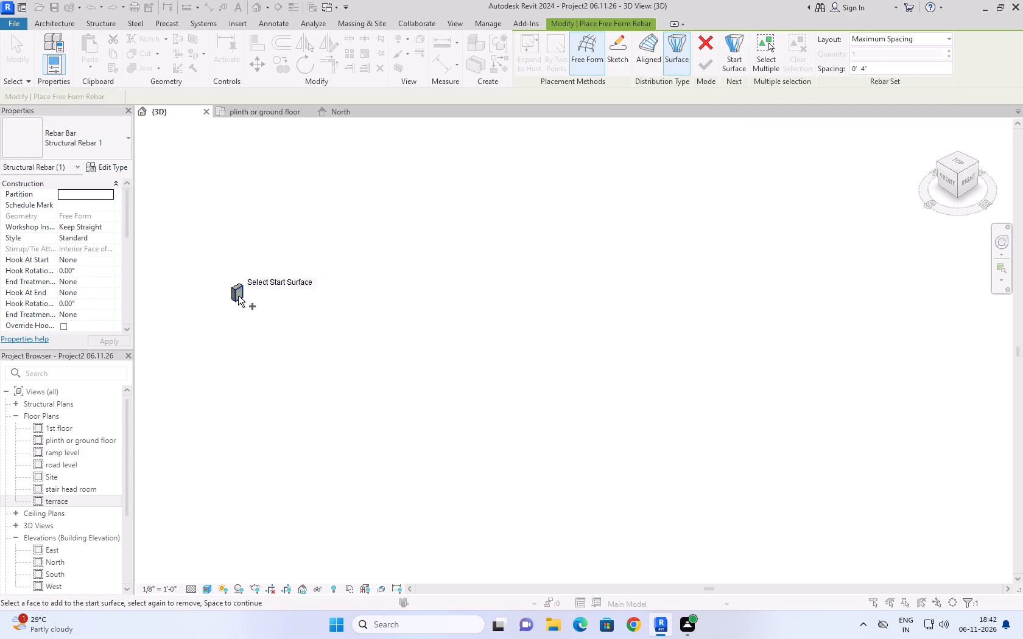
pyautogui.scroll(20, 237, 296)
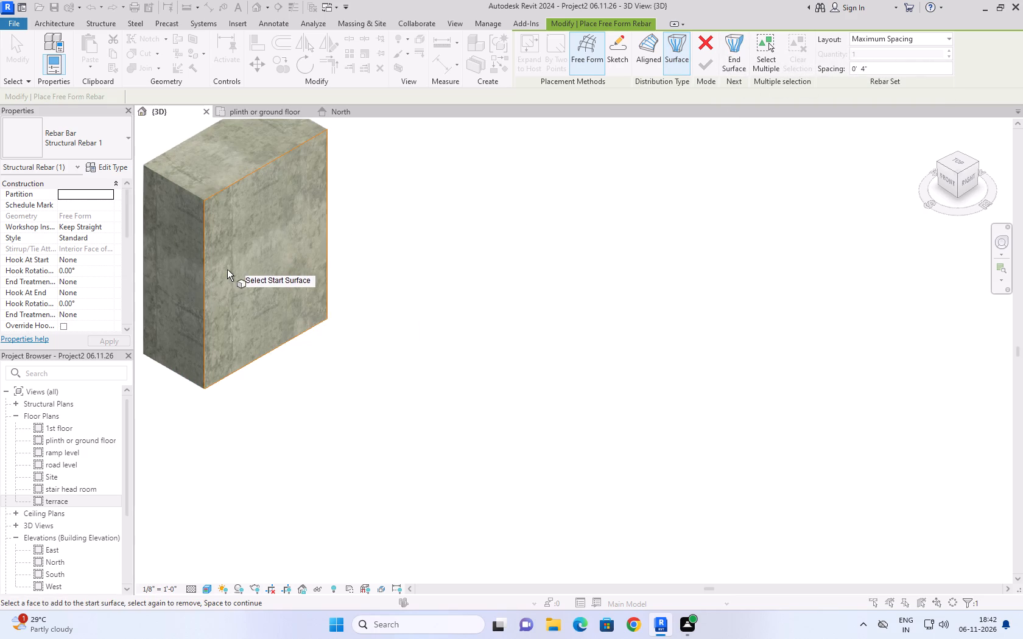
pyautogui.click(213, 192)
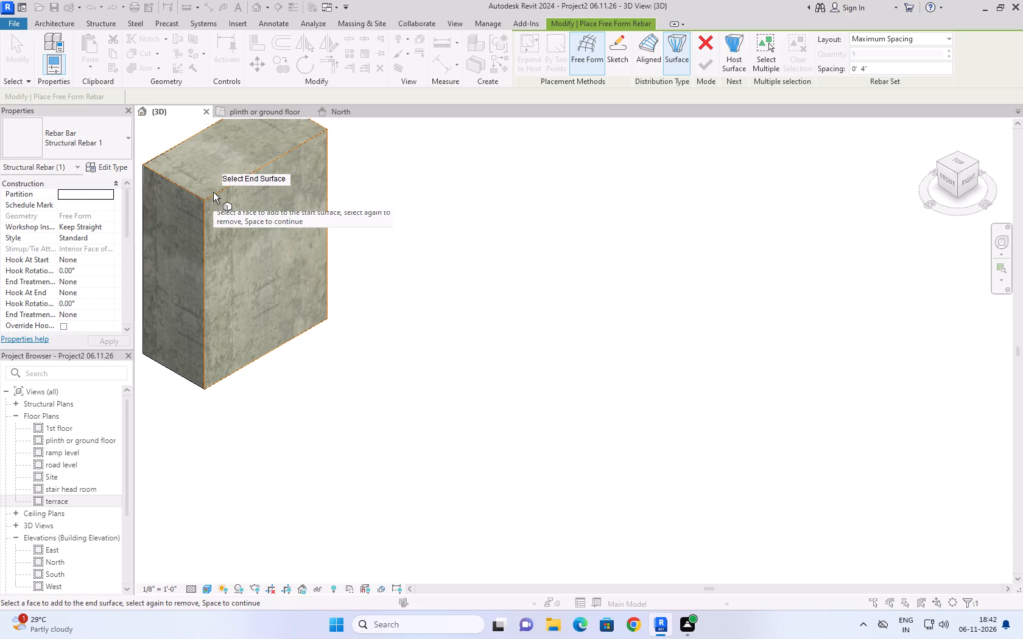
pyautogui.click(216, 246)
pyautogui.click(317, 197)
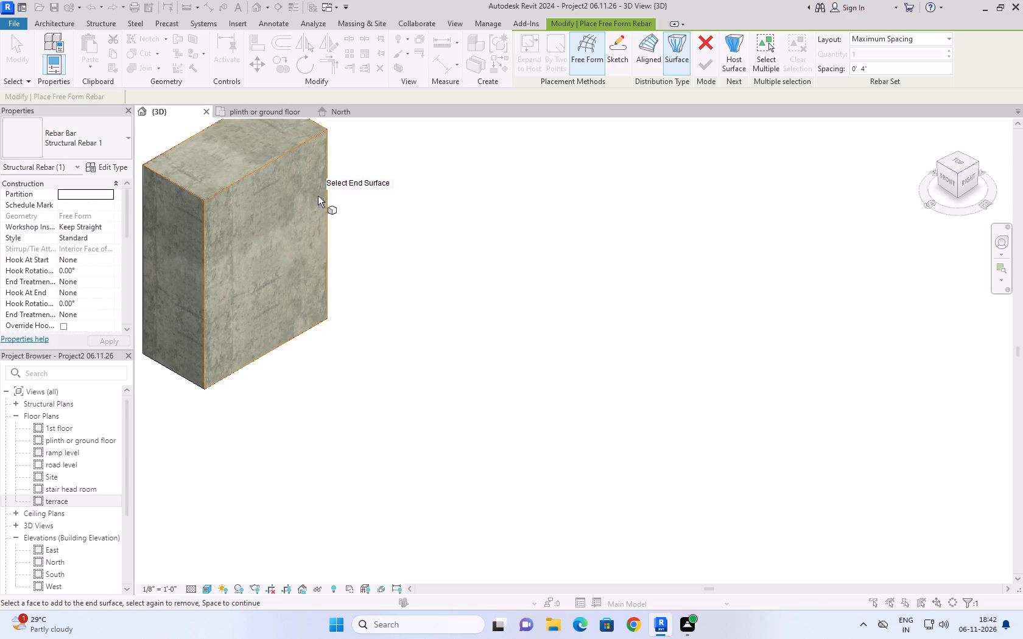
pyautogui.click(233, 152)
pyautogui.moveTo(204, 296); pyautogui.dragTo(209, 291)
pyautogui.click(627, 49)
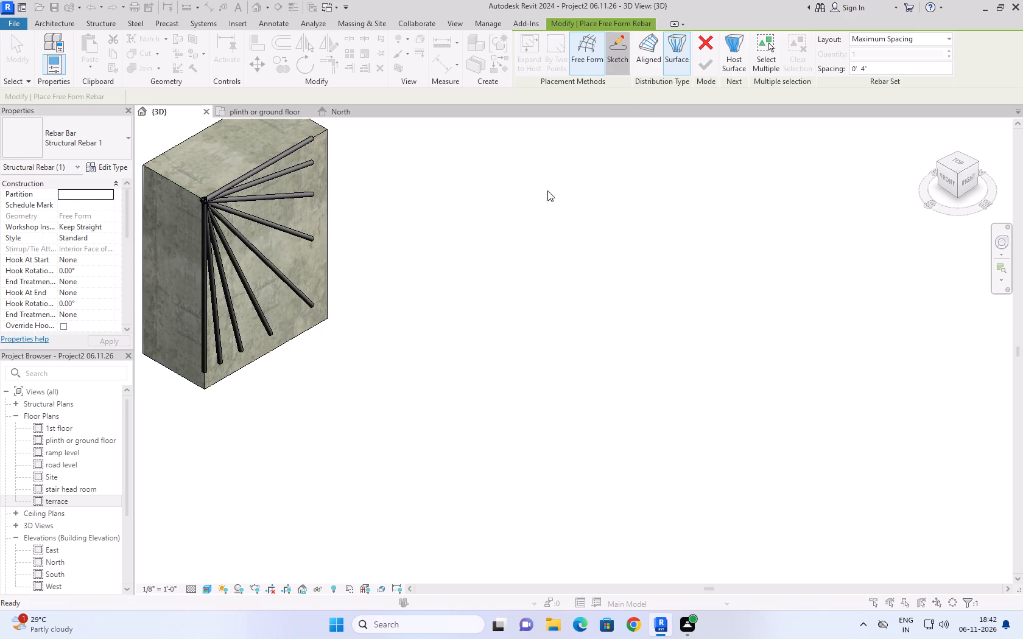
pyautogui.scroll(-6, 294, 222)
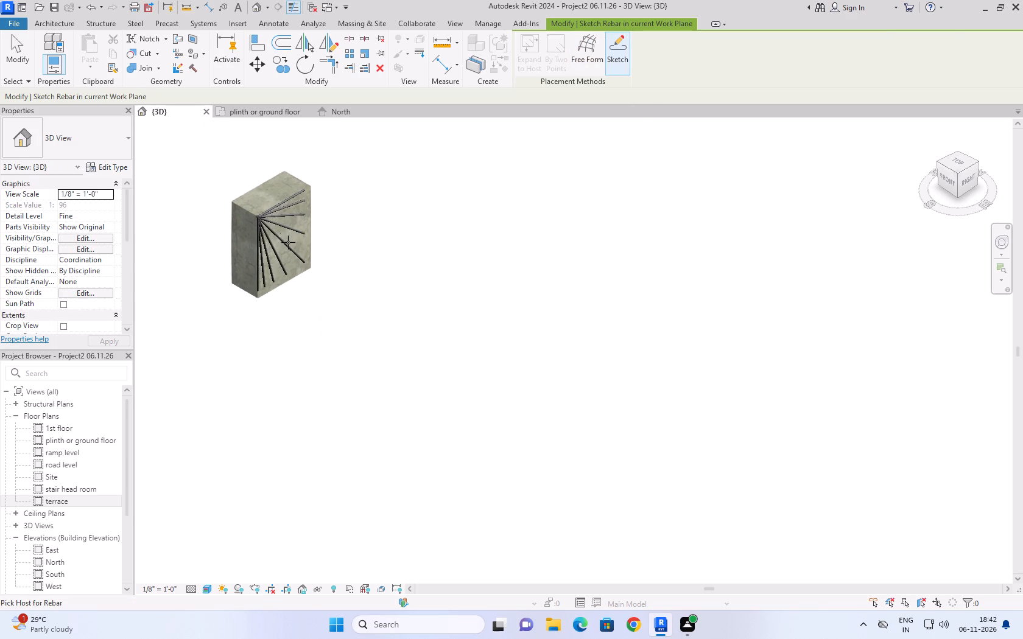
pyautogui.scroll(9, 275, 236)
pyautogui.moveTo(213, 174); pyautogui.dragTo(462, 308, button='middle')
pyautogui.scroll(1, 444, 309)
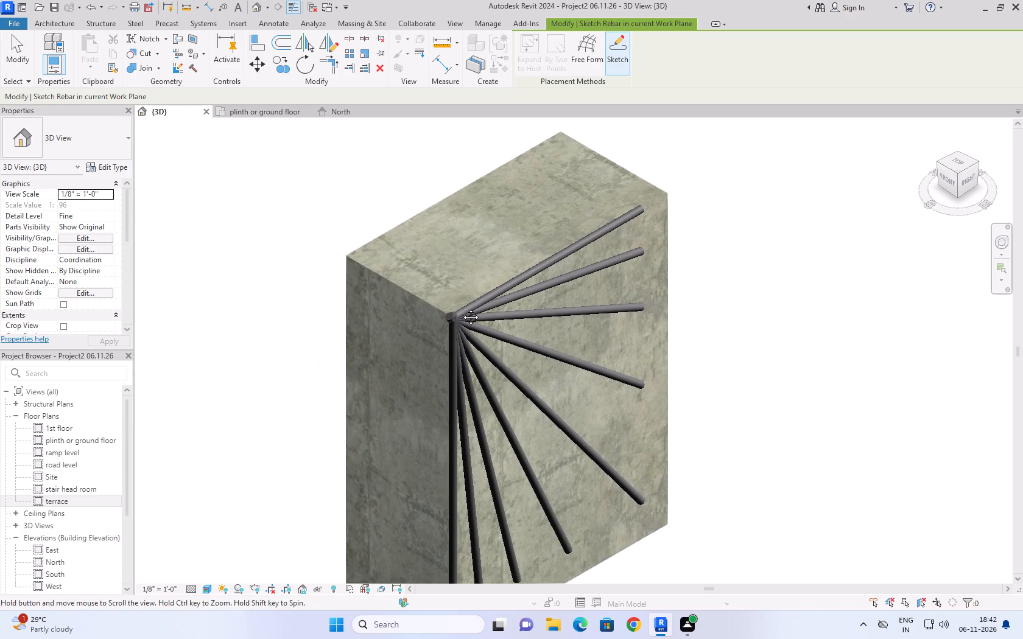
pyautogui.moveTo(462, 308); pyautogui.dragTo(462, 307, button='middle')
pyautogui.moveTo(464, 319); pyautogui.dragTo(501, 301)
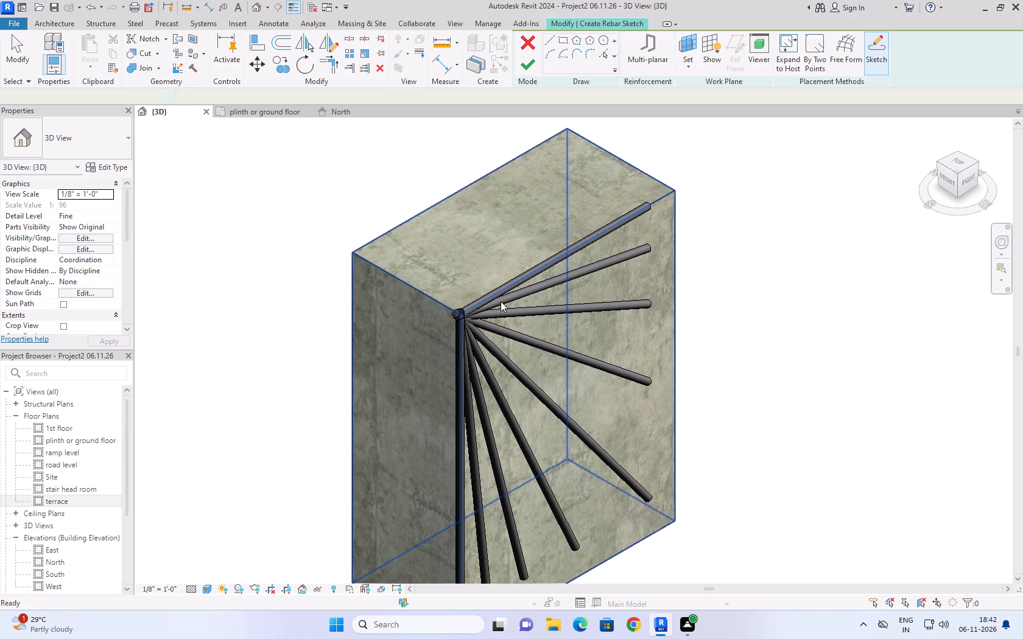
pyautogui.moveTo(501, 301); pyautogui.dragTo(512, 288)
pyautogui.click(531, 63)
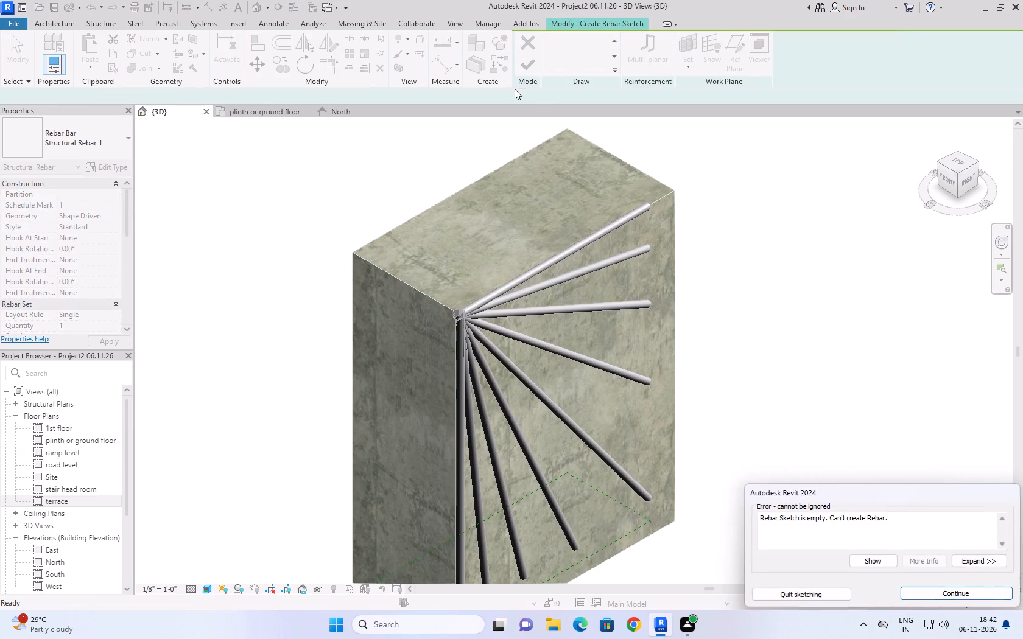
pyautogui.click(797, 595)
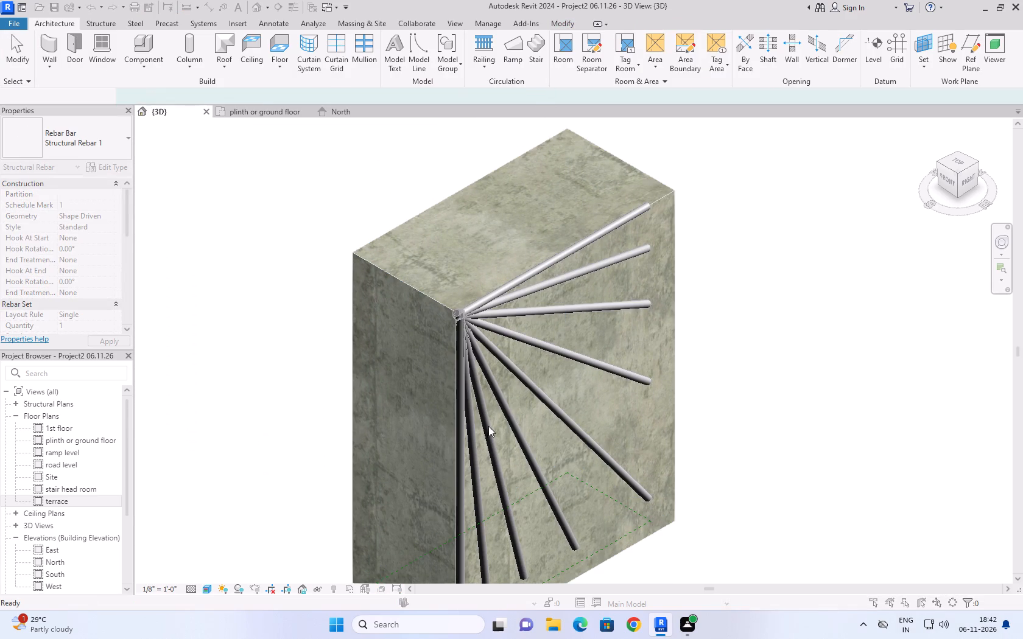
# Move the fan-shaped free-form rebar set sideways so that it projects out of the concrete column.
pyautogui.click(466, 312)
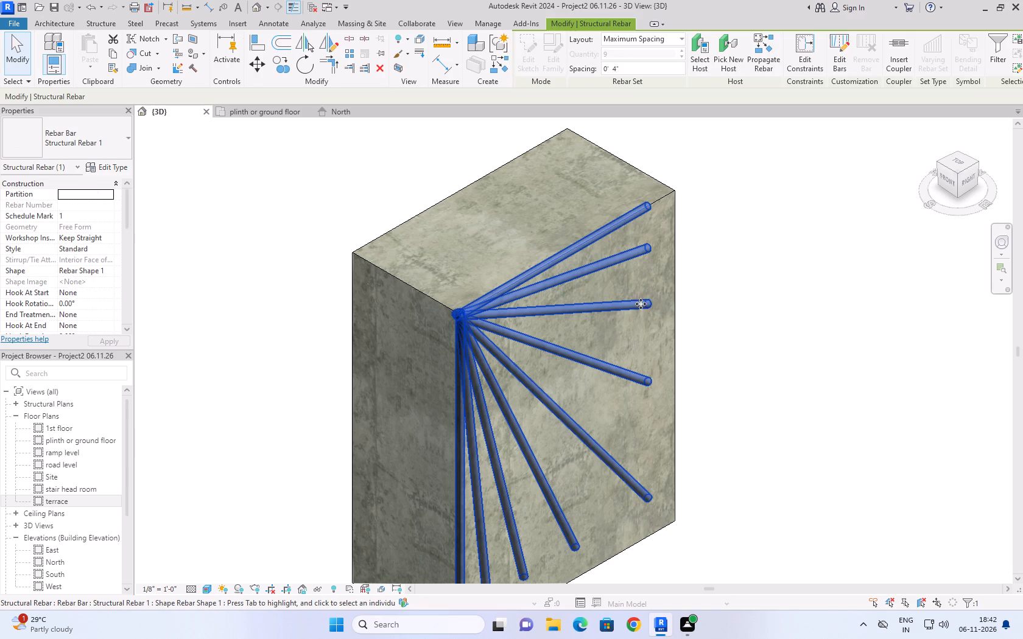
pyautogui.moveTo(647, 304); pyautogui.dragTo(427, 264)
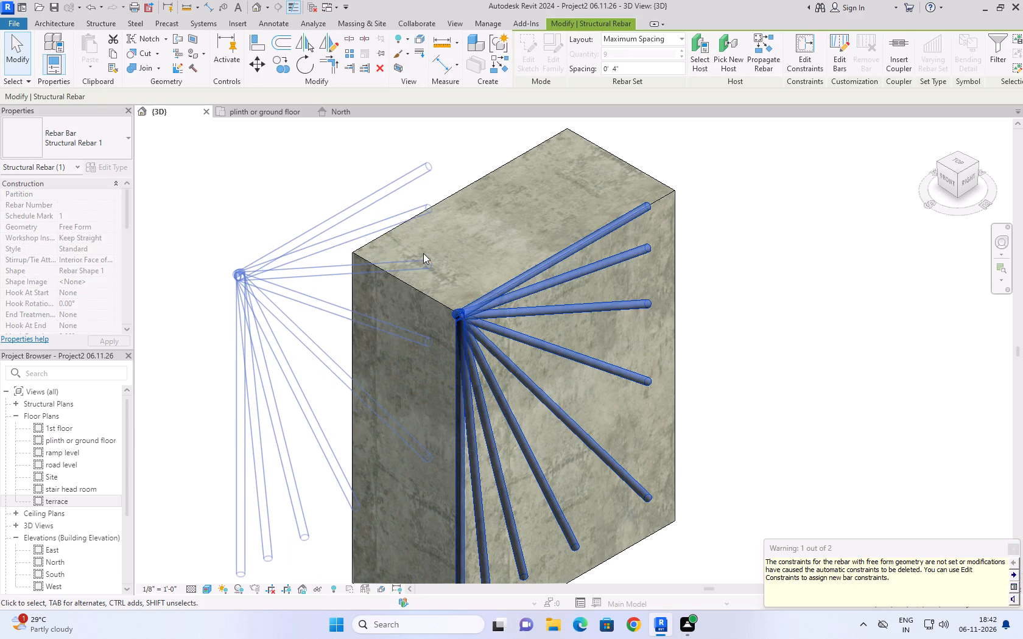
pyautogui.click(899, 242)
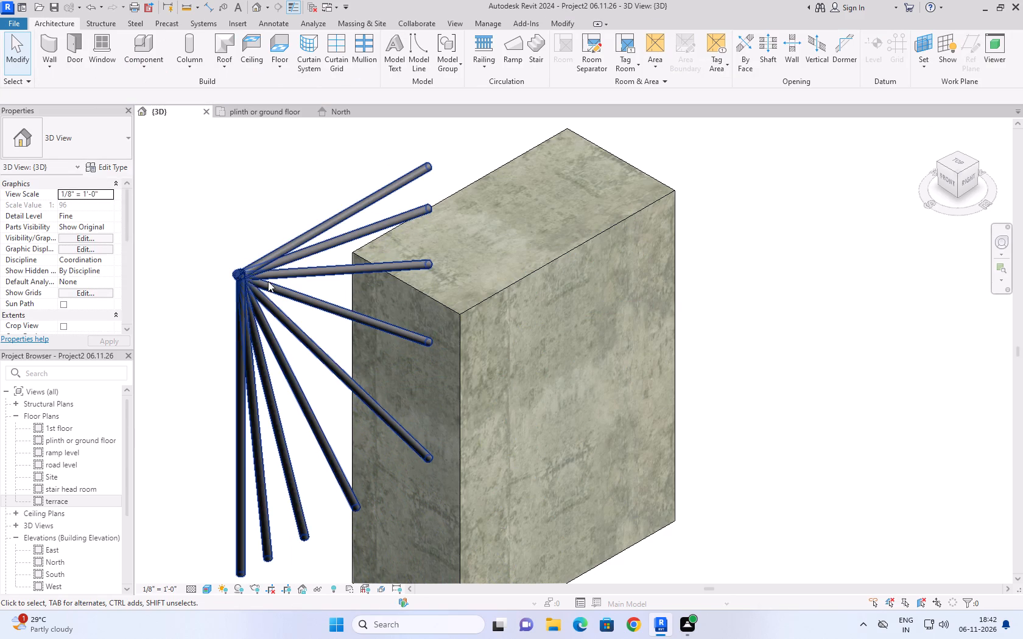
# Delete the trial free-form rebar set and the separate 9"x12" concrete column.
pyautogui.click(248, 276)
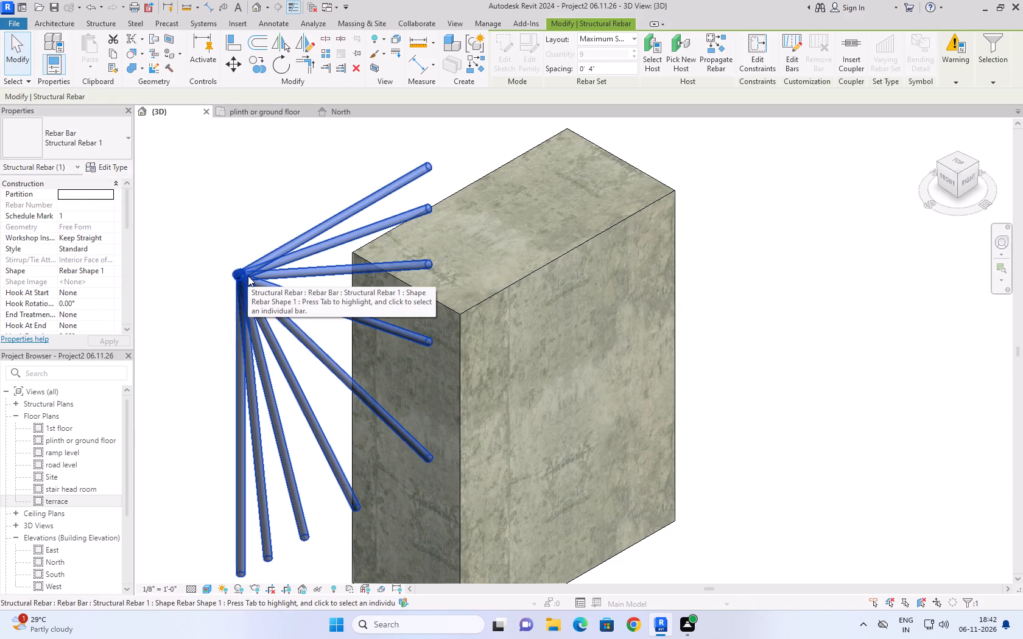
pyautogui.press('Delete')
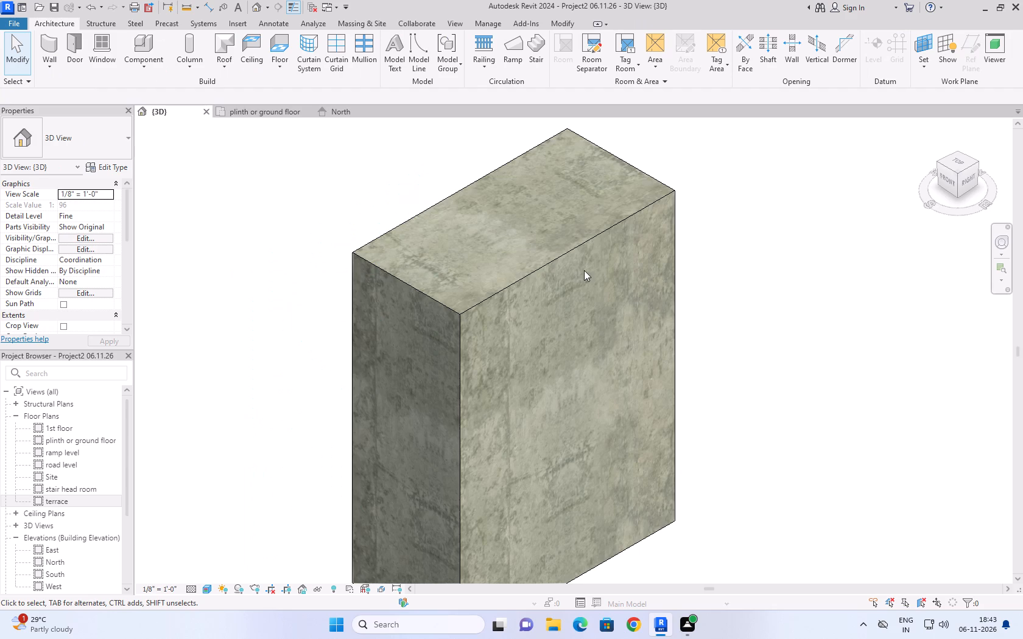
pyautogui.click(466, 312)
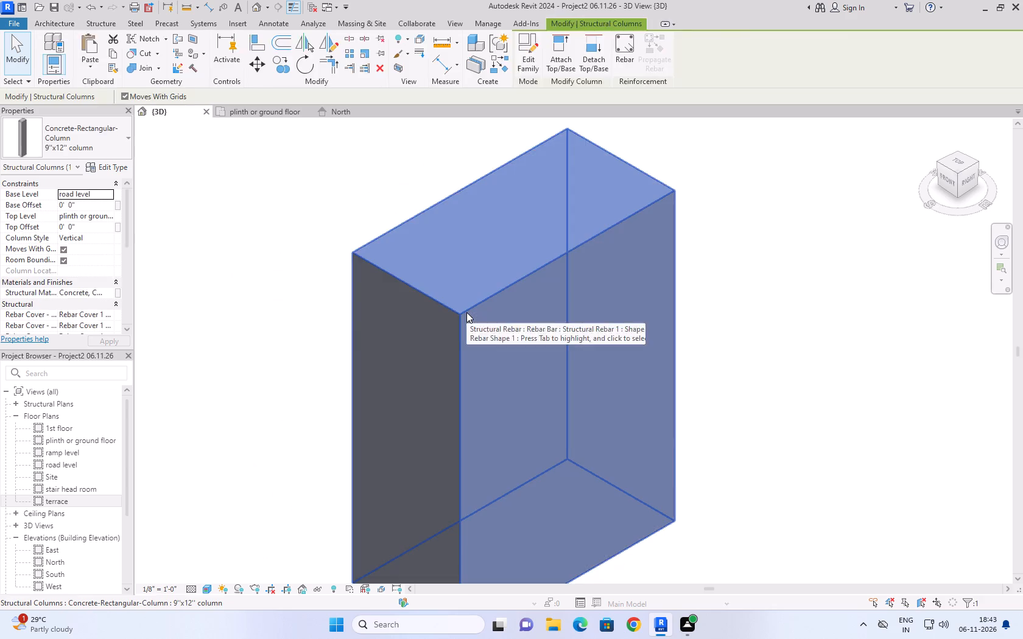
pyautogui.press('Delete')
pyautogui.click(18, 61)
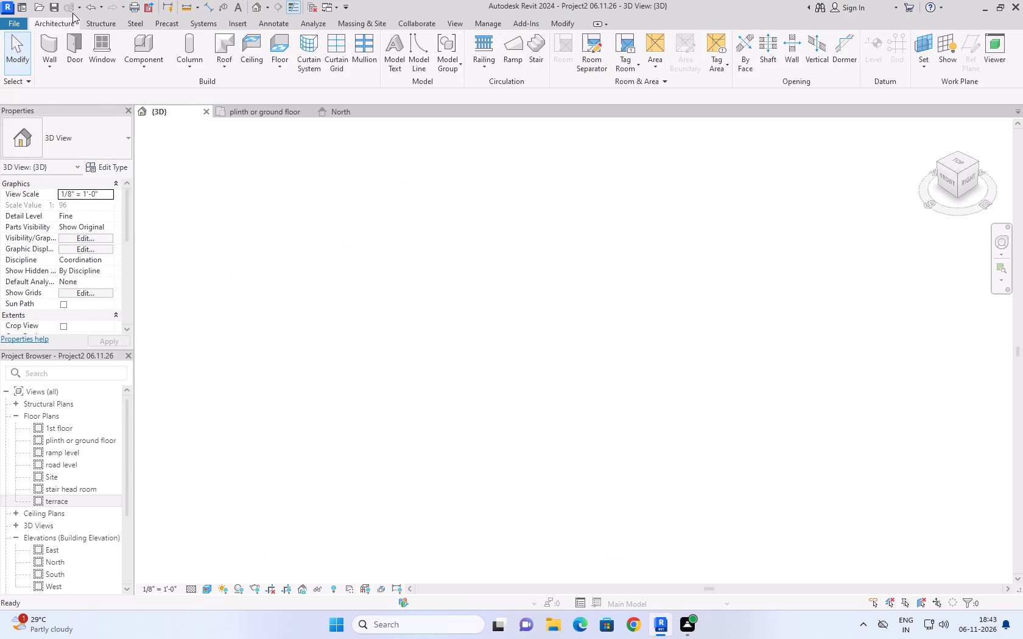
# Save the project with the whole house and site in the 3D view.
pyautogui.click(94, 20)
pyautogui.click(5, 54)
pyautogui.scroll(-5, 506, 195)
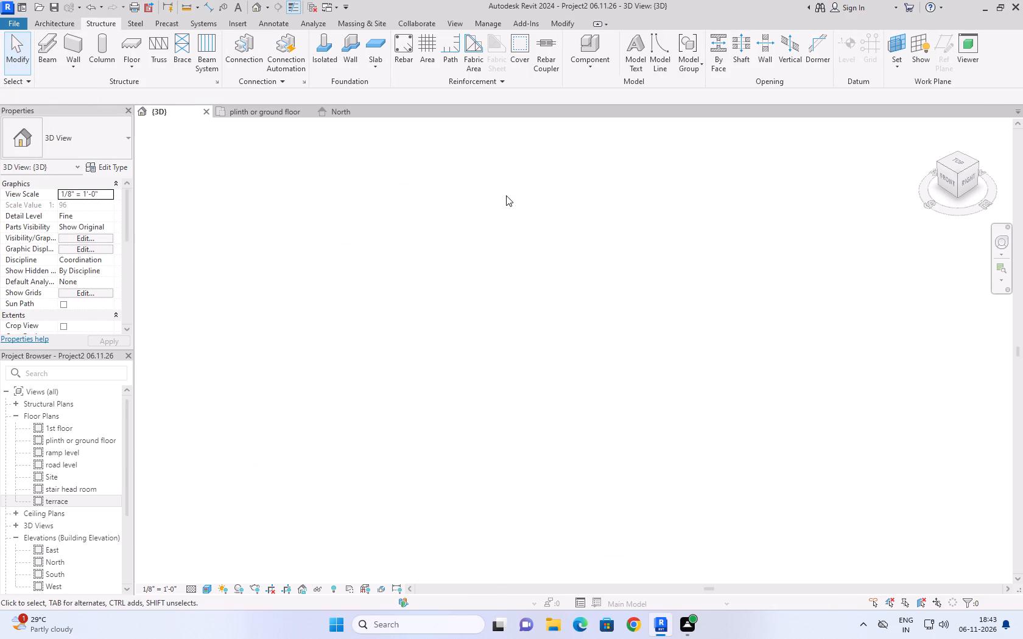
pyautogui.scroll(-20, 506, 195)
pyautogui.scroll(-7, 506, 195)
pyautogui.middleClick(506, 195)
pyautogui.scroll(-2, 588, 517)
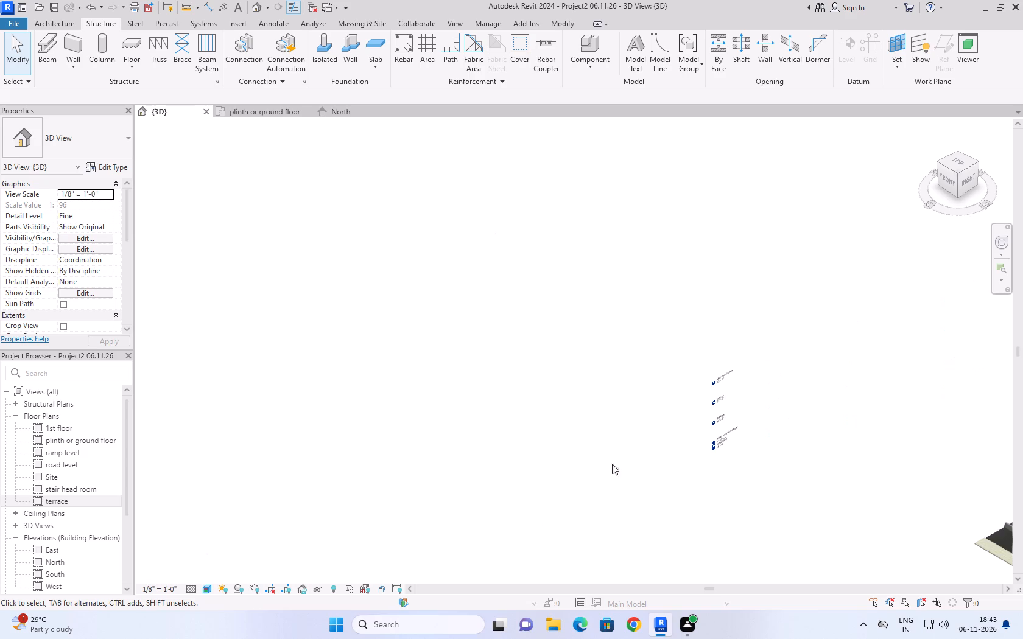
pyautogui.scroll(-7, 612, 464)
pyautogui.scroll(-1, 918, 478)
pyautogui.scroll(9, 918, 478)
pyautogui.scroll(4, 698, 468)
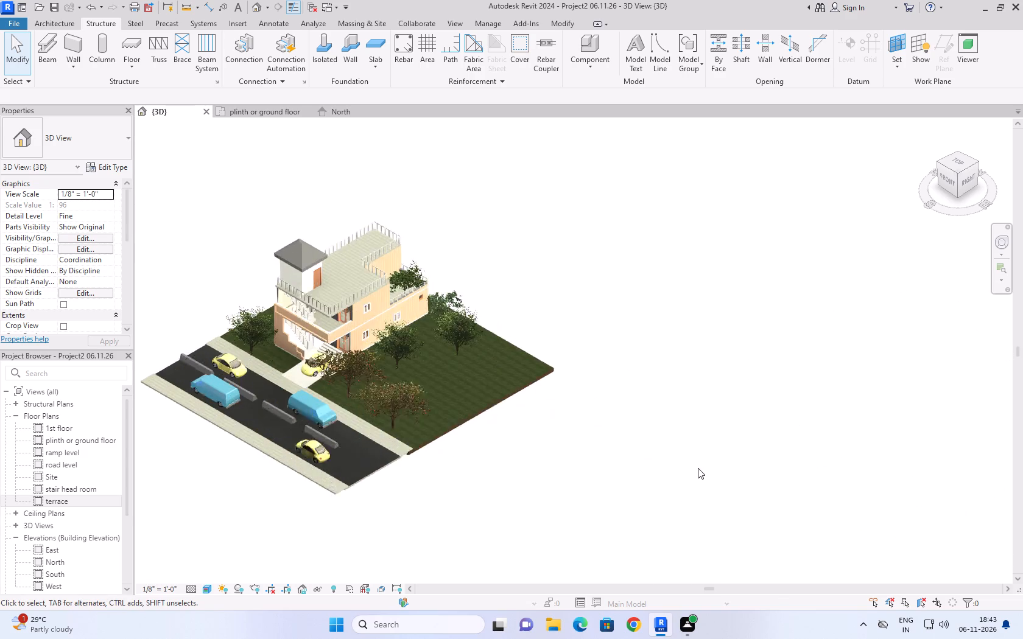
pyautogui.scroll(-4, 698, 468)
pyautogui.hotkey('ctrl', 's')
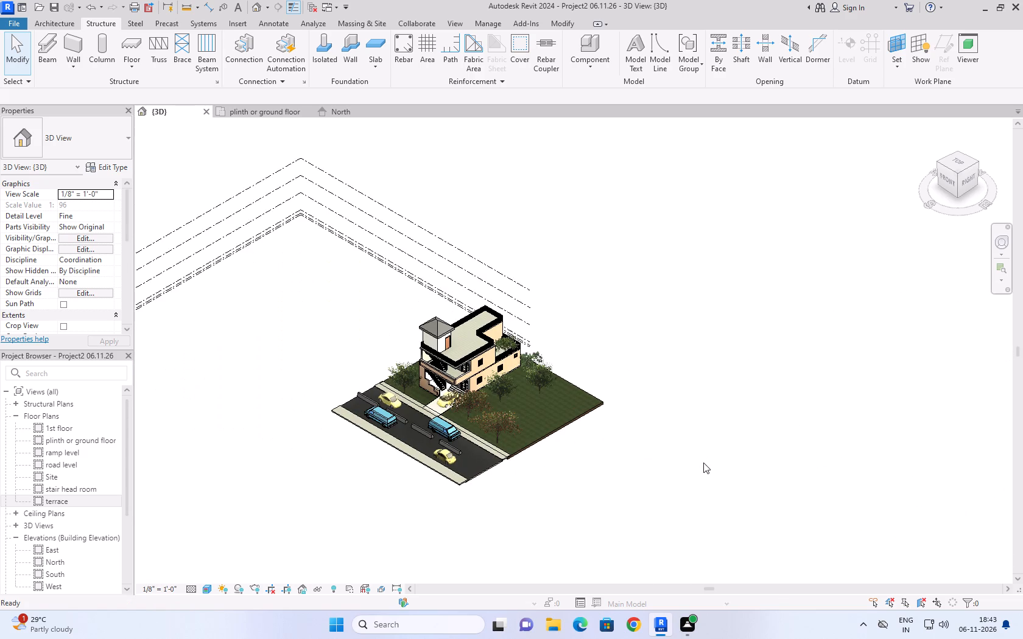
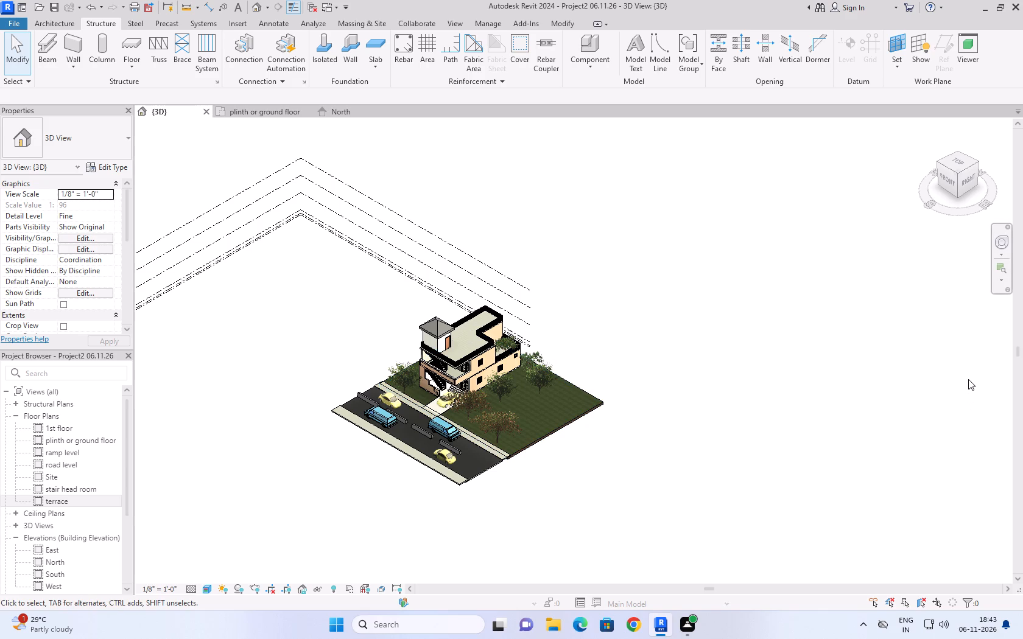
# Review the complete house model with its roof, terrace railings, stairs, trees, lawn and road with vehicles in the 3D view.
pyautogui.scroll(3, 631, 290)
pyautogui.scroll(-2, 517, 229)
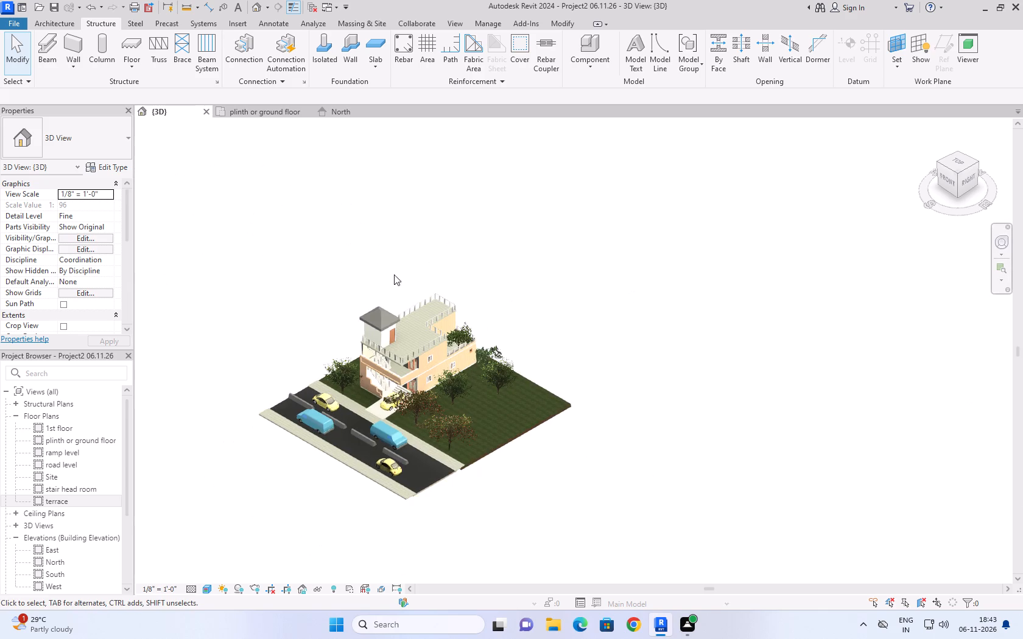
pyautogui.scroll(4, 300, 291)
pyautogui.scroll(-3, 524, 214)
pyautogui.scroll(4, 494, 391)
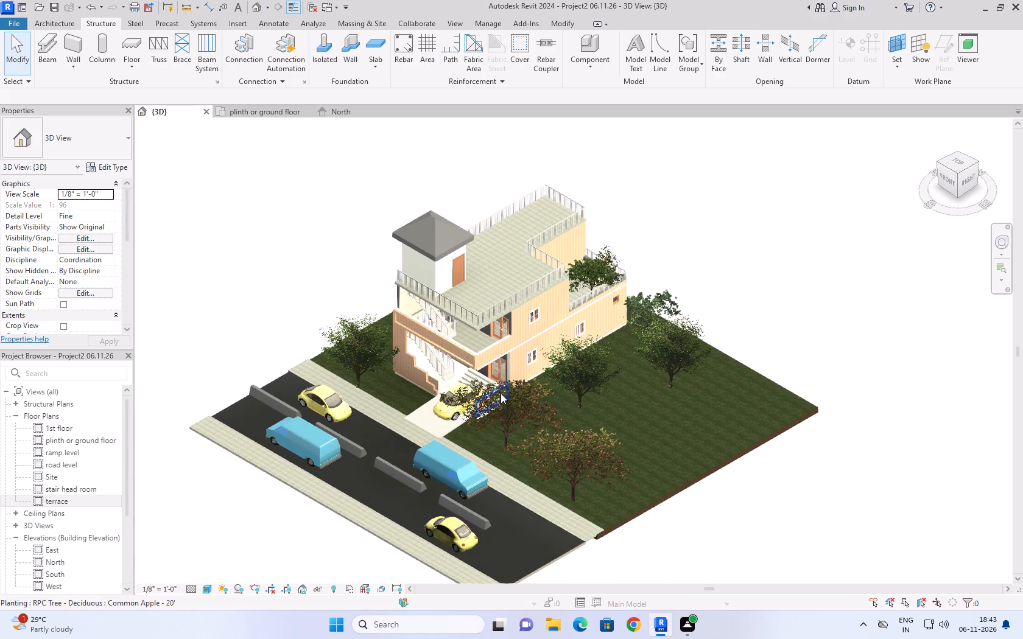
pyautogui.scroll(4, 300, 226)
pyautogui.scroll(-4, 380, 199)
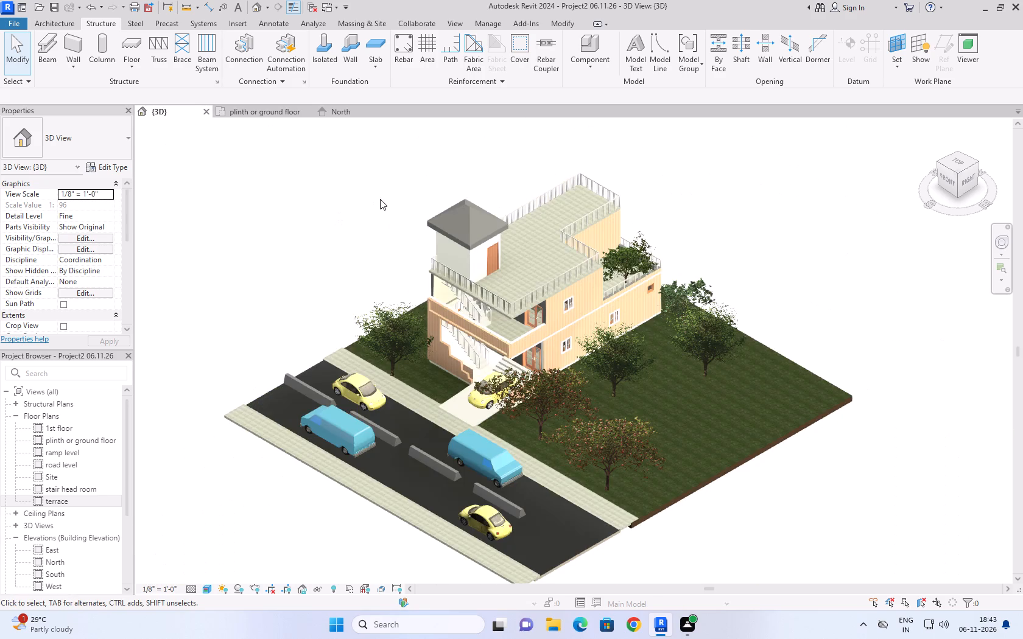
pyautogui.moveTo(403, 181); pyautogui.dragTo(359, 216, button='middle')
pyautogui.scroll(-3, 359, 216)
pyautogui.scroll(5, 396, 253)
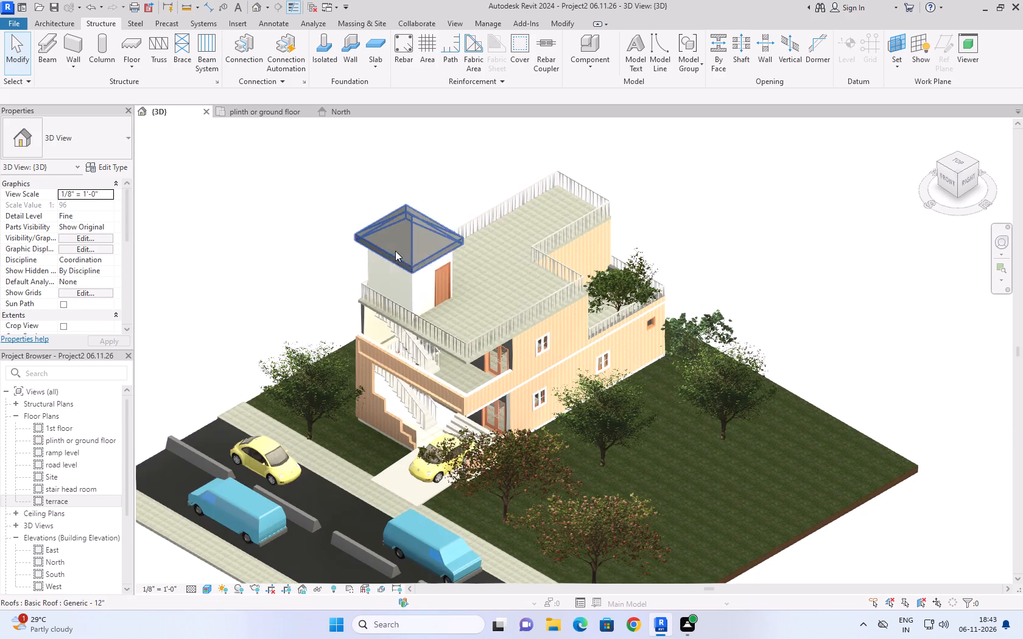
pyautogui.moveTo(360, 171); pyautogui.dragTo(360, 204, button='middle')
pyautogui.scroll(-3, 360, 204)
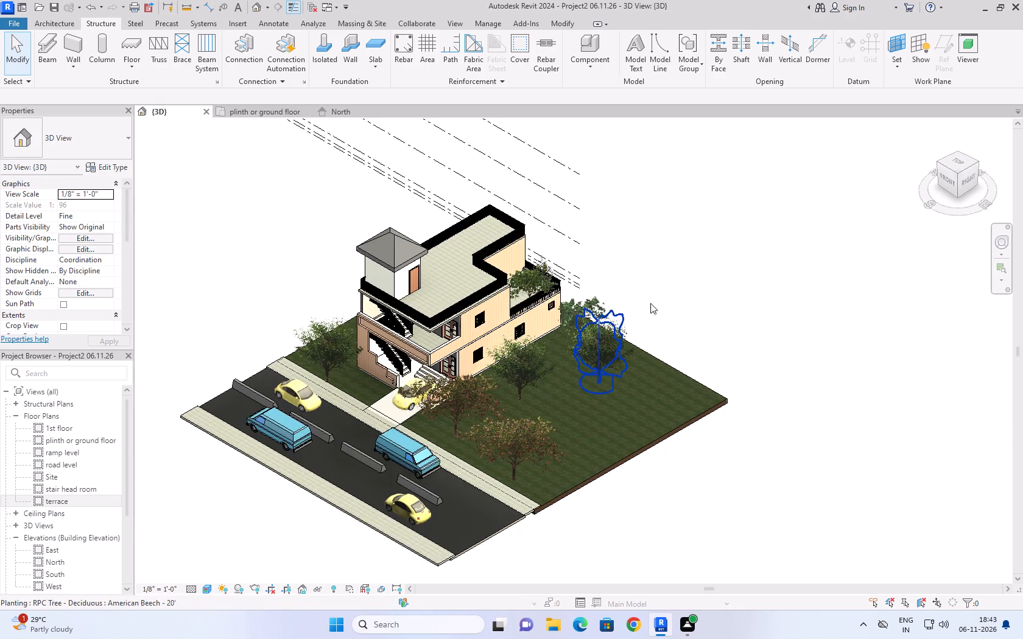
pyautogui.moveTo(682, 255); pyautogui.dragTo(707, 329, button='middle')
pyautogui.scroll(-3, 709, 346)
pyautogui.scroll(2, 684, 508)
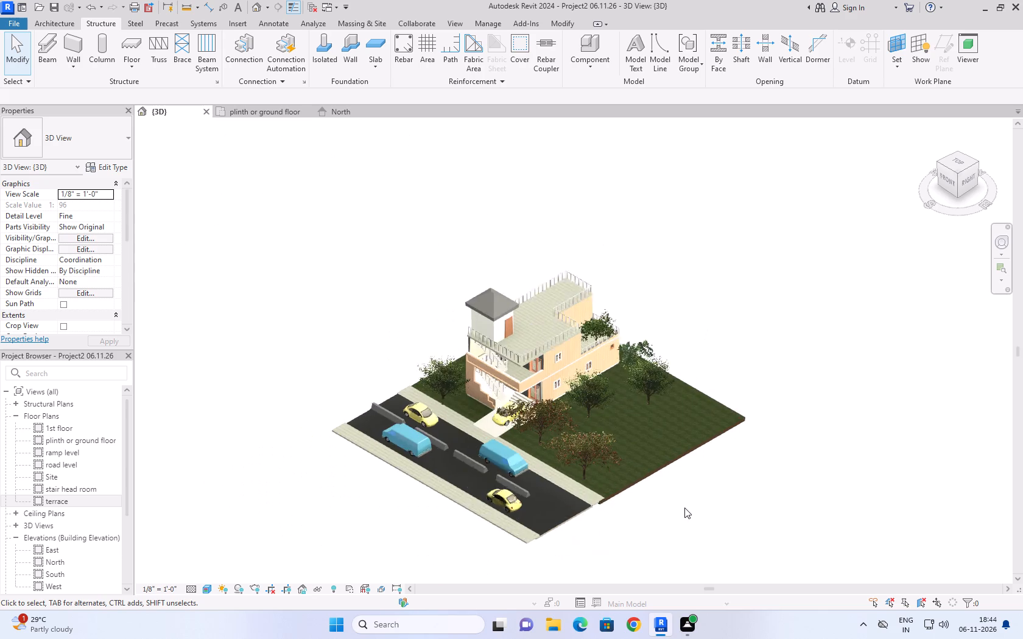
pyautogui.scroll(2, 684, 508)
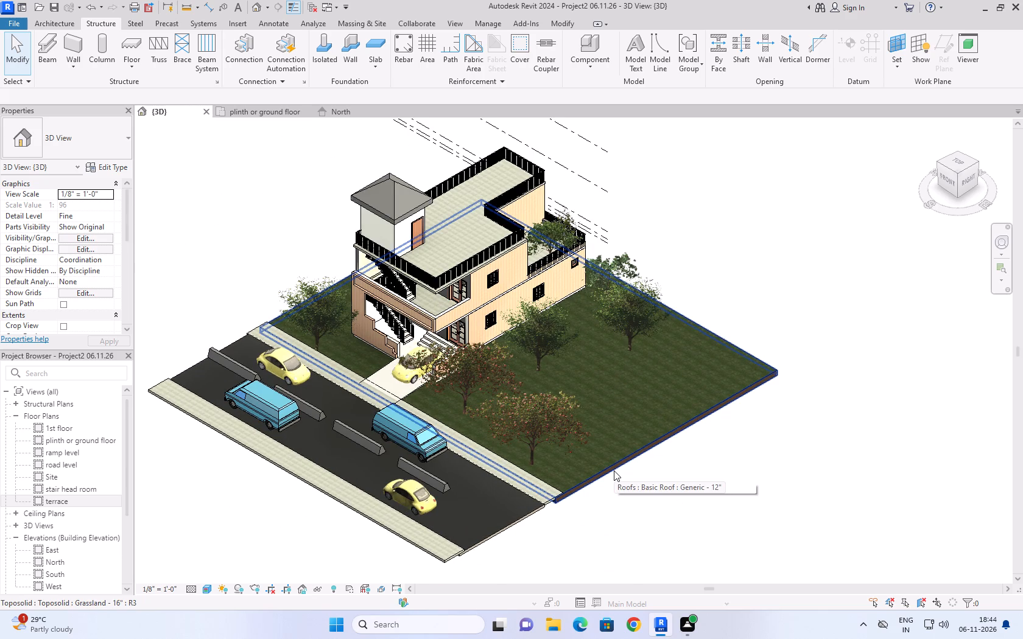
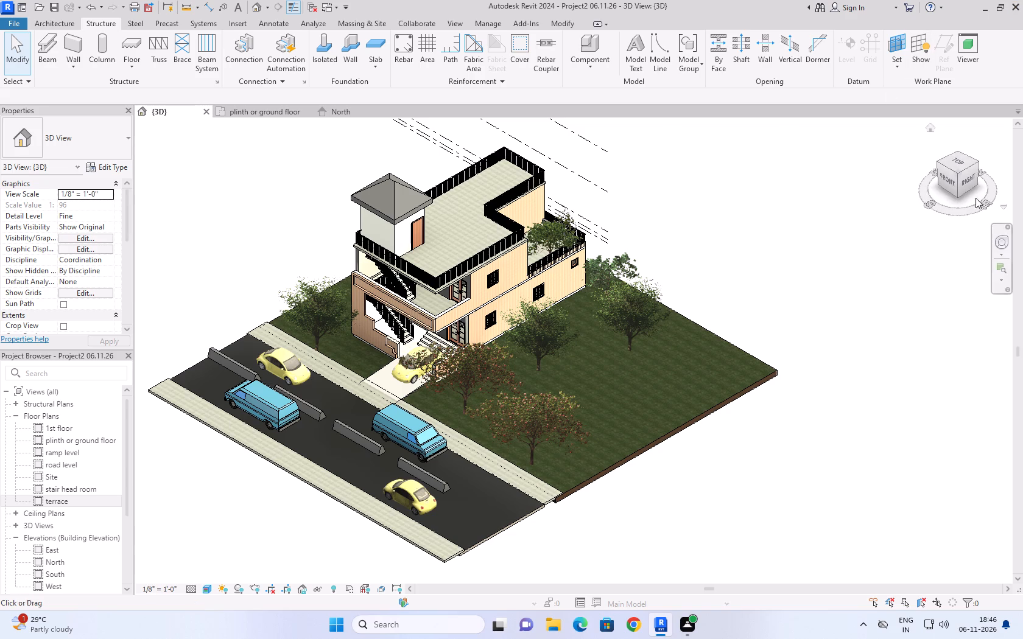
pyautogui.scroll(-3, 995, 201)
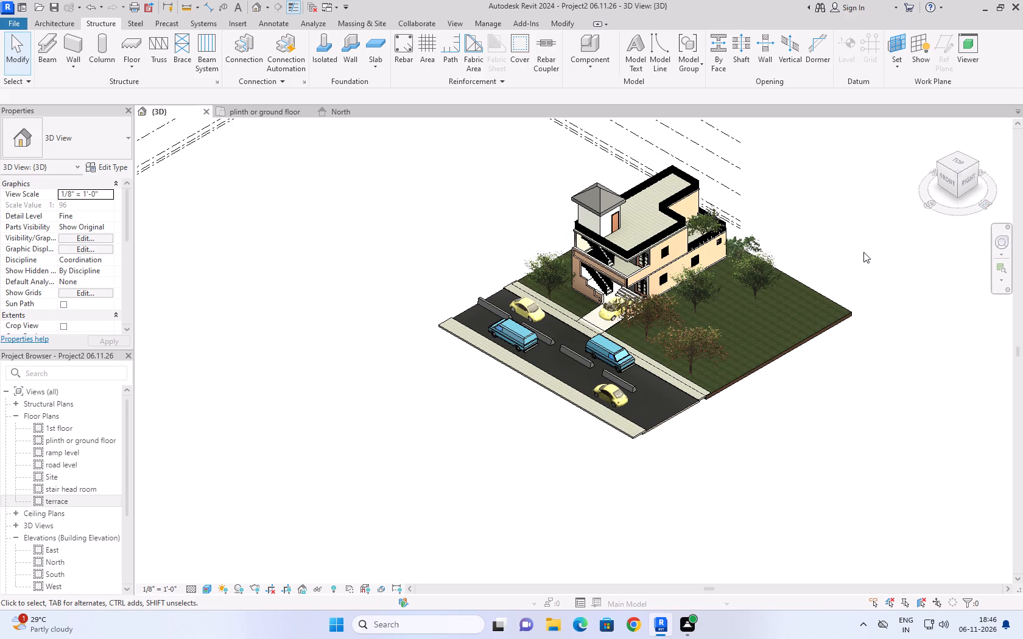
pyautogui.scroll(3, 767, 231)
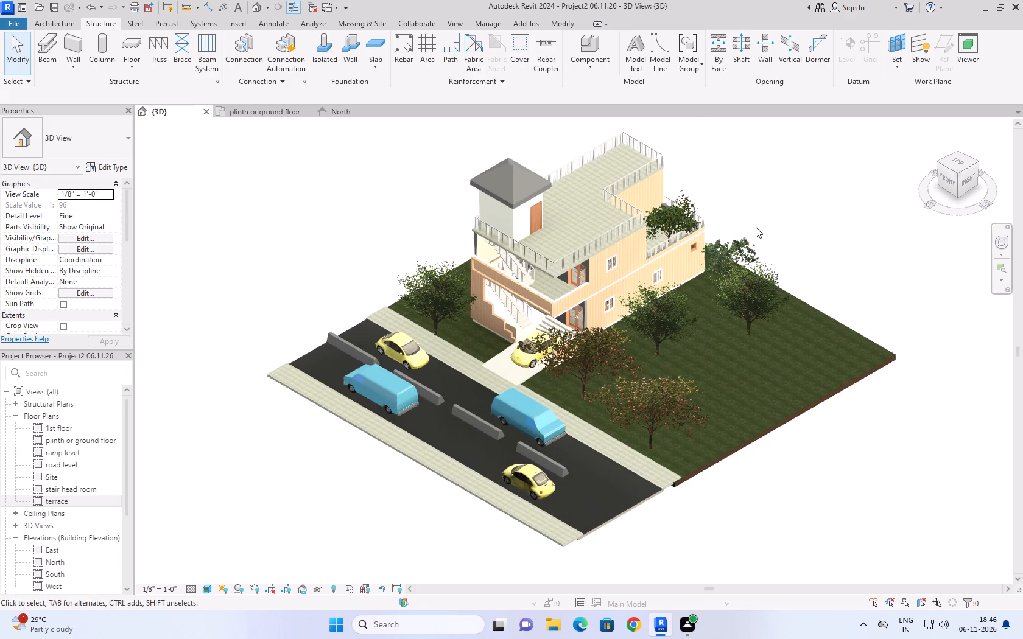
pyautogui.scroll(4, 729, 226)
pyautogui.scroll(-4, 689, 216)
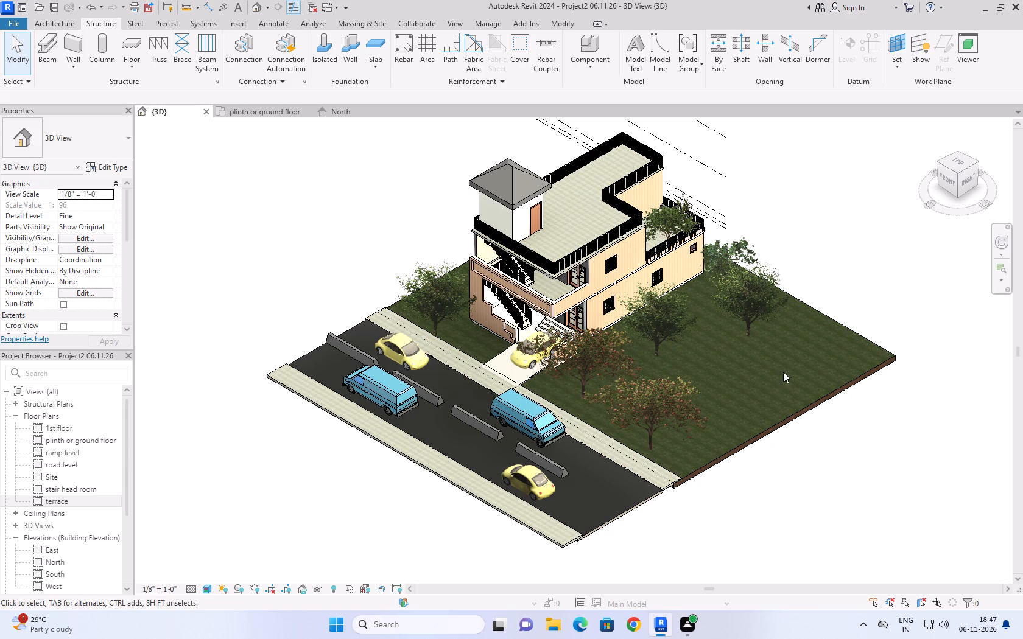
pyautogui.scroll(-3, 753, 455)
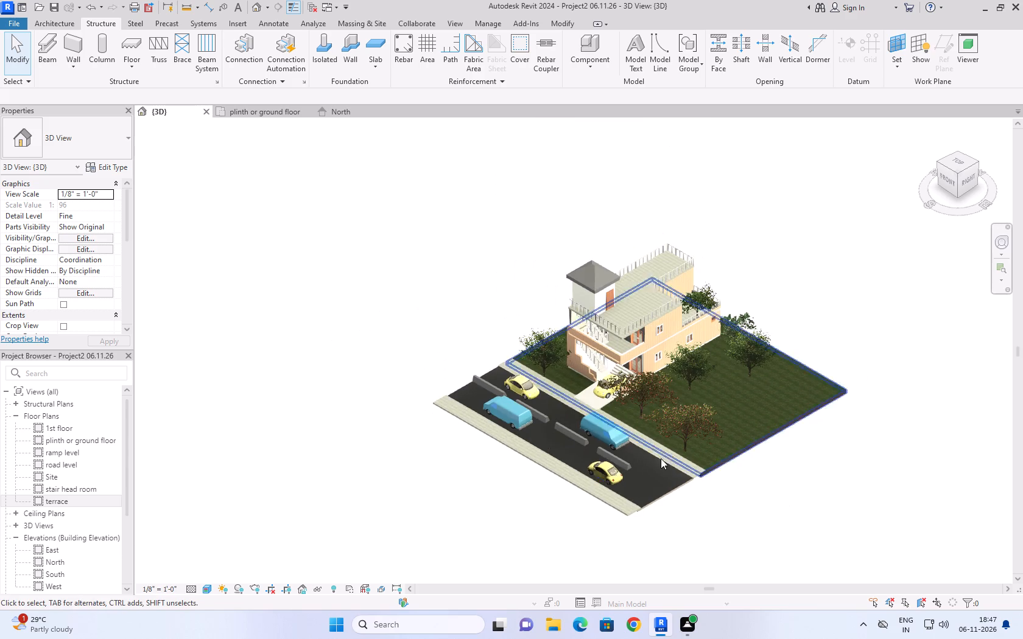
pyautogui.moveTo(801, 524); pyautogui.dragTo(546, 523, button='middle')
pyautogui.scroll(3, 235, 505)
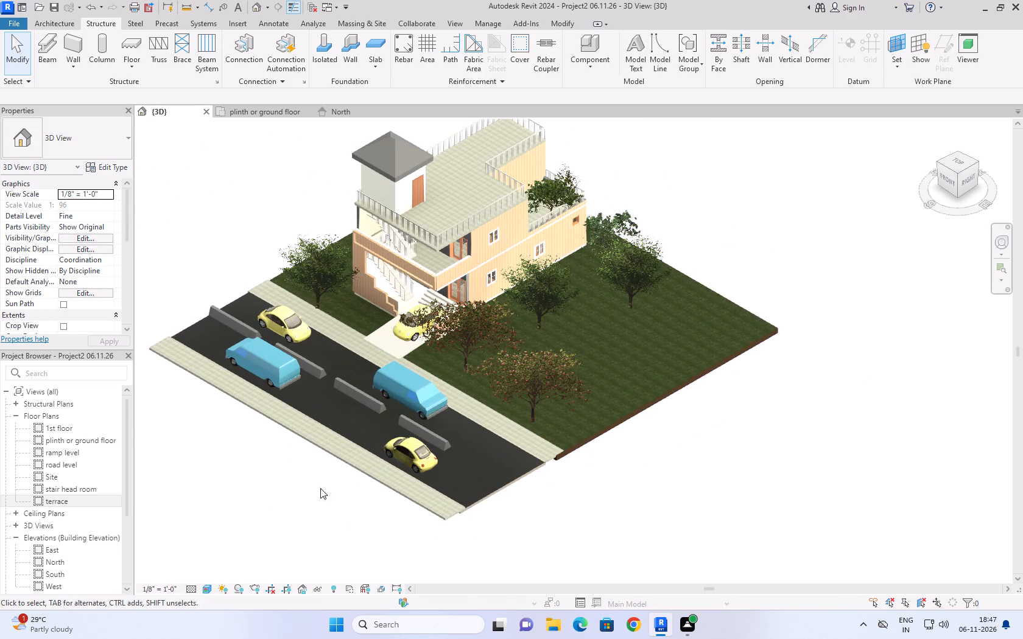
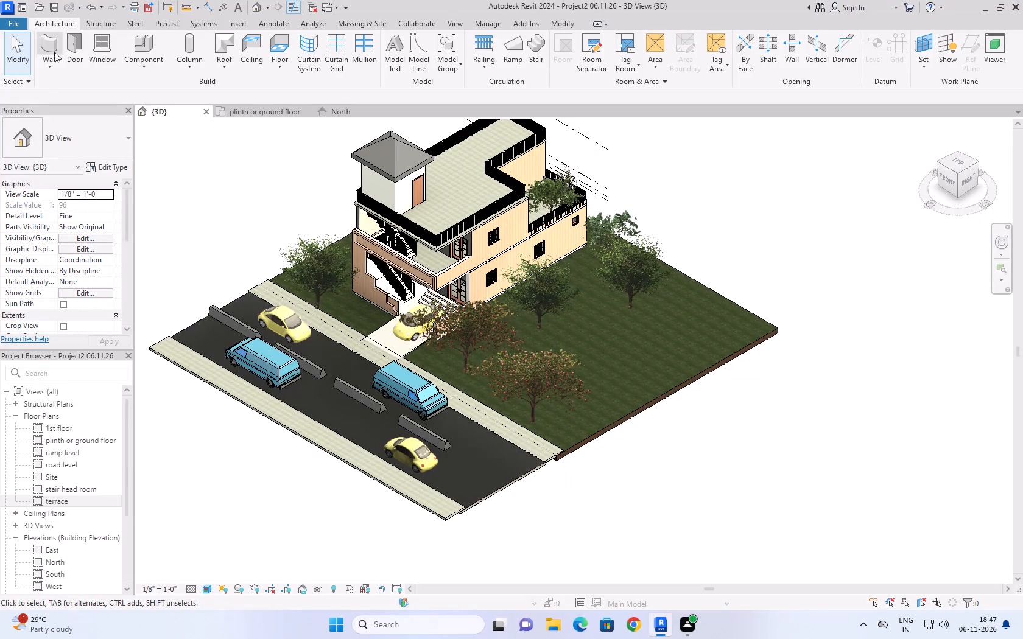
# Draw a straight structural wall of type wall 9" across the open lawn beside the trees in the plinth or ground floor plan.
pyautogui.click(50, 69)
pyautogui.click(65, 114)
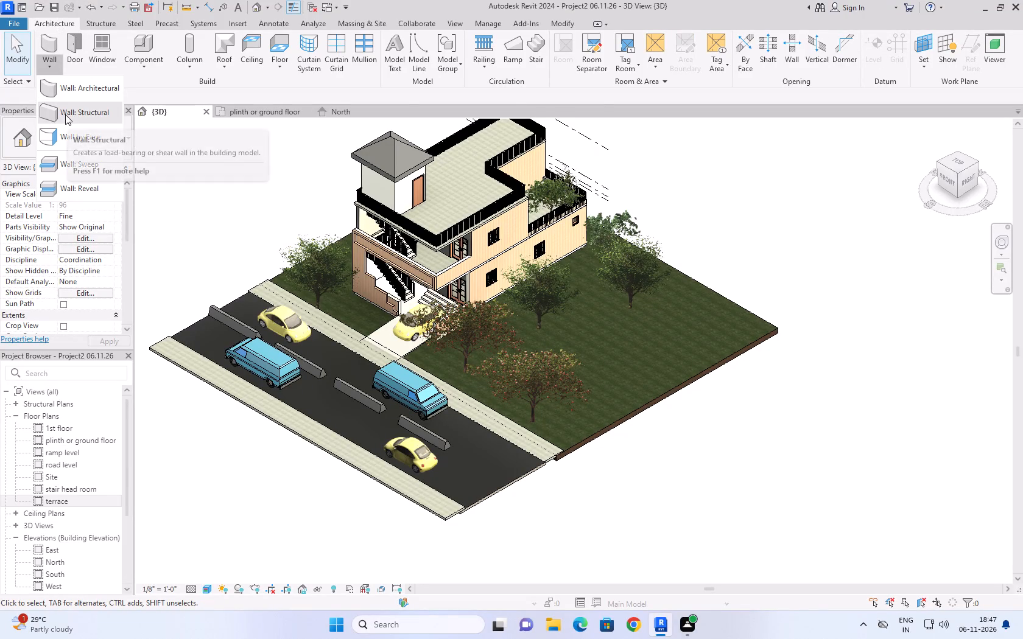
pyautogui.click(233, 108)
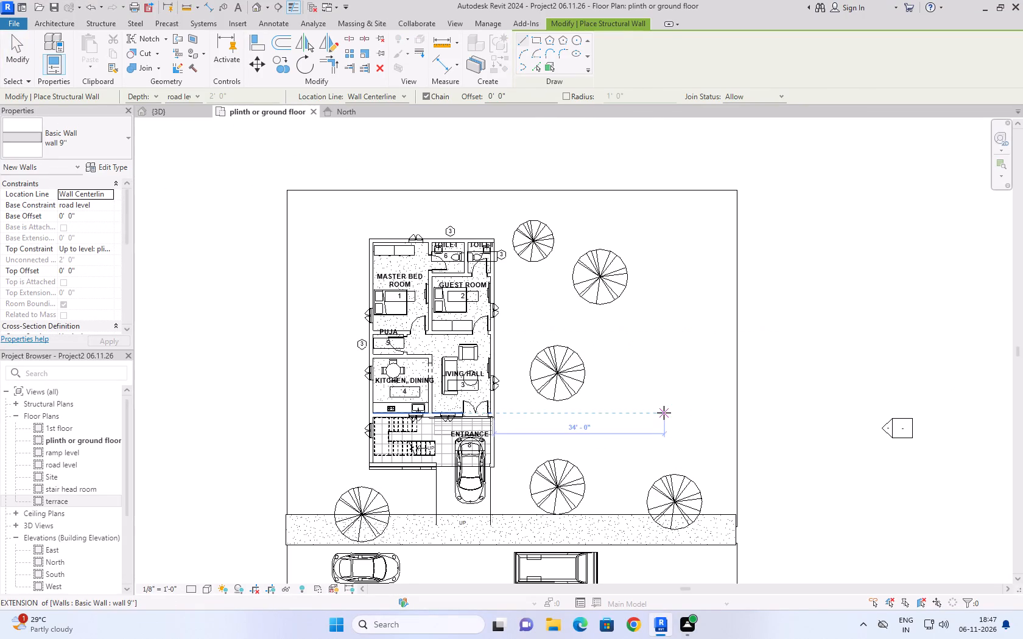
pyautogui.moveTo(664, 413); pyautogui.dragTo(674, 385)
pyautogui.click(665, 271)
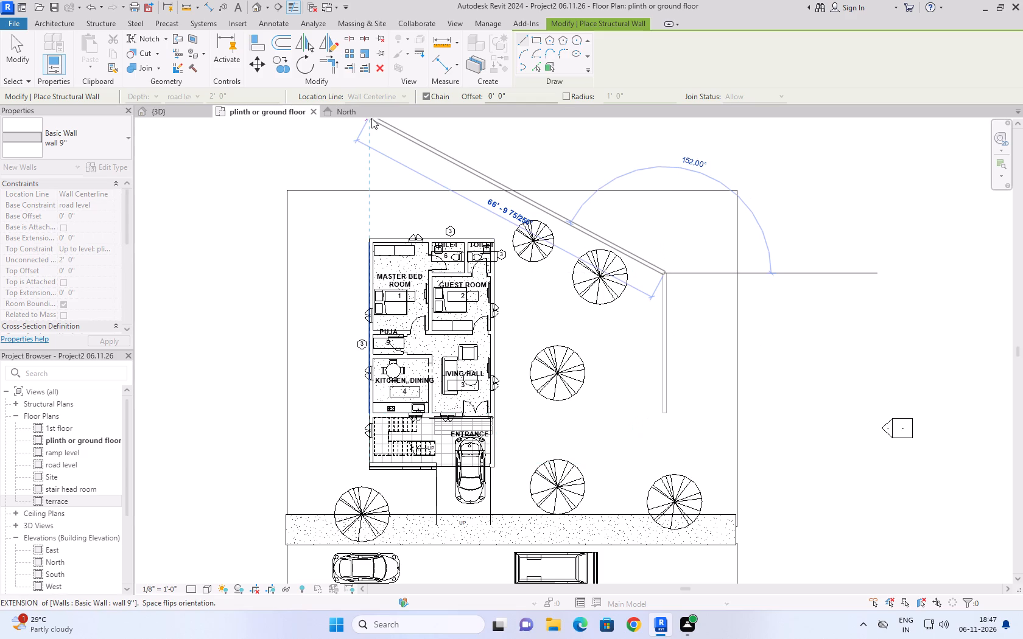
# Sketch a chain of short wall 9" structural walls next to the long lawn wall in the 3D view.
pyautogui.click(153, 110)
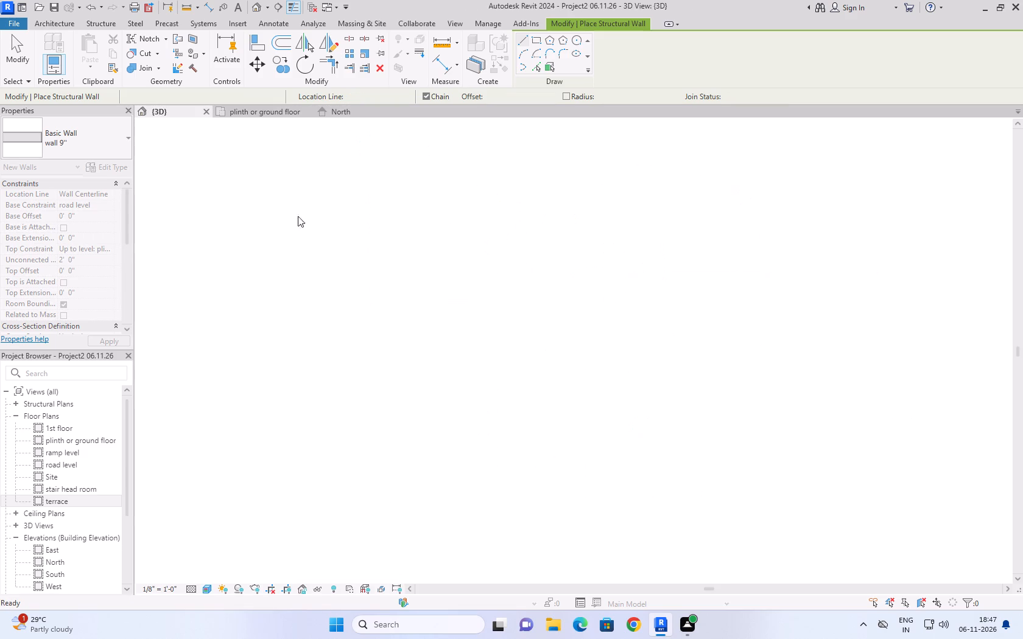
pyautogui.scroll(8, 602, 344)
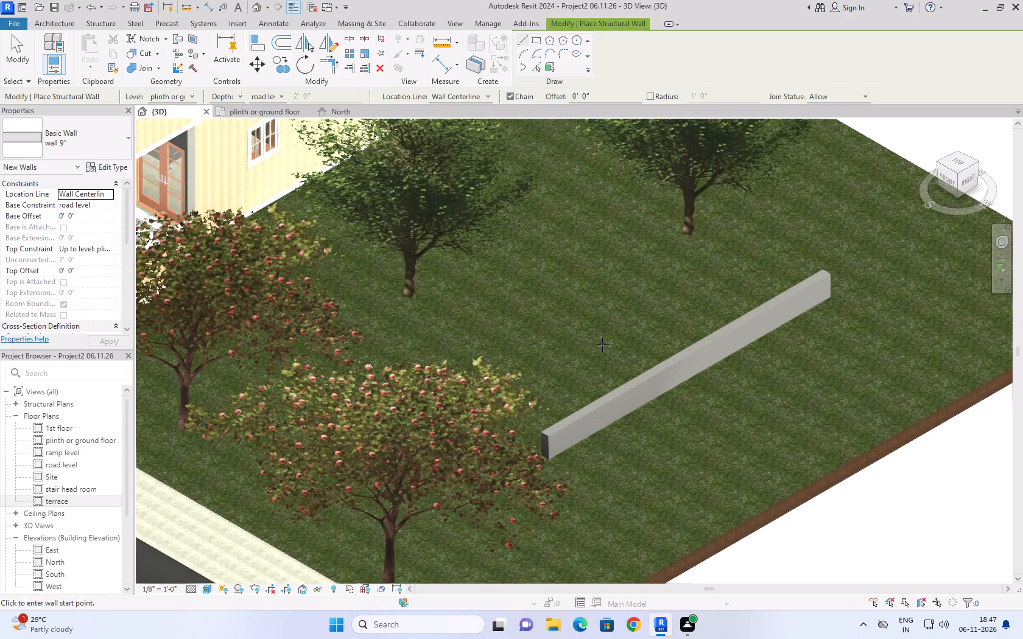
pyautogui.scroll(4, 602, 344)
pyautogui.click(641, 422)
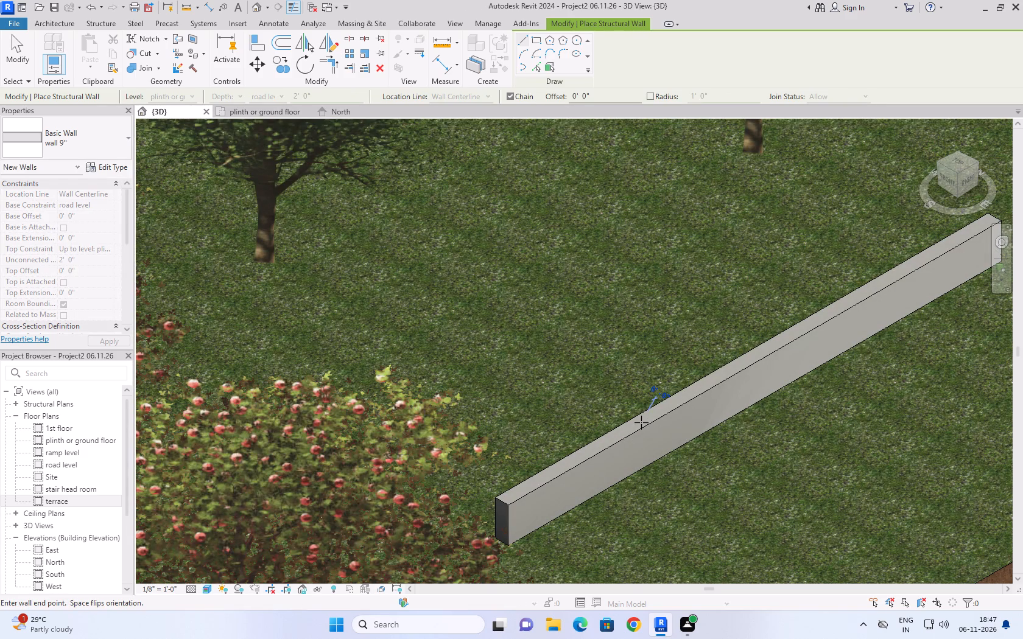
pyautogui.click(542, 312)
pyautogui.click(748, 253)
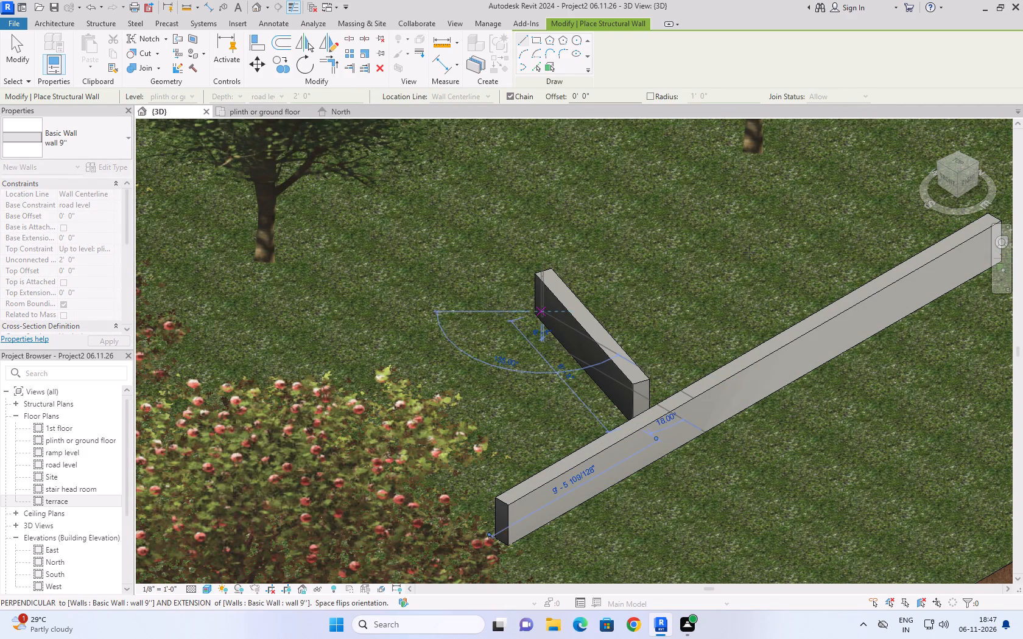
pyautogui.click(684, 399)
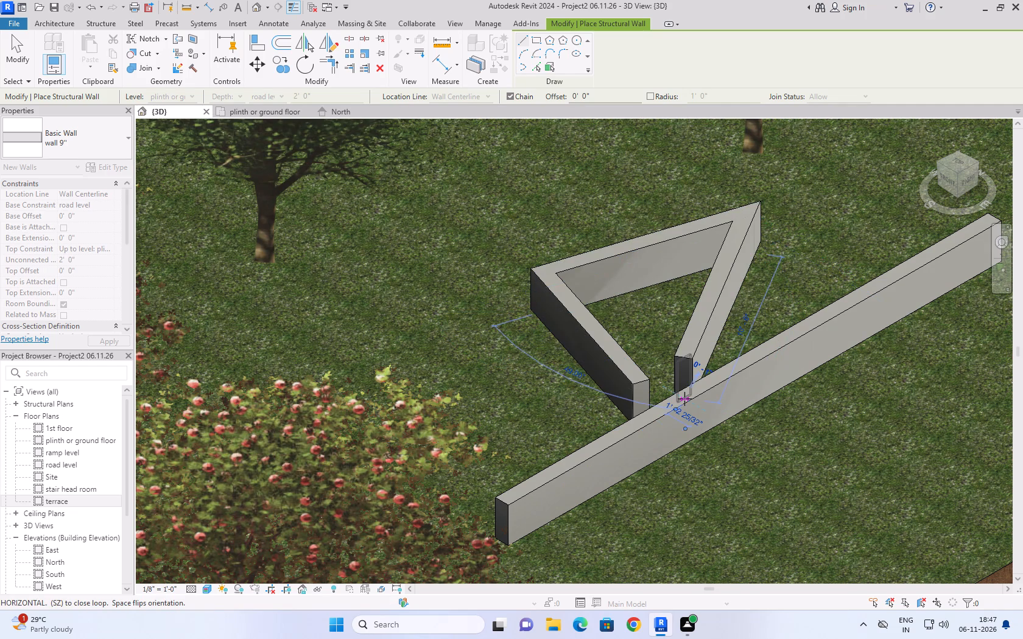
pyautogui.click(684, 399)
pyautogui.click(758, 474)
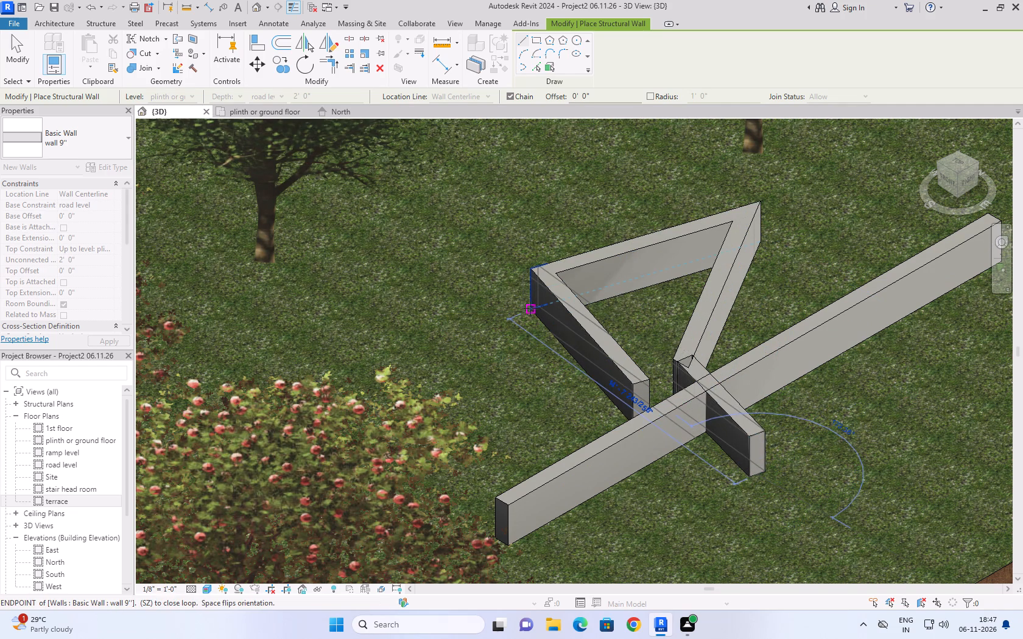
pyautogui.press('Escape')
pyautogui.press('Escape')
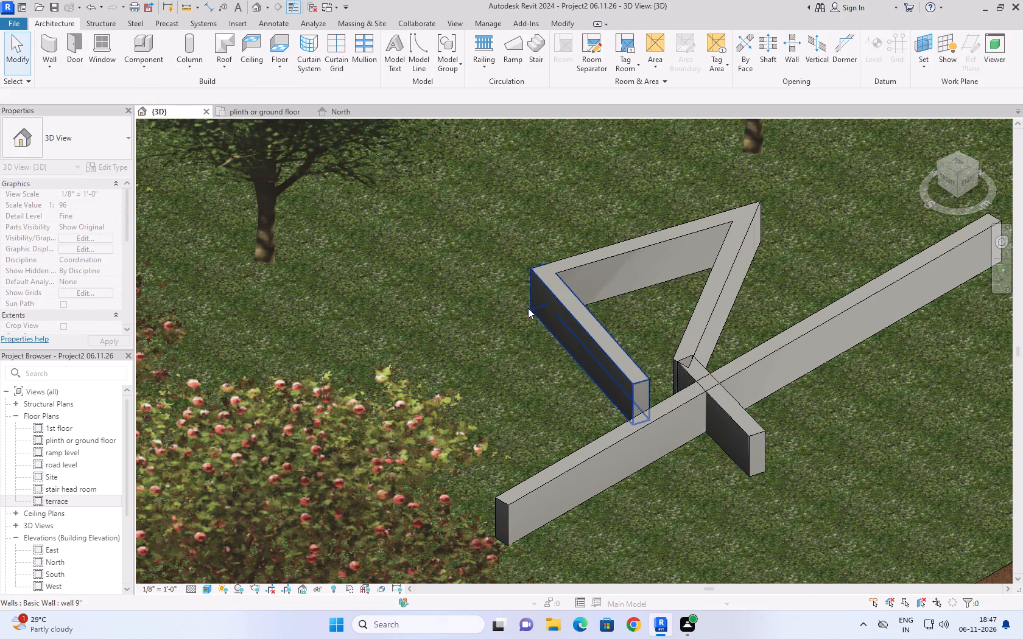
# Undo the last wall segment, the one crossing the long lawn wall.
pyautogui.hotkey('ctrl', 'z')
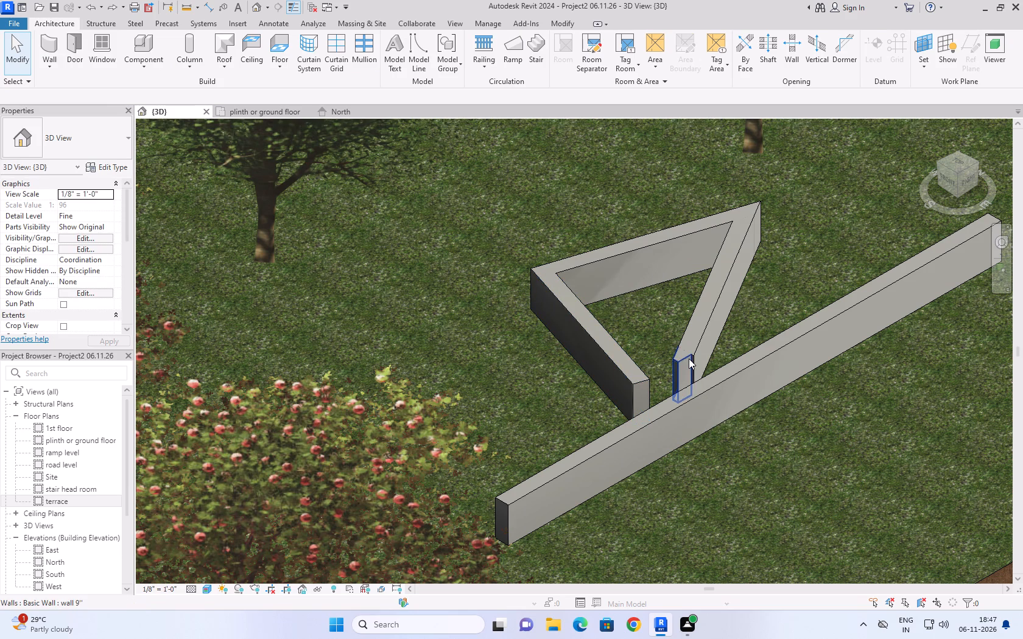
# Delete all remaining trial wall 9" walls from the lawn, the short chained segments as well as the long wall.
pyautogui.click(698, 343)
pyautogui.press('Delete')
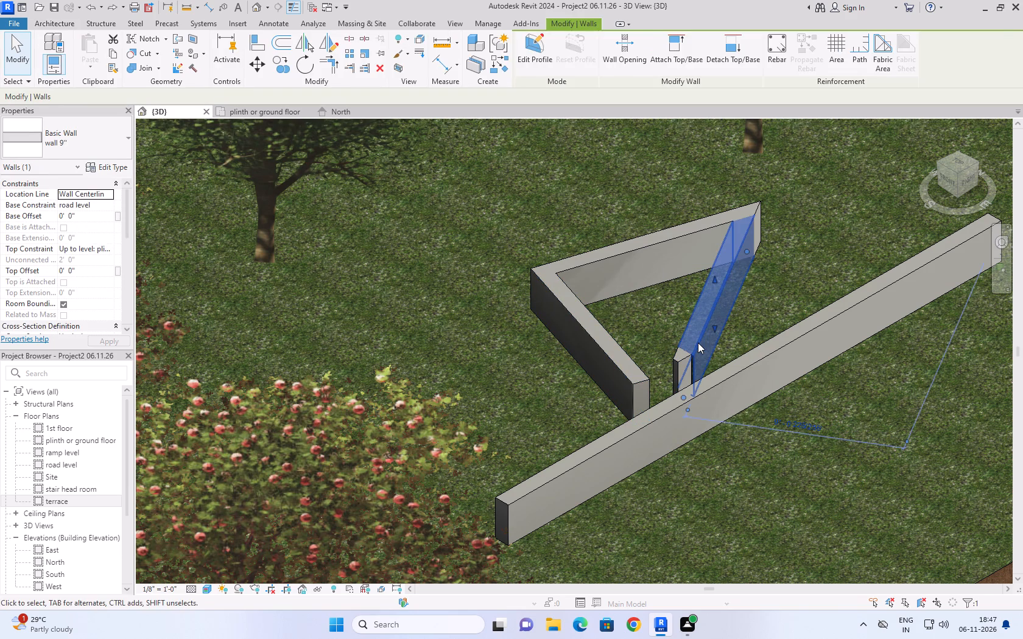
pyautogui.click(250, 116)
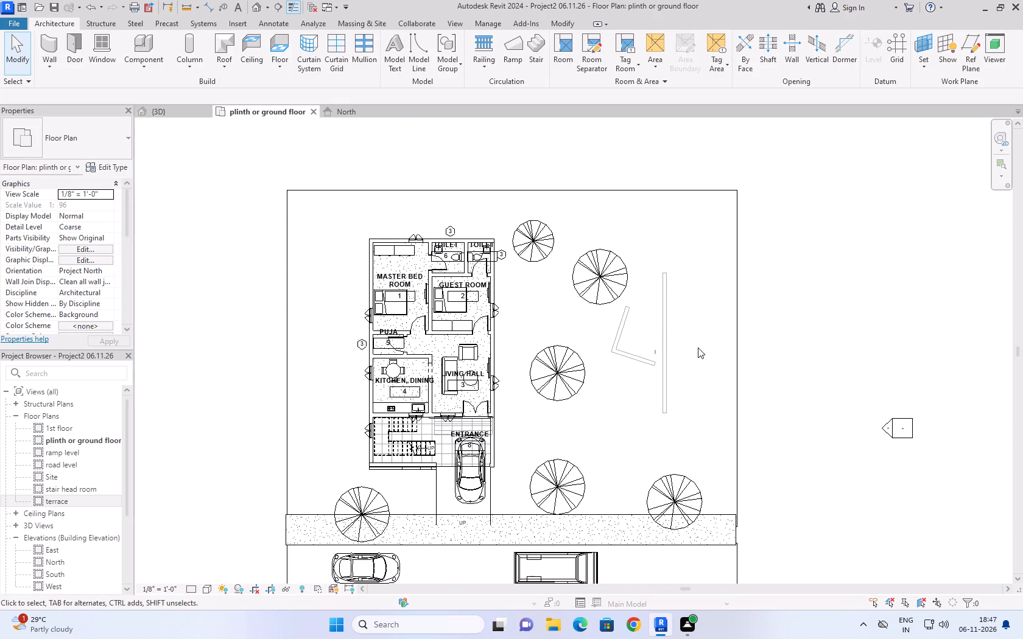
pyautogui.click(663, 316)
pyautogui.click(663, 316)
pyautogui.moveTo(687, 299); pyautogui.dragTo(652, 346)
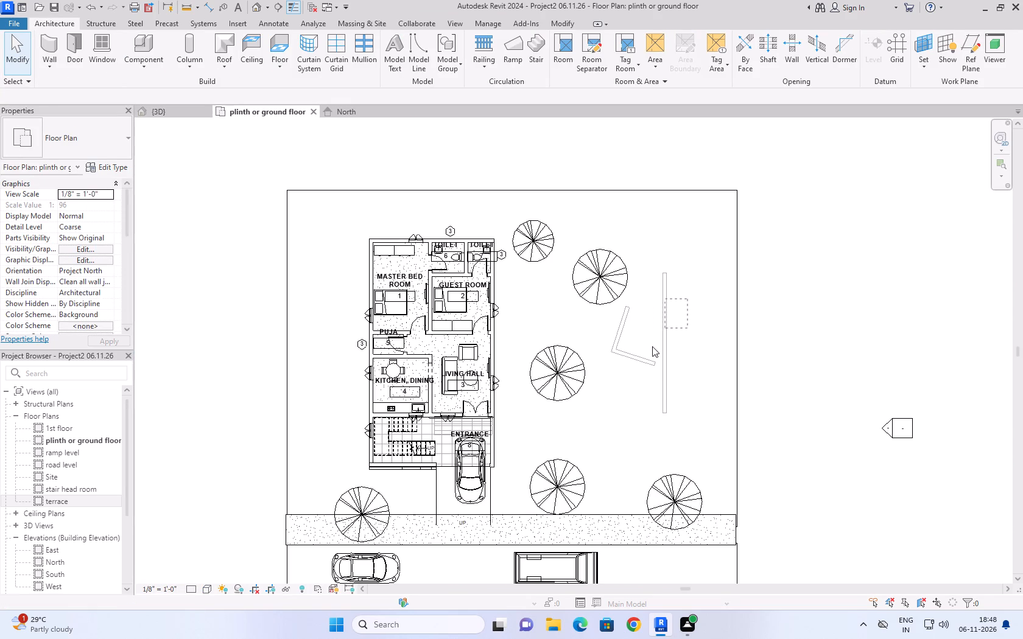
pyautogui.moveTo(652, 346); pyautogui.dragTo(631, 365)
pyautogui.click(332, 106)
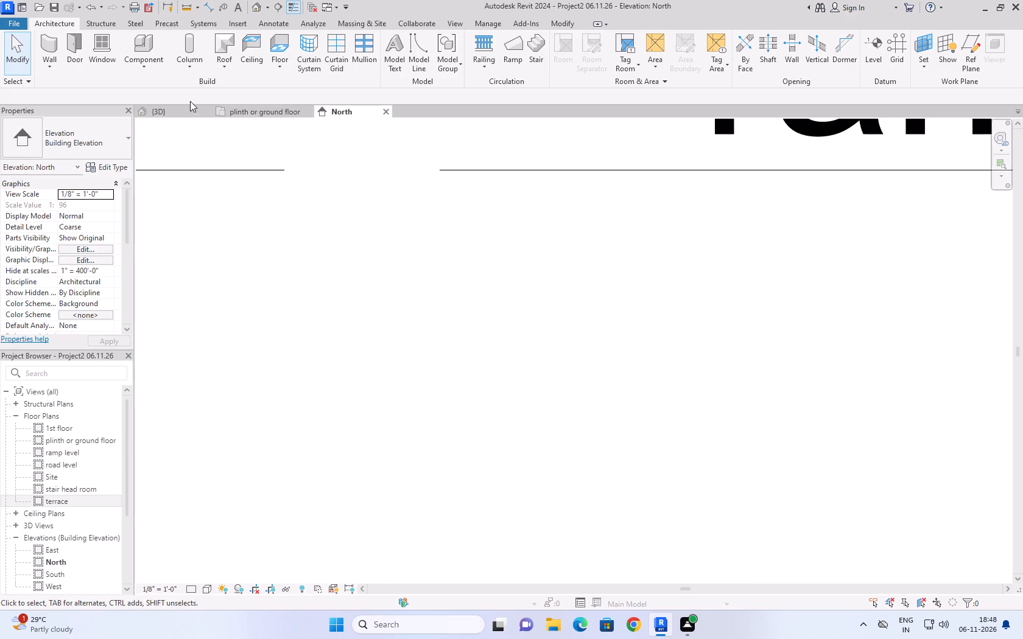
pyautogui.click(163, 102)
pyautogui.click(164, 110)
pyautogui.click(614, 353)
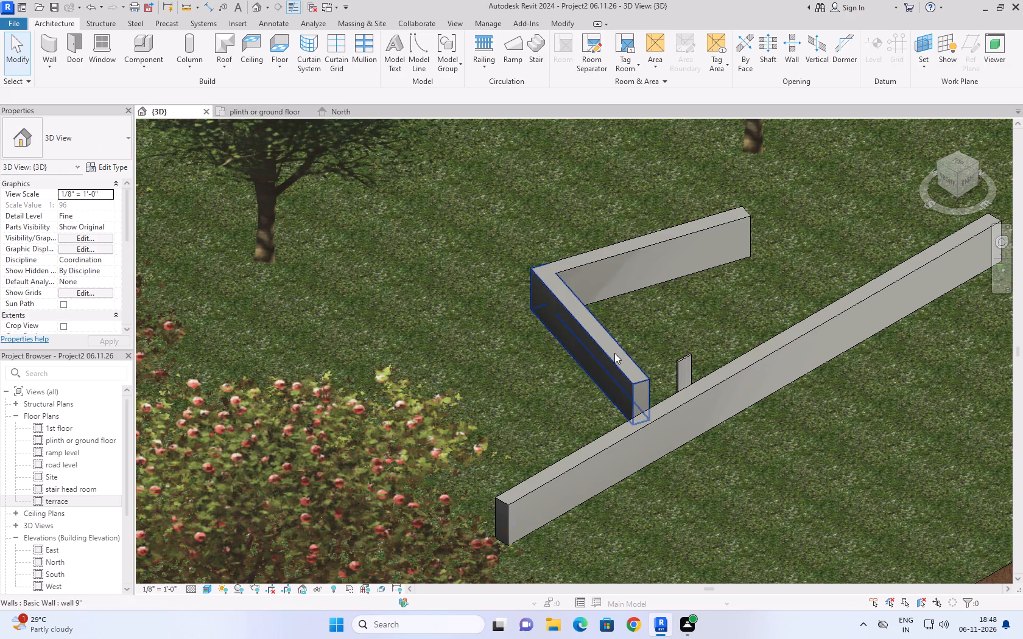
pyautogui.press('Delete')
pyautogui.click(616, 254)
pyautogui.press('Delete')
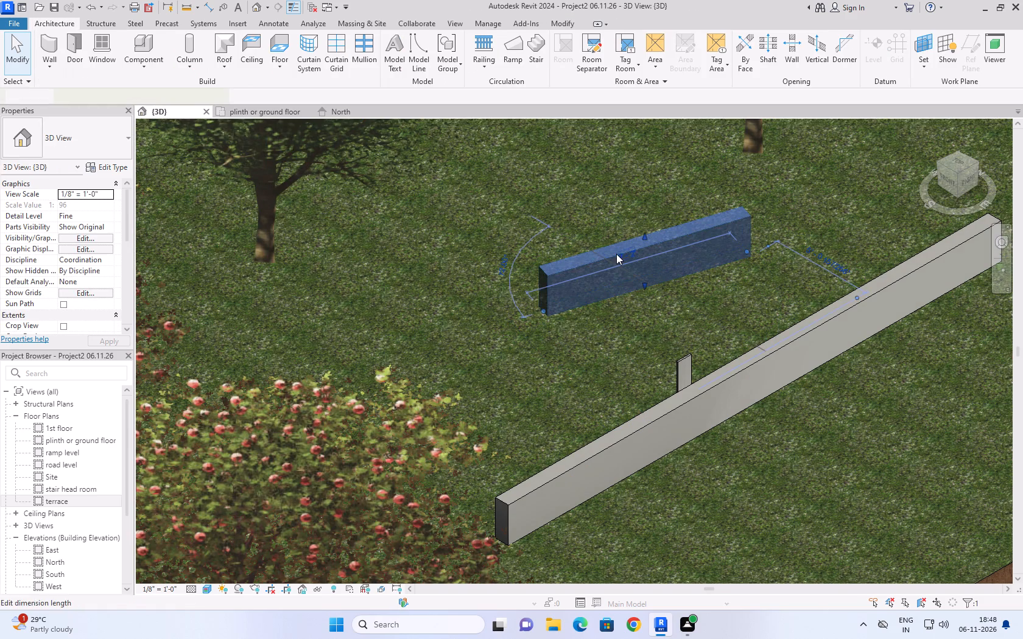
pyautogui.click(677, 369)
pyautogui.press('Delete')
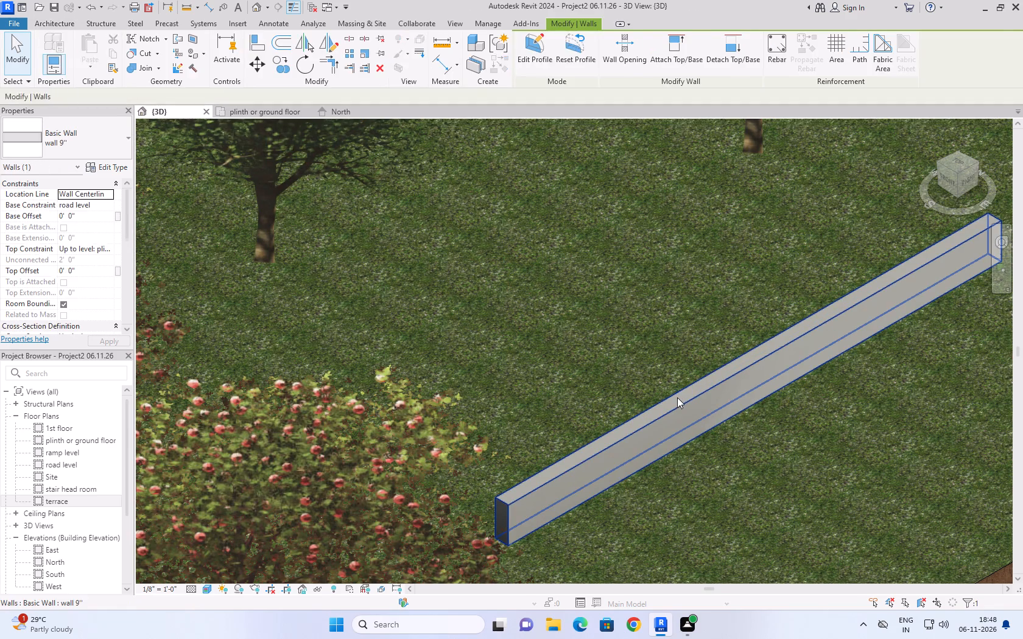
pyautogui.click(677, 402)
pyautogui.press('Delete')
# Save the project.
pyautogui.scroll(-8, 677, 402)
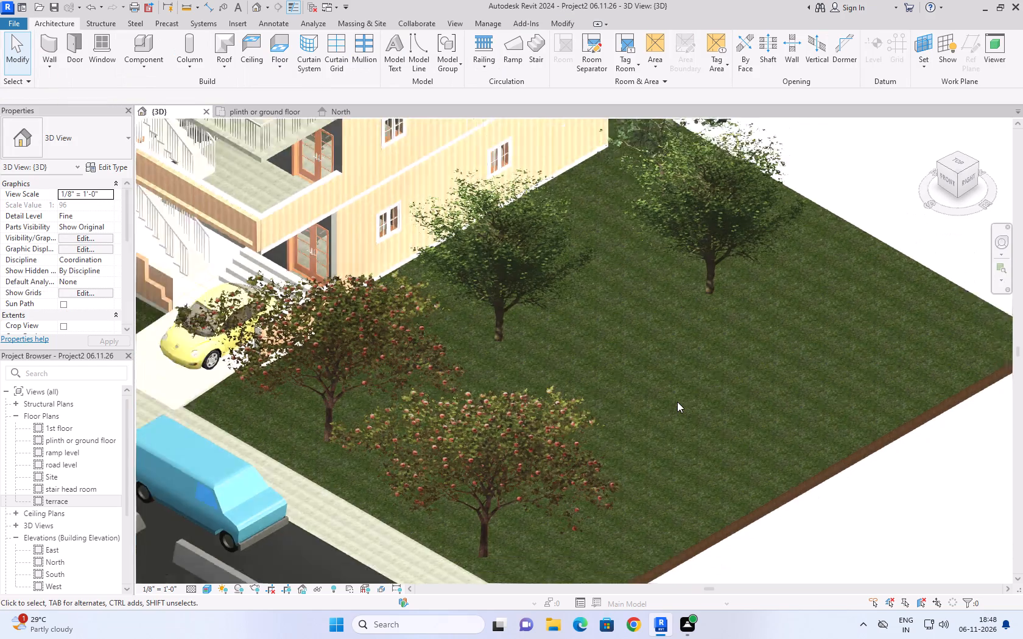
pyautogui.scroll(-6, 677, 402)
pyautogui.scroll(9, 677, 402)
pyautogui.scroll(-9, 677, 402)
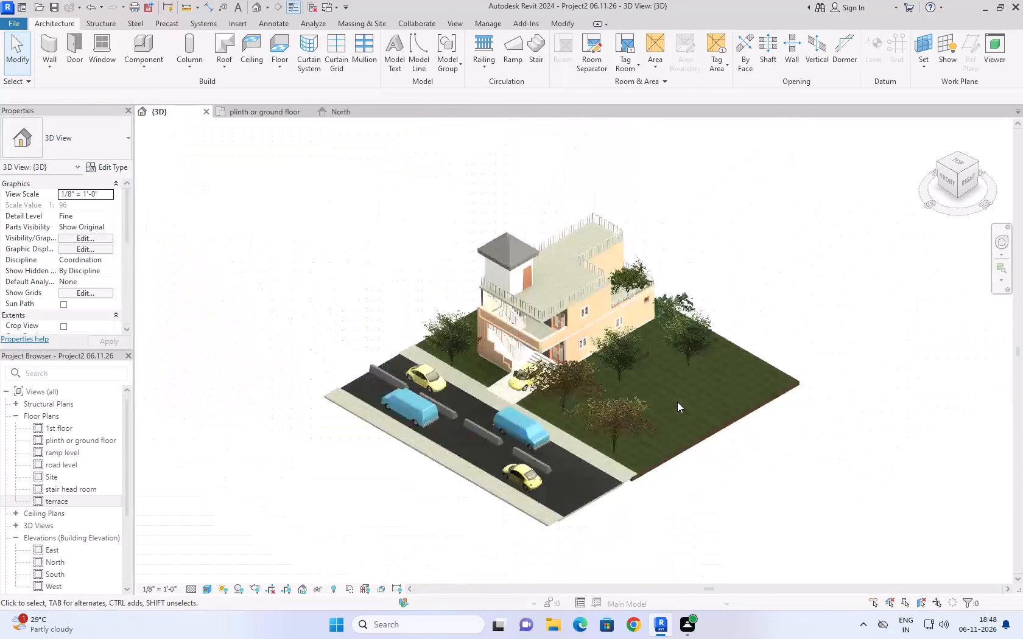
pyautogui.click(718, 515)
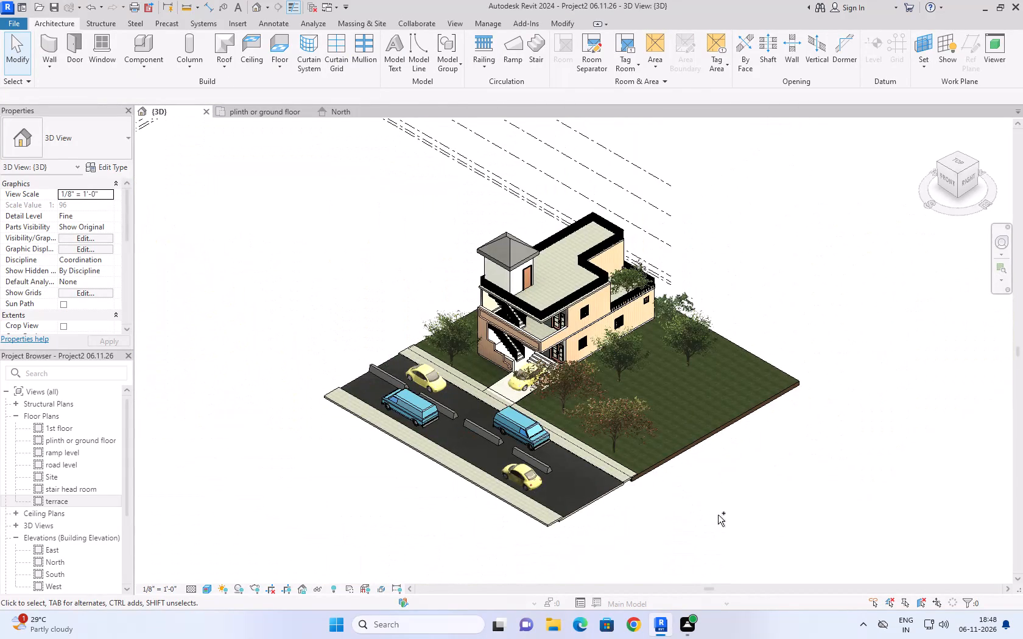
pyautogui.hotkey('ctrl', 's')
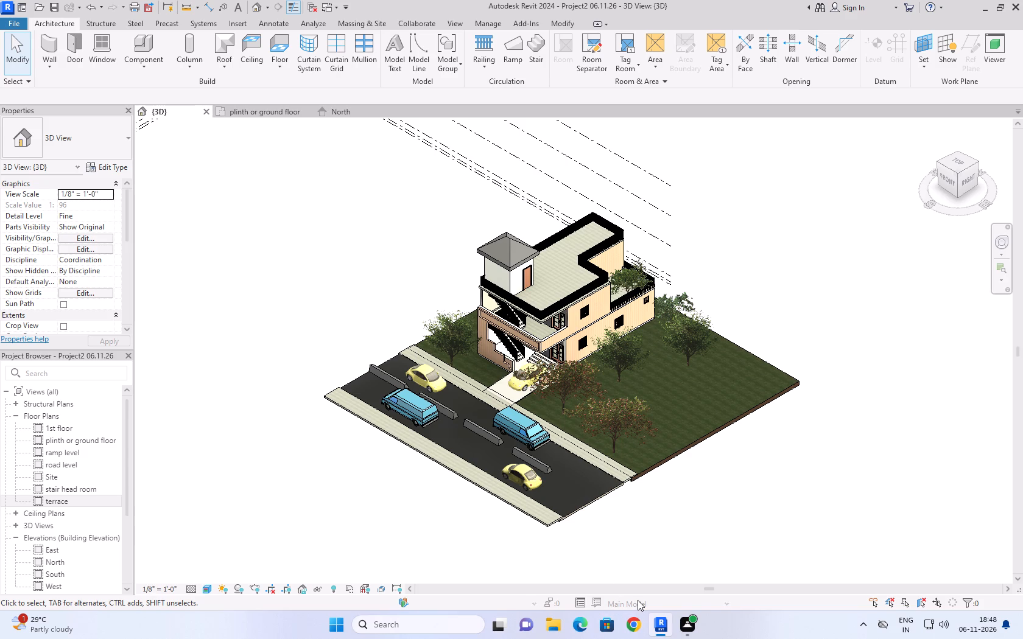
# Examine the house exterior, terrace railings, stair head room and the surrounding road and lawn in the 3D view.
pyautogui.scroll(-2, 638, 600)
pyautogui.scroll(-2, 368, 307)
pyautogui.scroll(3, 610, 285)
pyautogui.scroll(-3, 521, 326)
pyautogui.scroll(2, 550, 318)
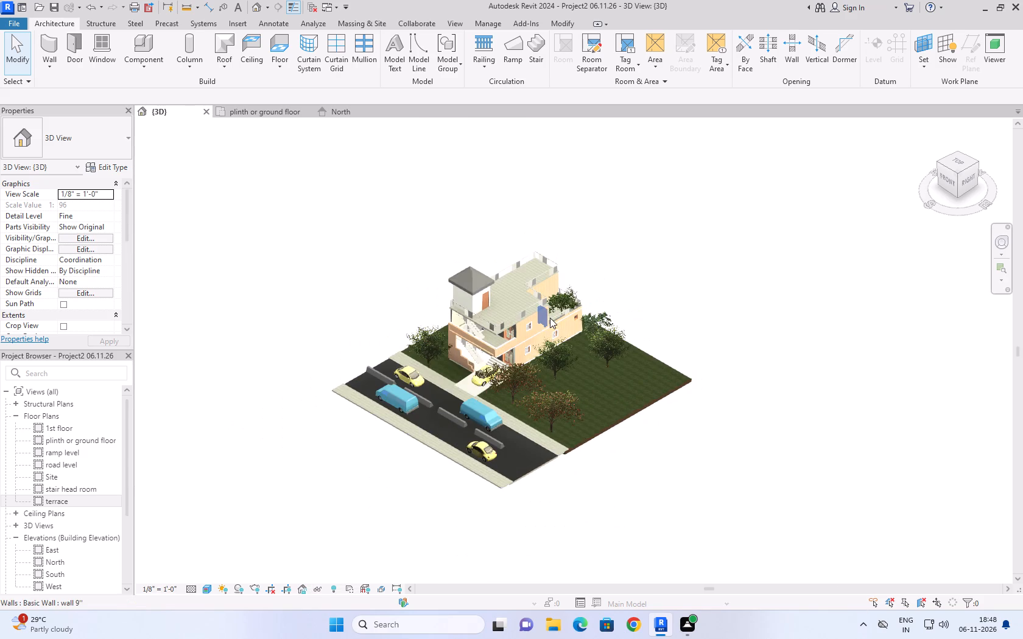
pyautogui.scroll(7, 550, 318)
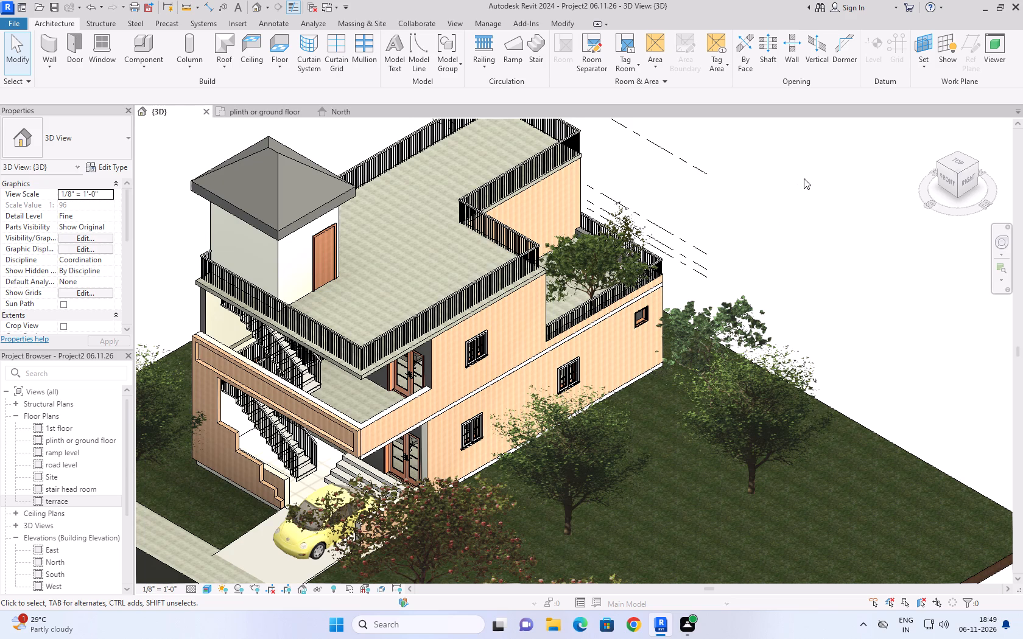
pyautogui.middleClick(810, 176)
pyautogui.scroll(-5, 810, 176)
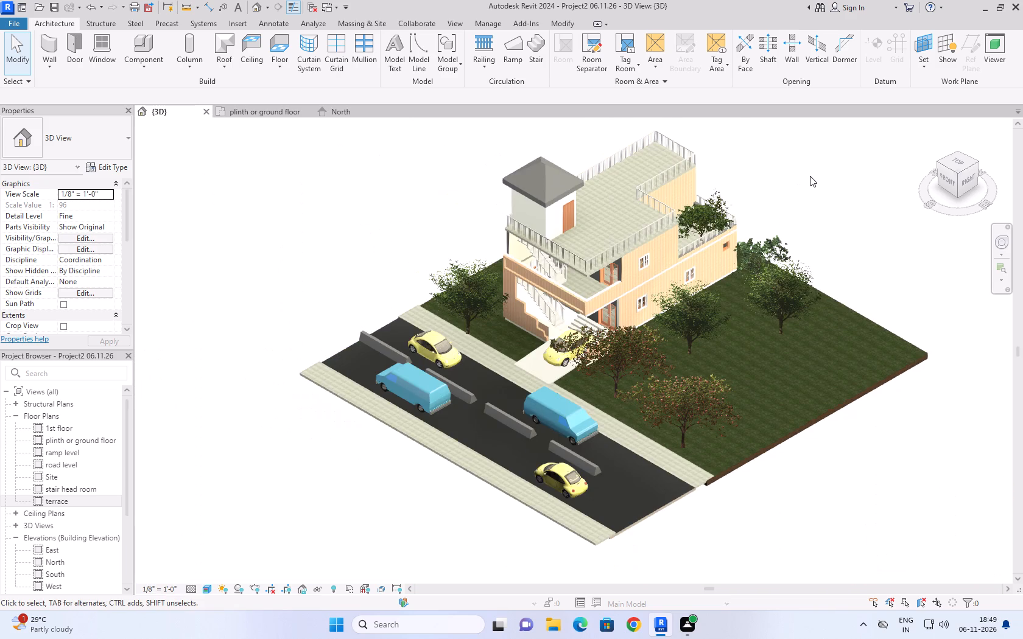
pyautogui.moveTo(810, 176); pyautogui.dragTo(769, 246, button='middle')
pyautogui.scroll(-3, 768, 247)
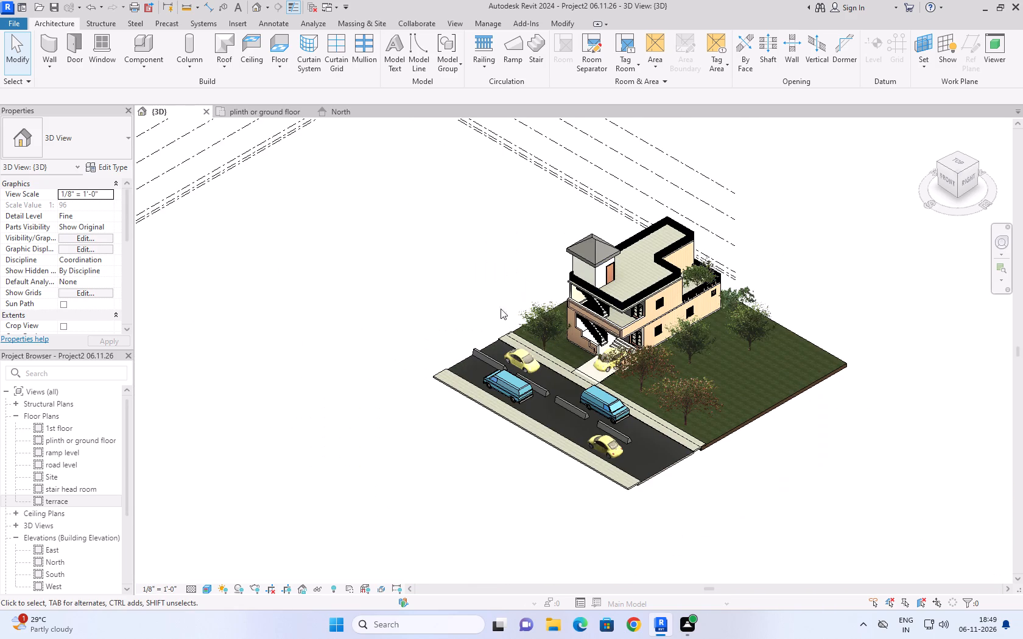
pyautogui.scroll(4, 611, 262)
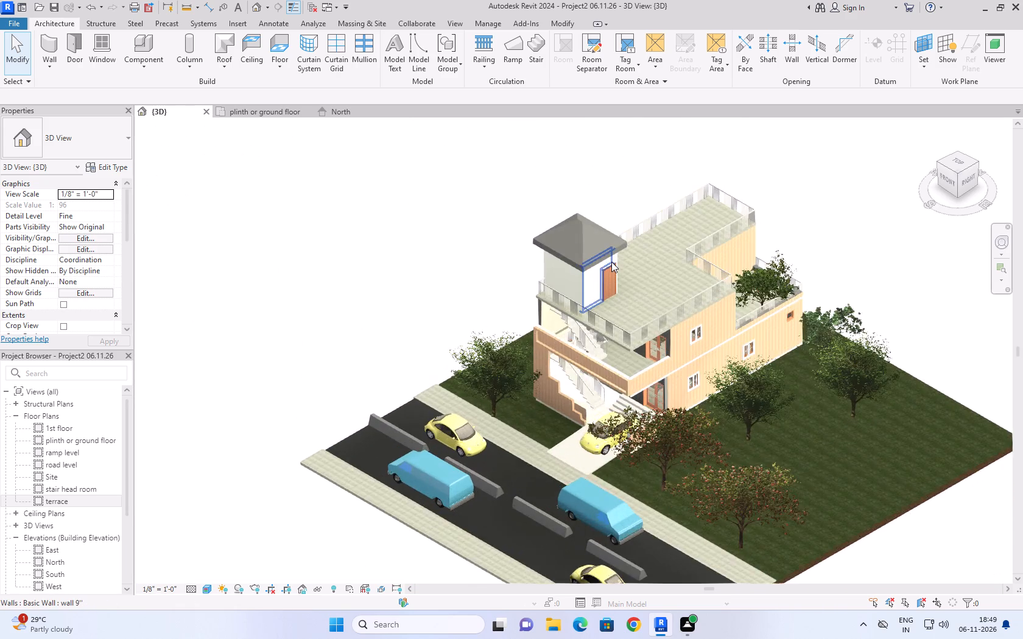
pyautogui.scroll(7, 611, 262)
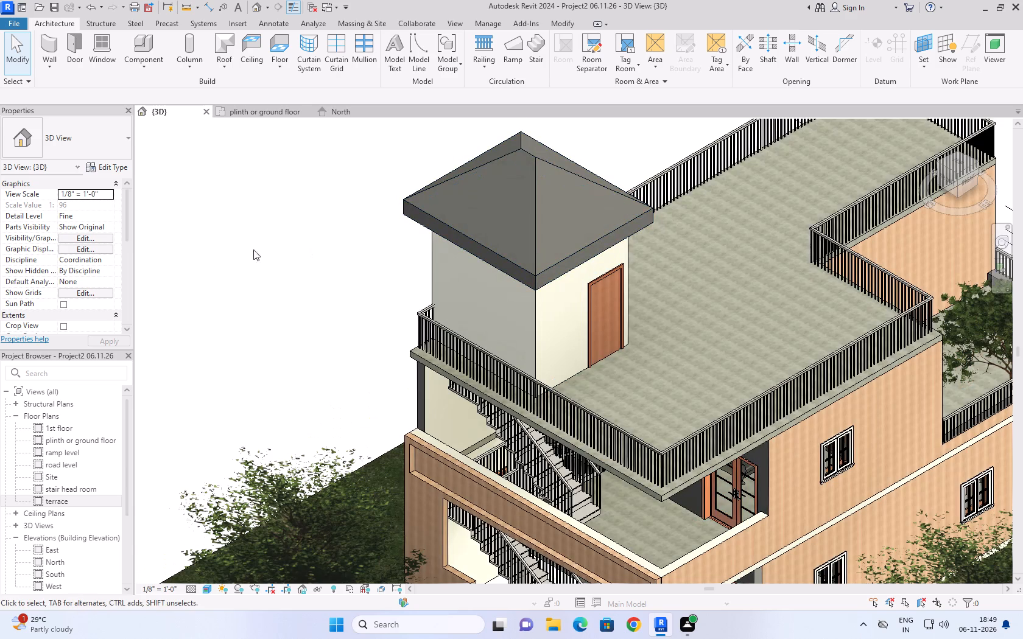
pyautogui.click(199, 265)
pyautogui.scroll(-8, 231, 248)
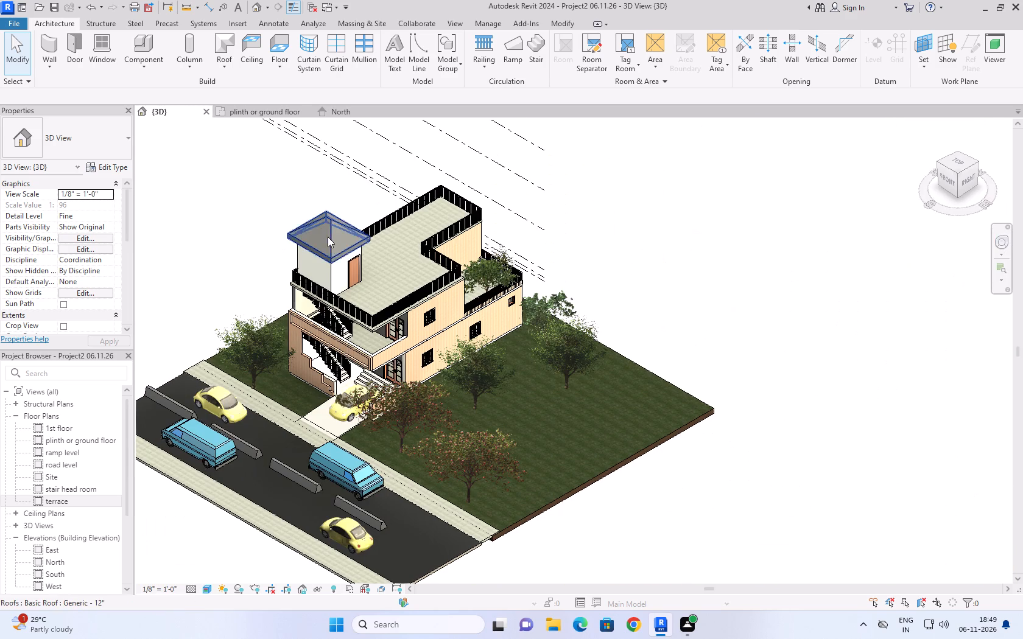
pyautogui.moveTo(185, 222); pyautogui.dragTo(281, 251, button='middle')
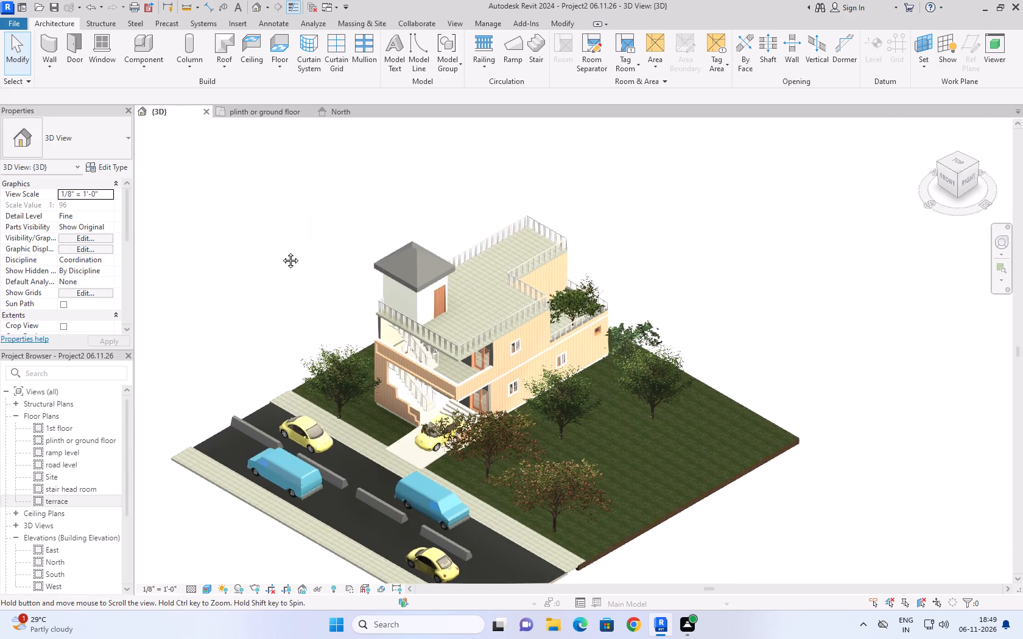
pyautogui.moveTo(281, 251); pyautogui.dragTo(360, 201, button='middle')
pyautogui.scroll(1, 350, 203)
pyautogui.moveTo(350, 203); pyautogui.dragTo(305, 210, button='middle')
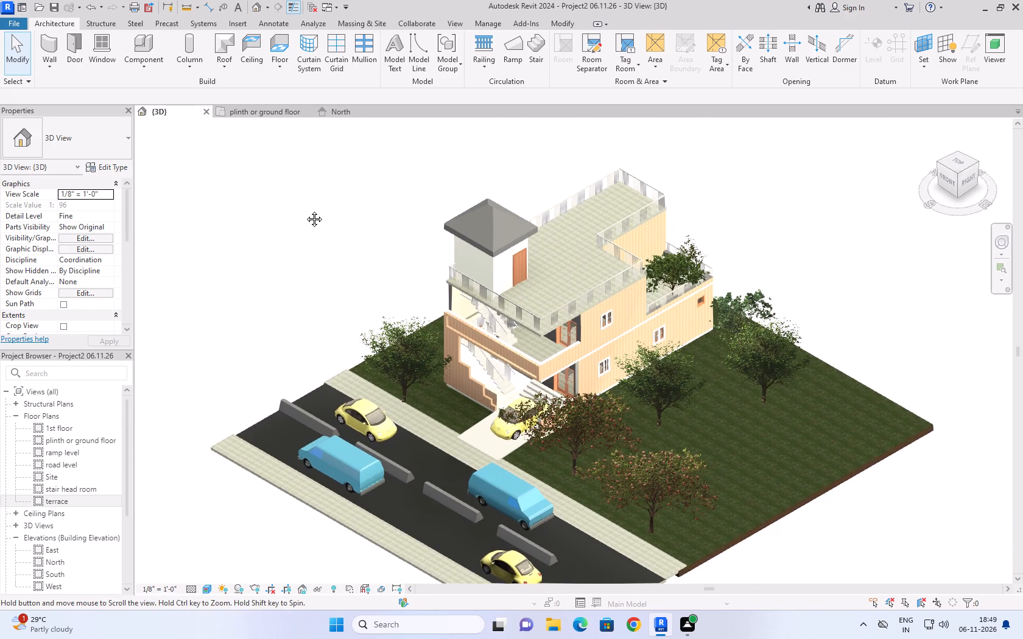
pyautogui.moveTo(305, 210); pyautogui.dragTo(258, 151, button='middle')
pyautogui.scroll(-3, 293, 232)
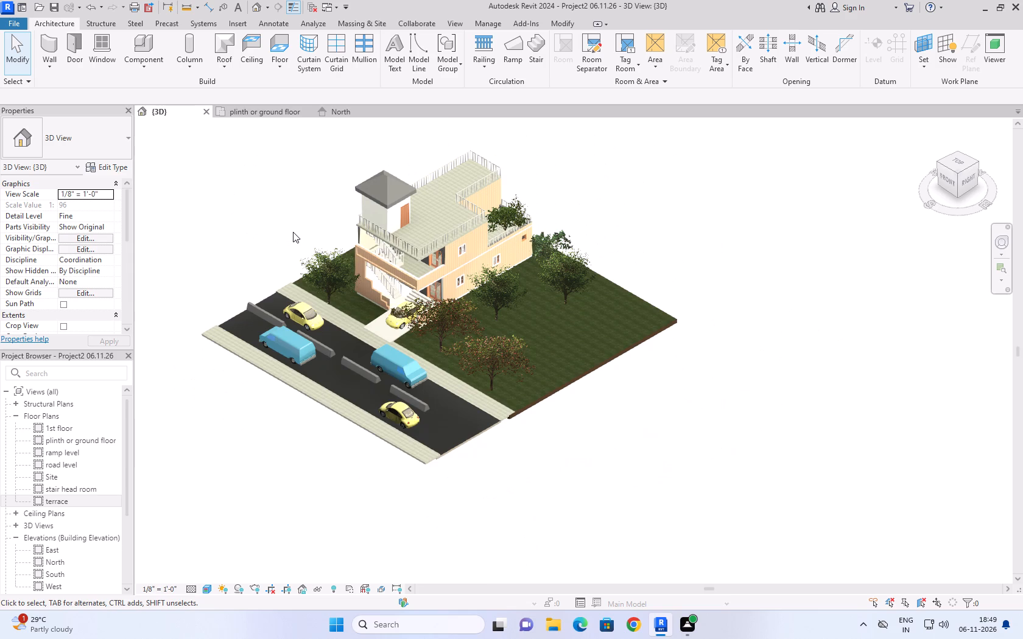
pyautogui.moveTo(283, 198); pyautogui.dragTo(319, 276, button='middle')
pyautogui.scroll(-3, 318, 273)
pyautogui.scroll(7, 335, 283)
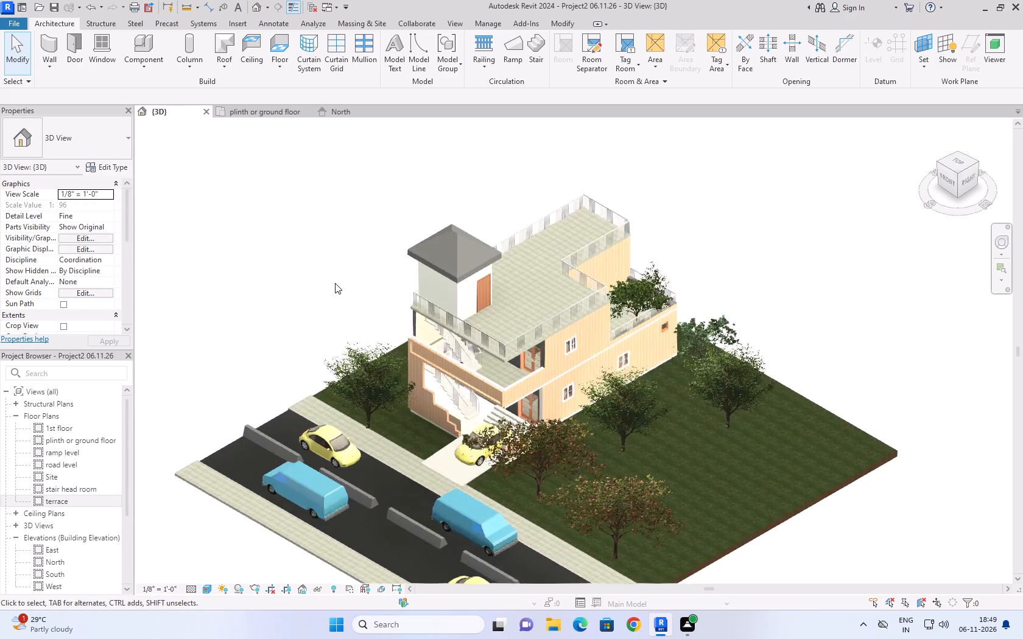
# Examine the house front, balcony parapet wall, staircases and surrounding lawn and road in the 3D view.
pyautogui.scroll(2, 335, 283)
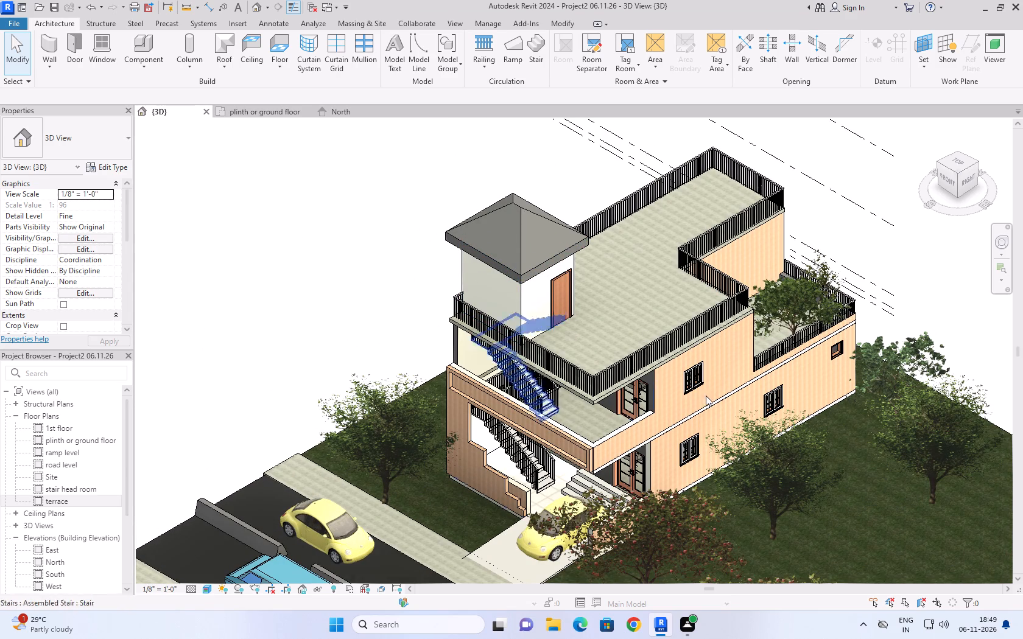
pyautogui.scroll(-4, 799, 341)
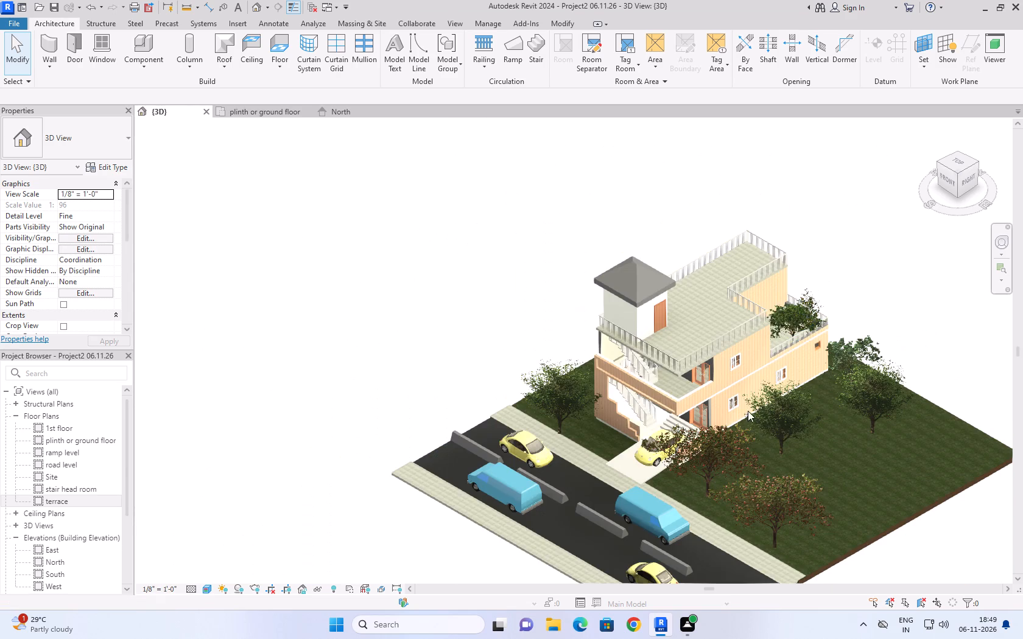
pyautogui.scroll(9, 735, 417)
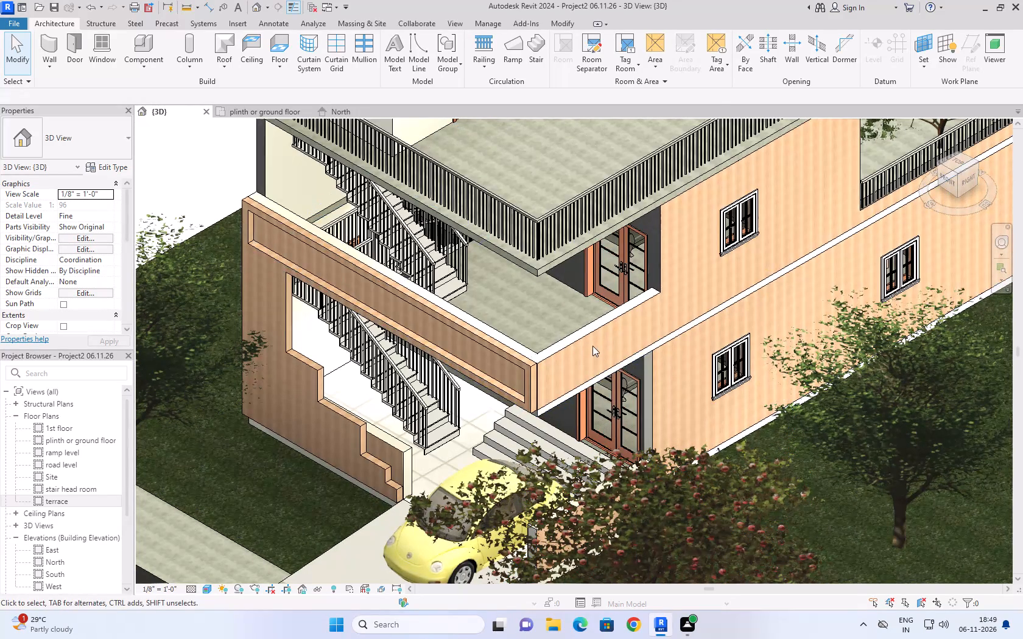
pyautogui.click(599, 325)
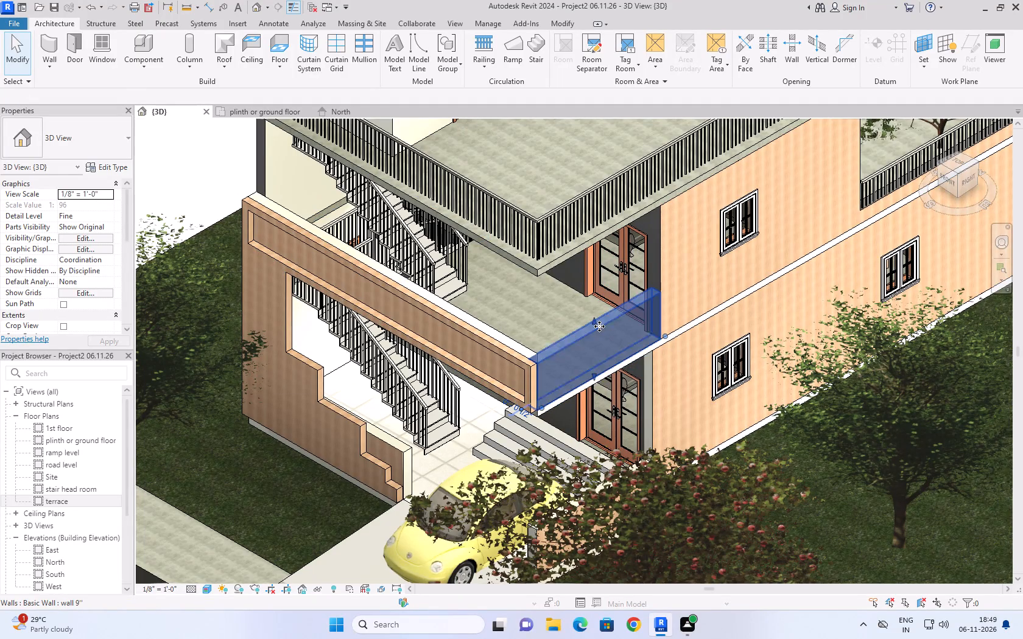
pyautogui.click(162, 157)
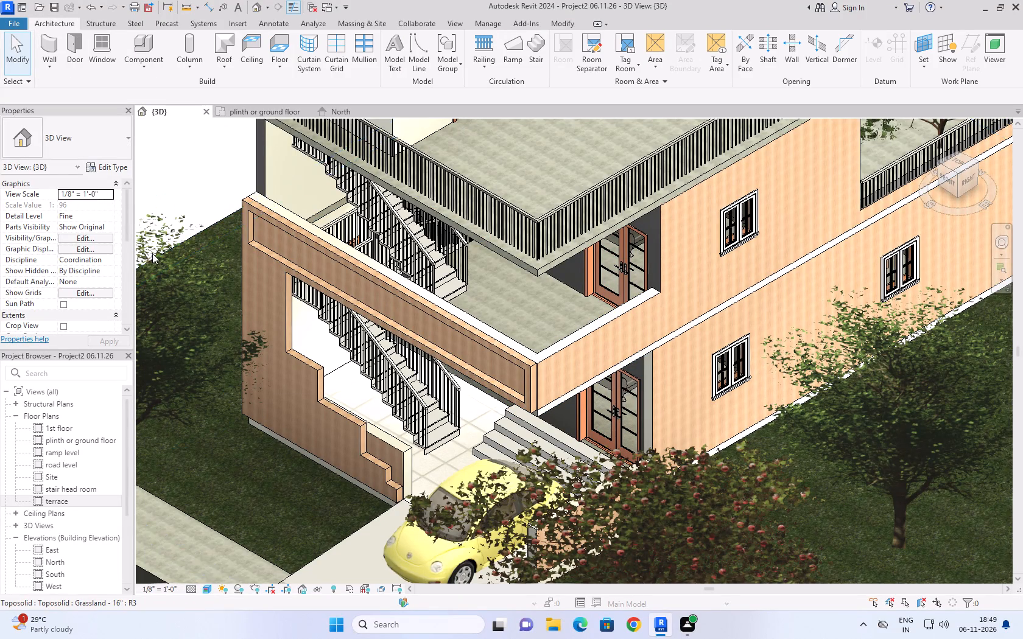
pyautogui.scroll(-5, 152, 253)
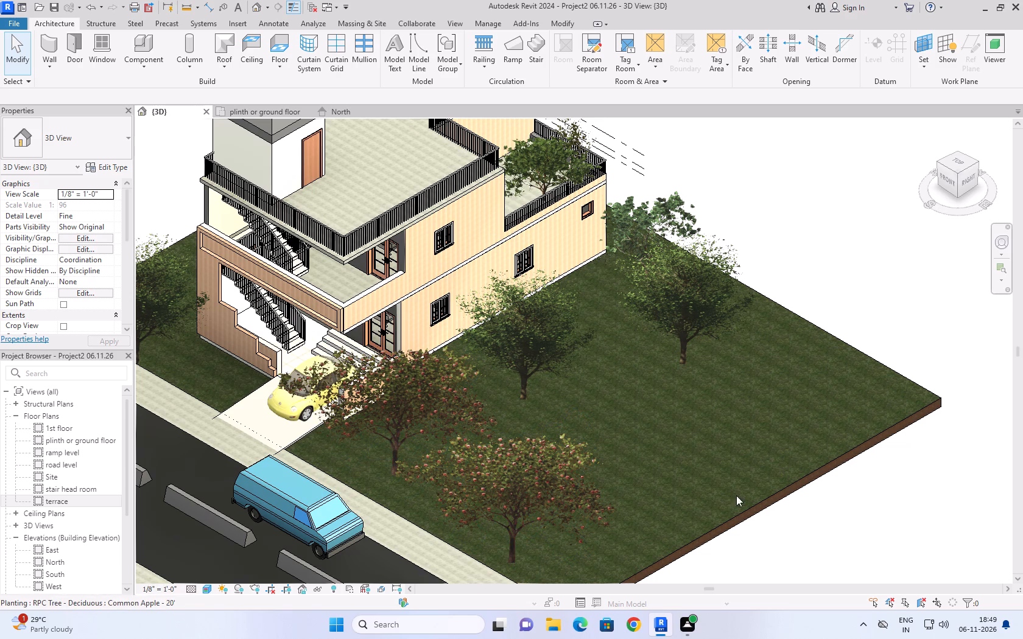
pyautogui.scroll(-1, 728, 539)
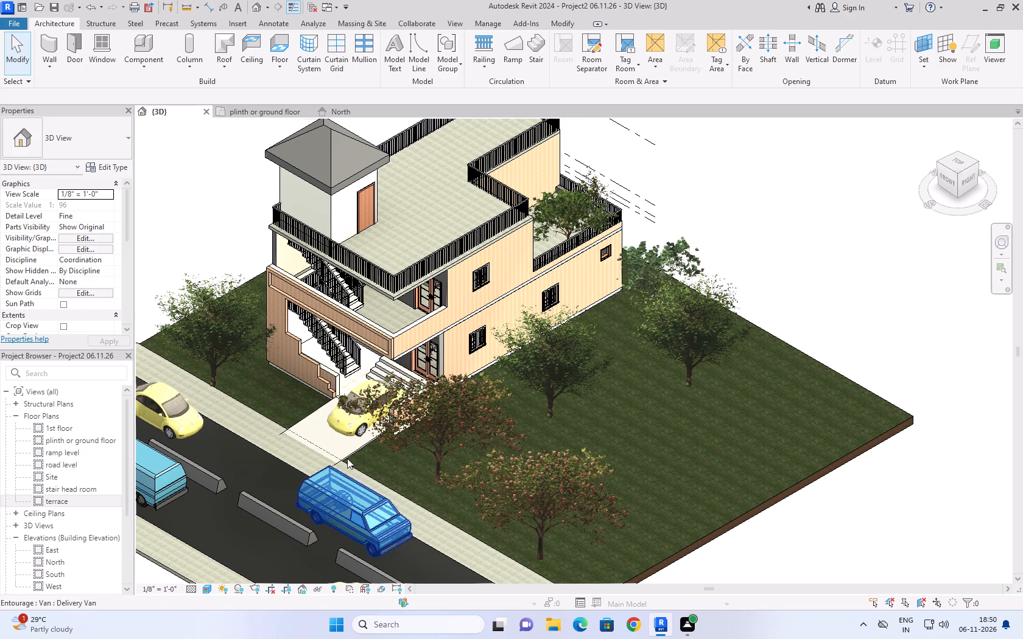
pyautogui.scroll(-6, 354, 439)
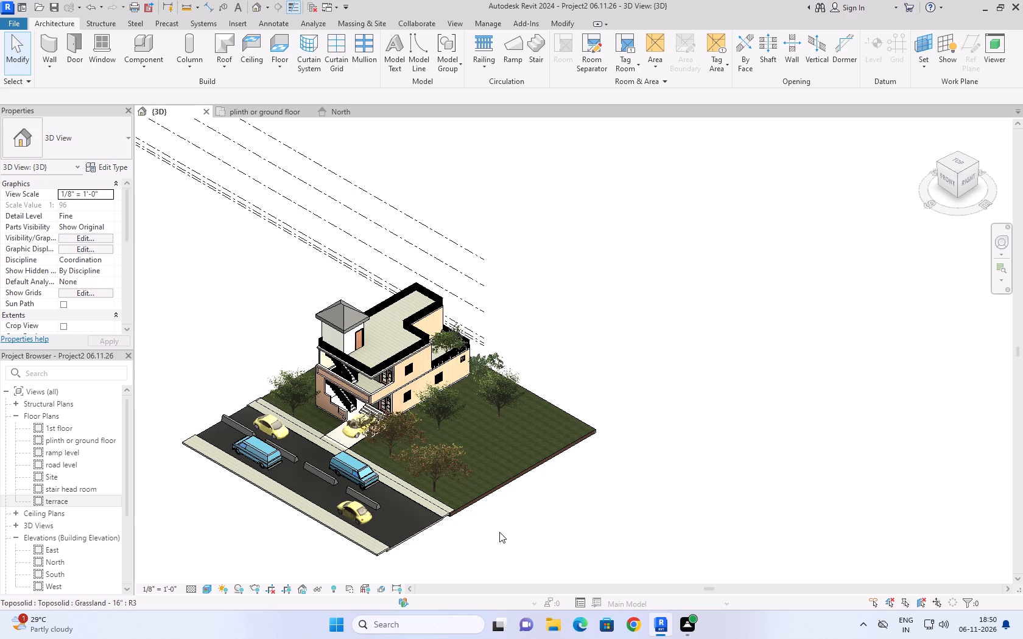
pyautogui.scroll(-5, 490, 350)
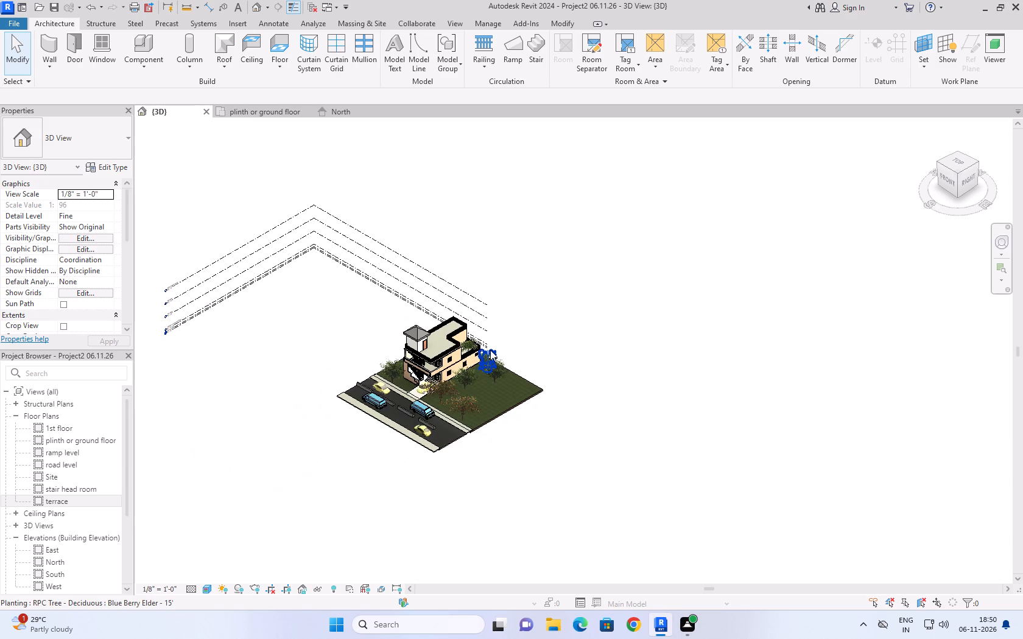
# Save the project.
pyautogui.hotkey('ctrl', 's')
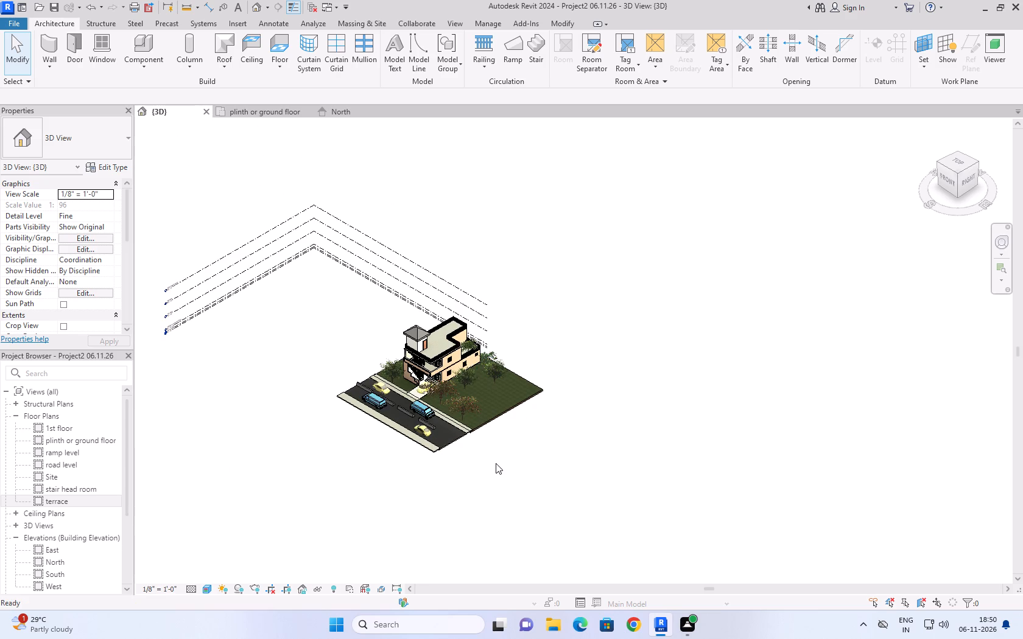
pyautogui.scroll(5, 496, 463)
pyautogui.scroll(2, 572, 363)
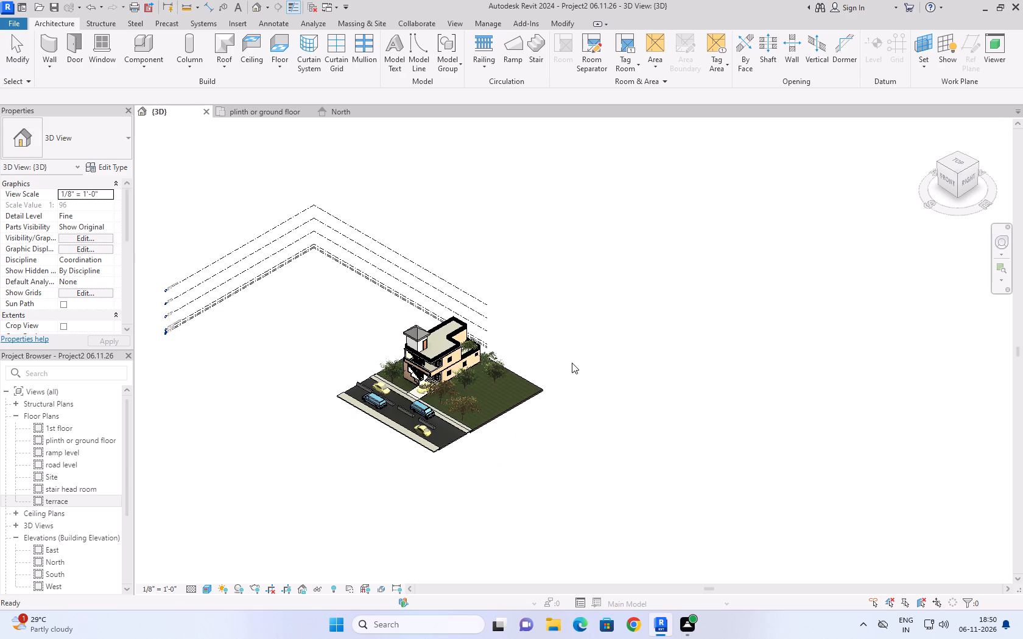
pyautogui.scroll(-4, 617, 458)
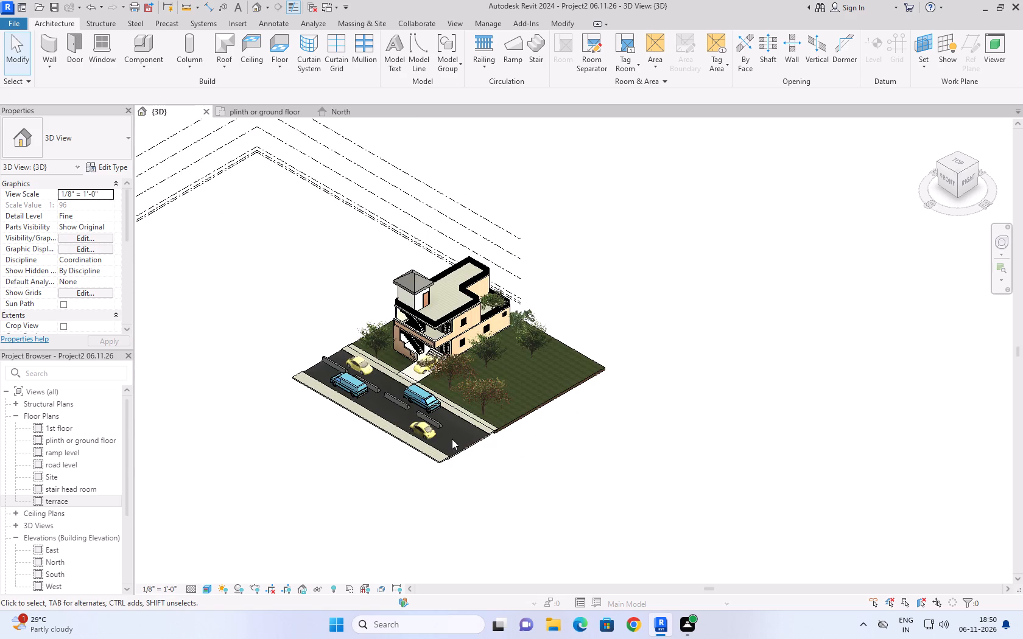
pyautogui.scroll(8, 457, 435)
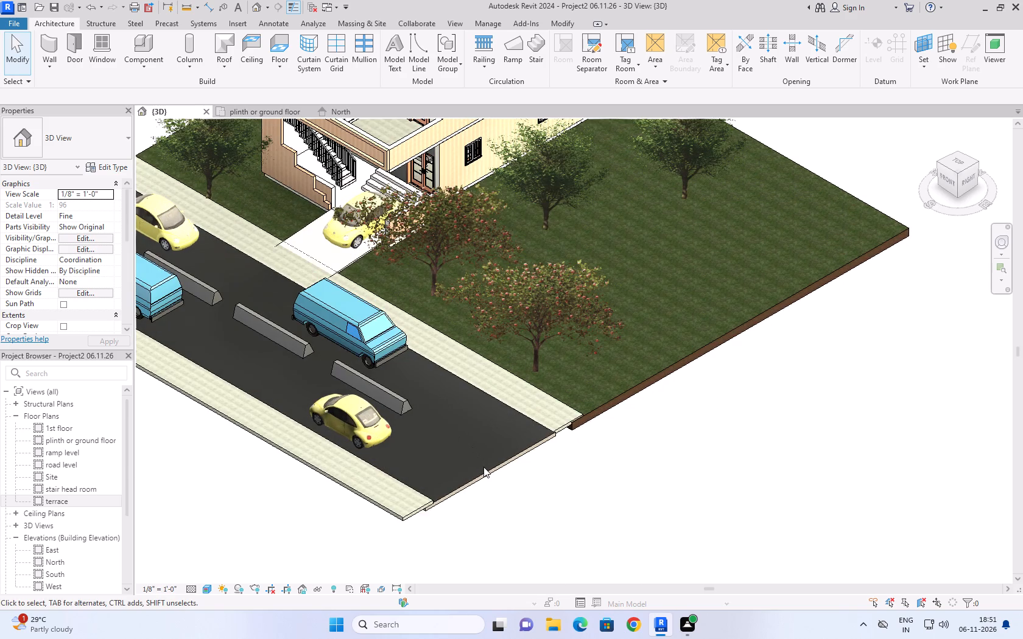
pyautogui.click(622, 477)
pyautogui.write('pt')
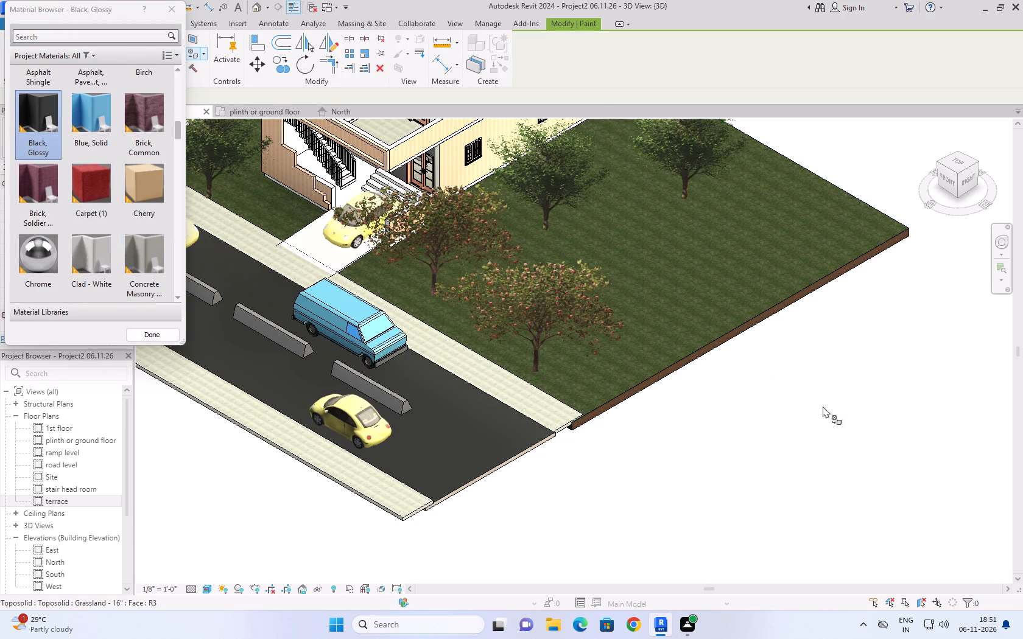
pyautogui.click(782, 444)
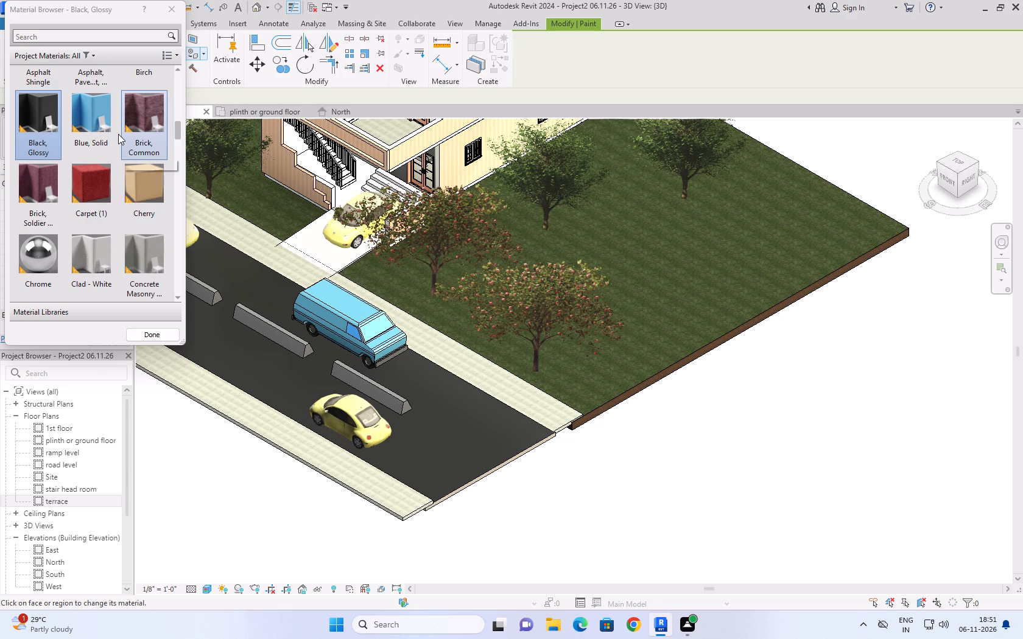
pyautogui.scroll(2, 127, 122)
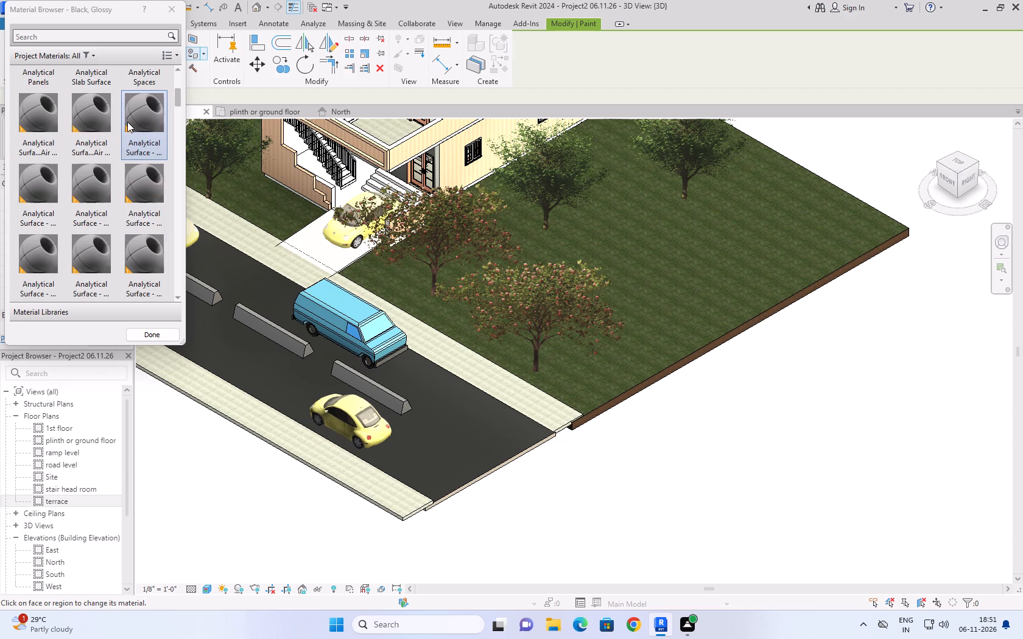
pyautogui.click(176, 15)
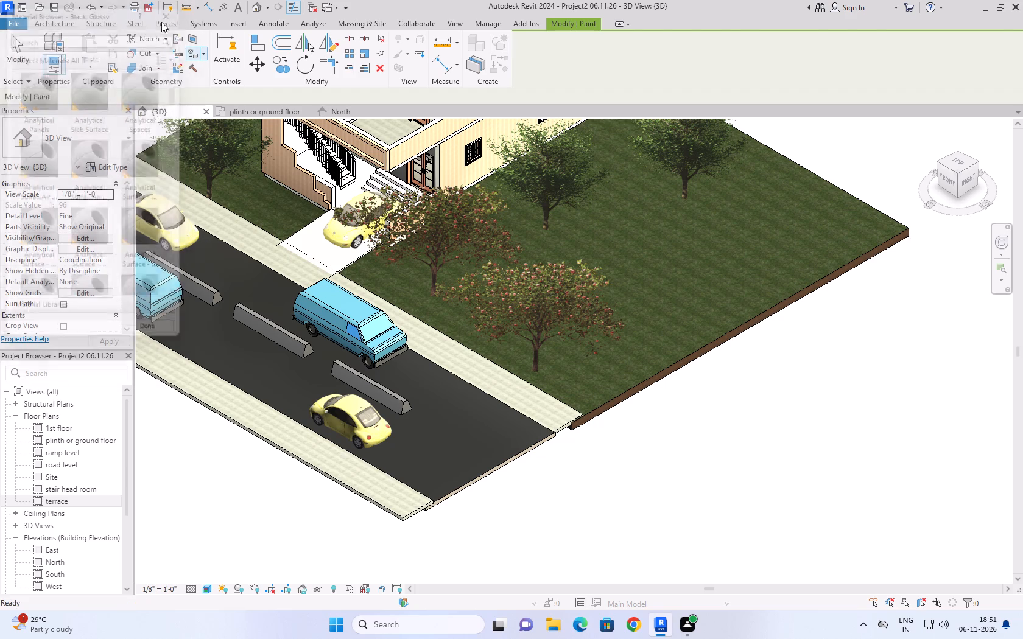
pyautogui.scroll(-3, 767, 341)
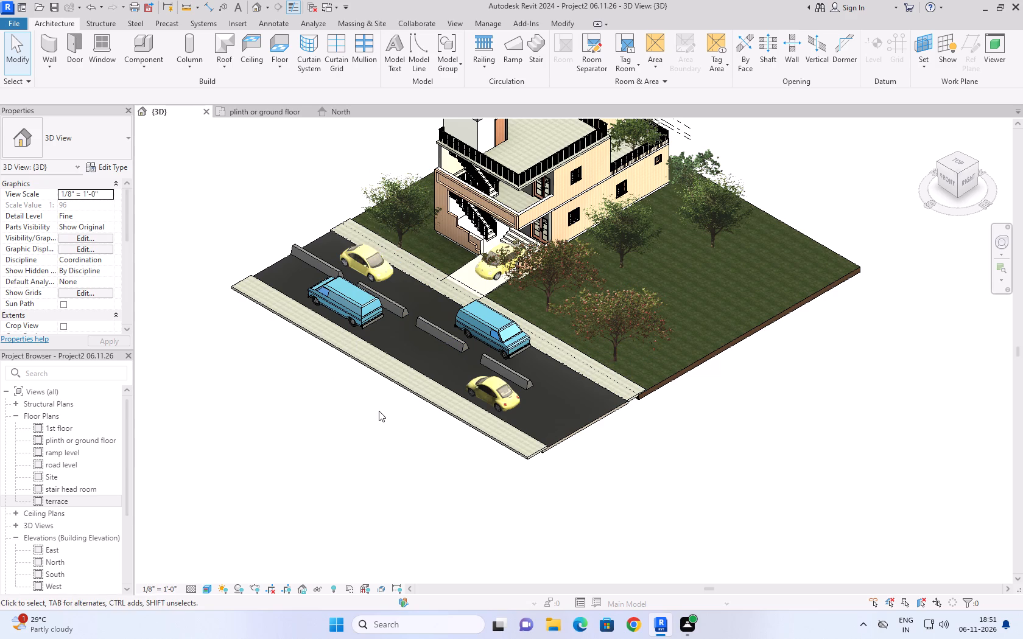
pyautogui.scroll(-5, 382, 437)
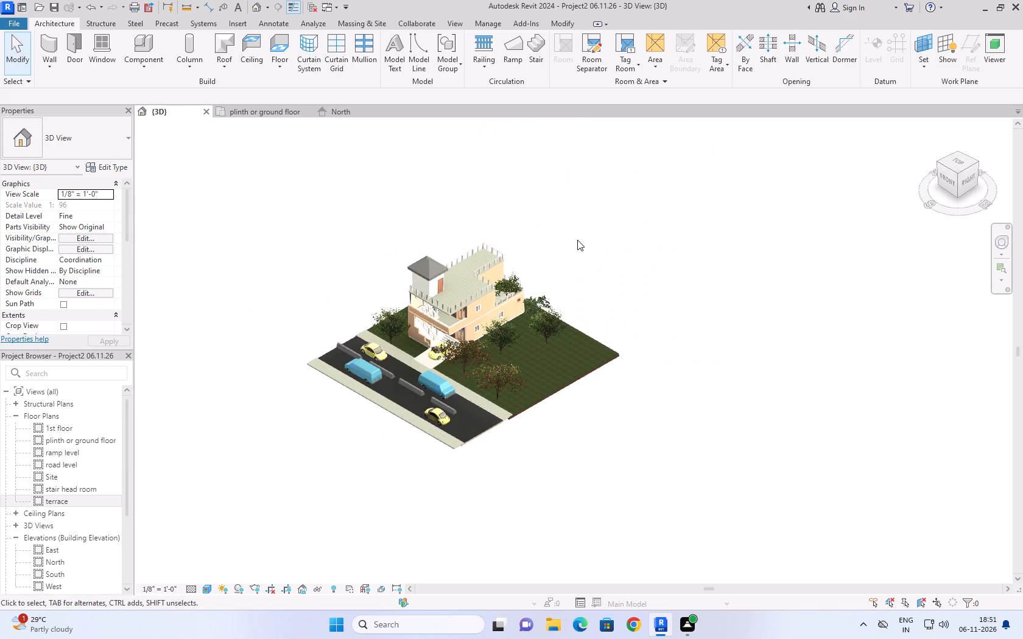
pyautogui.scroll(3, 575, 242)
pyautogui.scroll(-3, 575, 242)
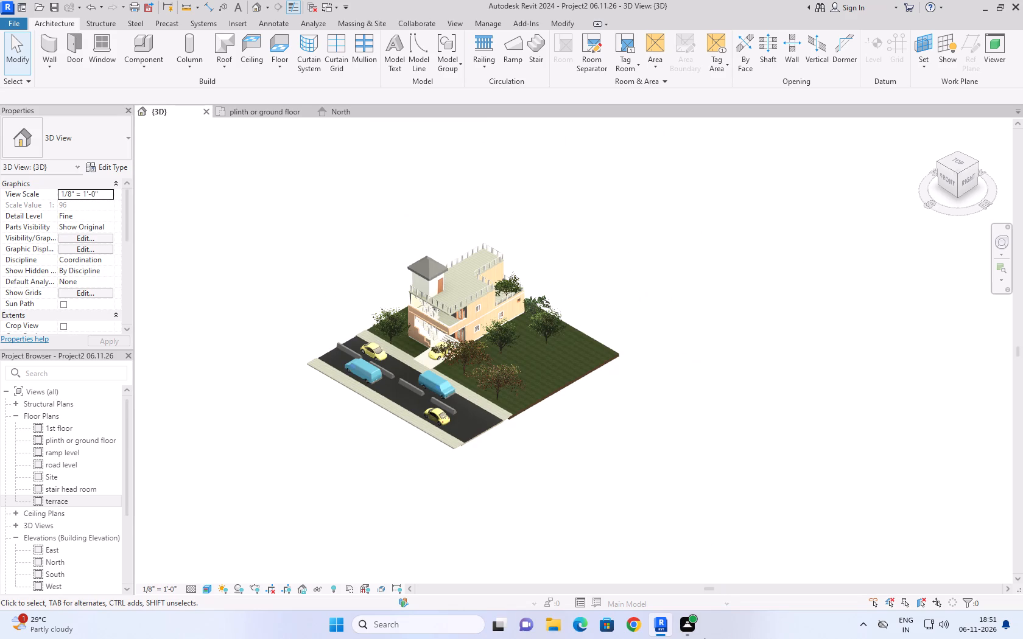
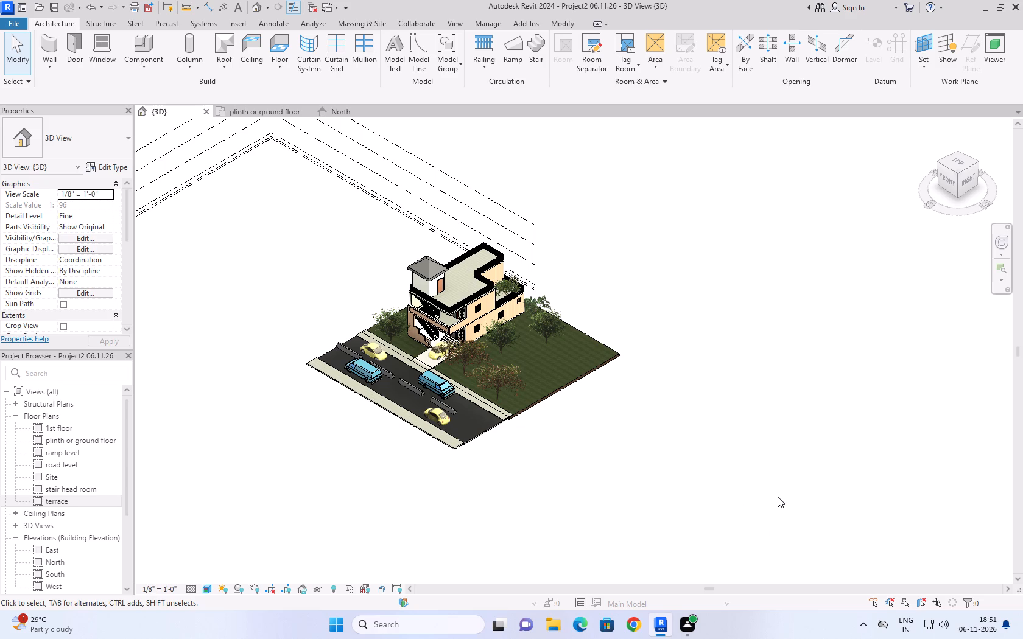
# Examine the complete house with its terrace, trees, lawn, road and parked vehicles in the 3D view.
pyautogui.scroll(-1, 778, 503)
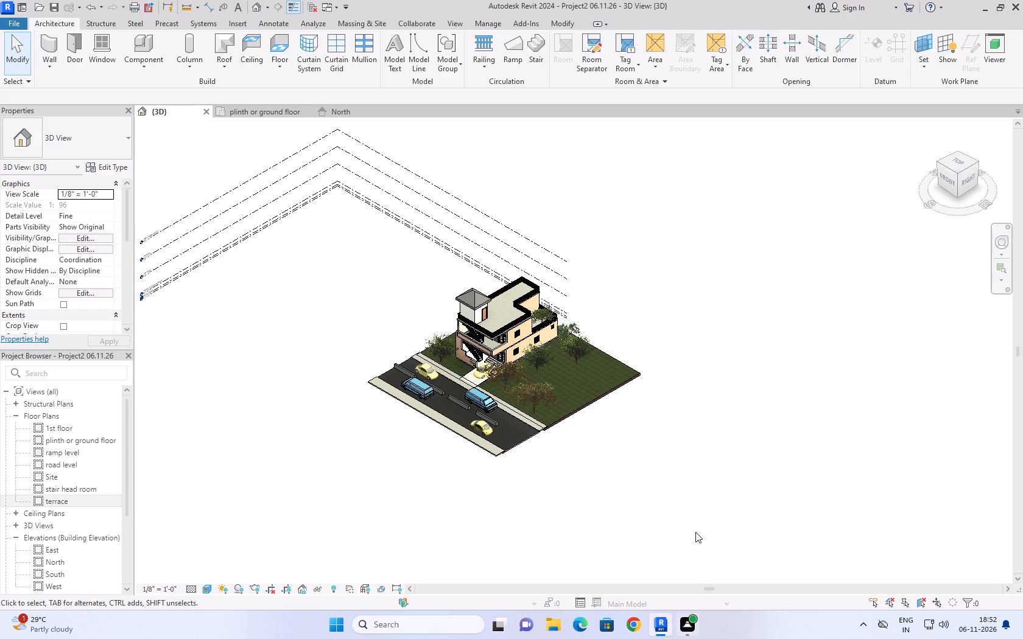
pyautogui.click(705, 489)
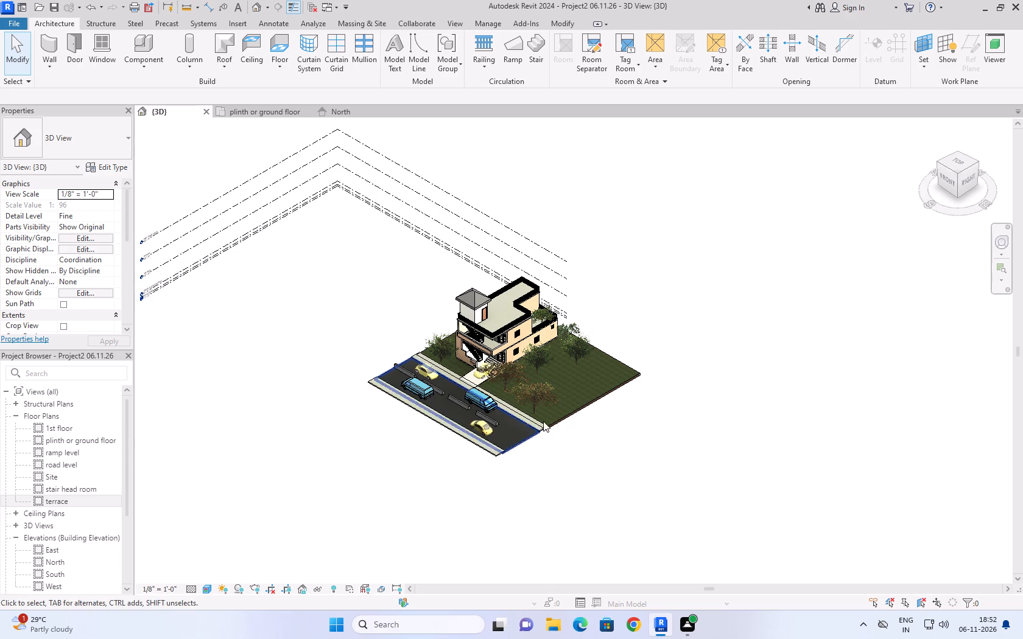
pyautogui.scroll(7, 535, 375)
pyautogui.scroll(1, 289, 199)
pyautogui.middleClick(289, 199)
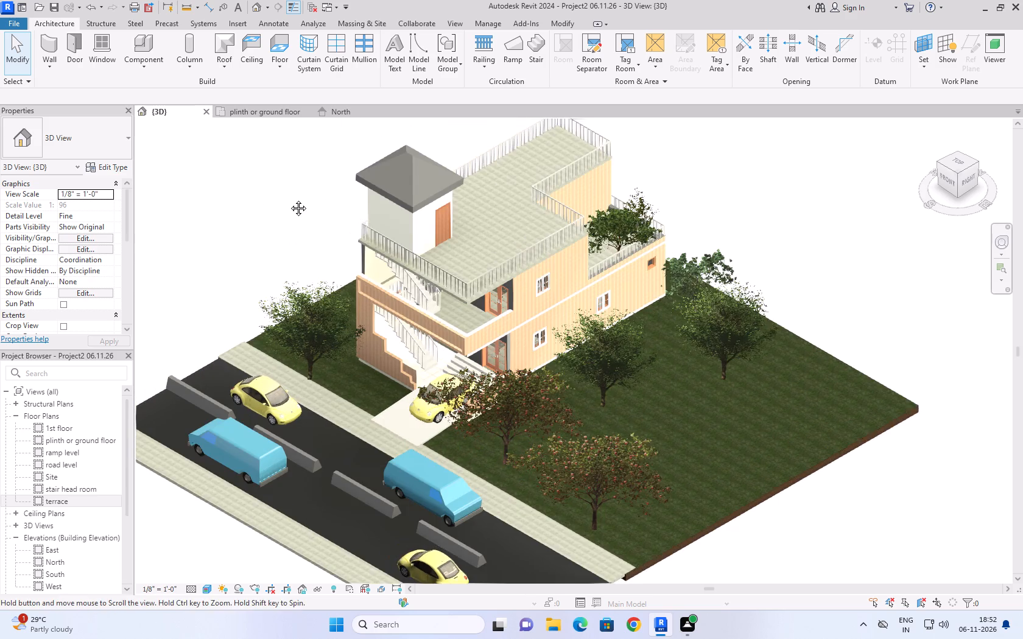
pyautogui.scroll(-1, 289, 199)
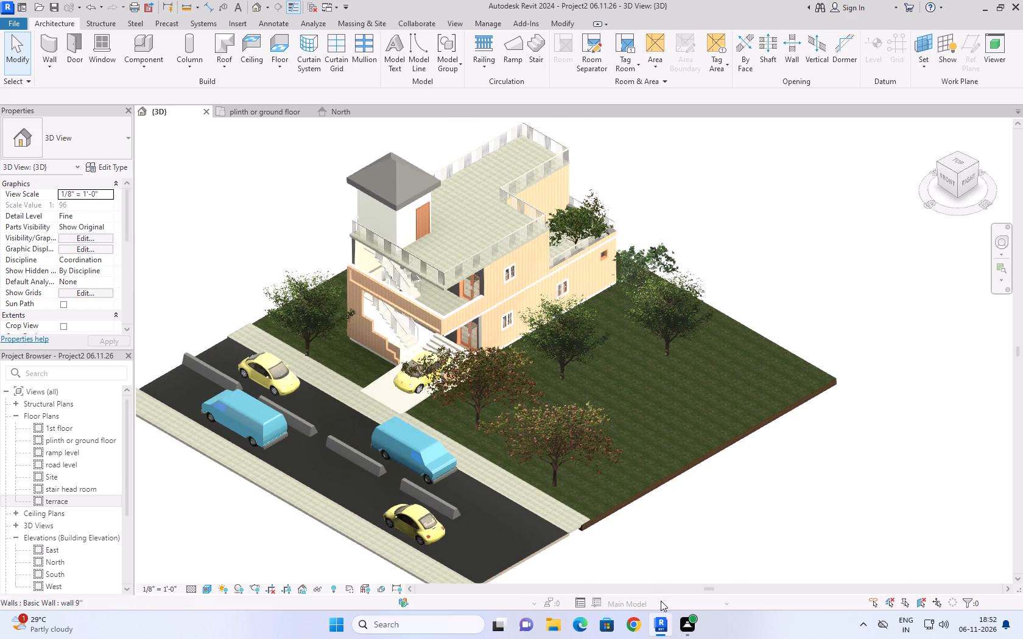
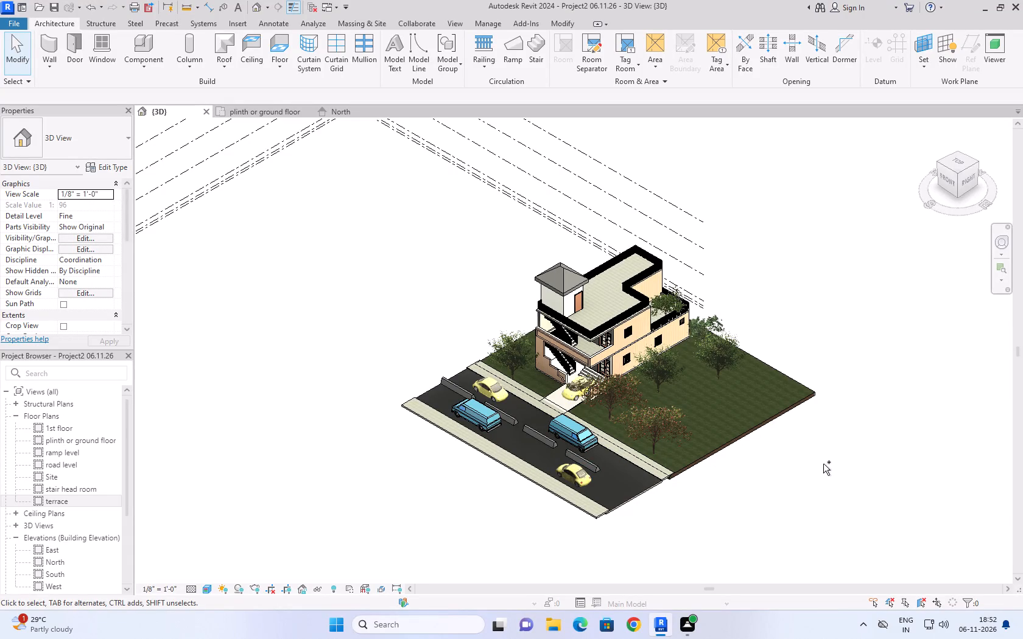
# Save the house project with its road, lawn, trees and parked vehicles.
pyautogui.hotkey('ctrl', 's')
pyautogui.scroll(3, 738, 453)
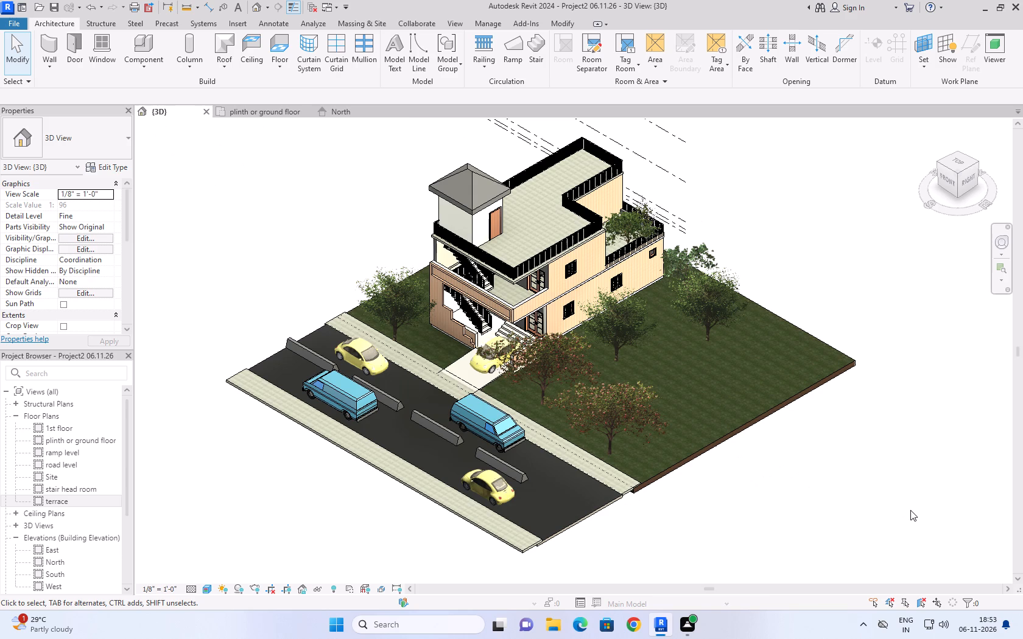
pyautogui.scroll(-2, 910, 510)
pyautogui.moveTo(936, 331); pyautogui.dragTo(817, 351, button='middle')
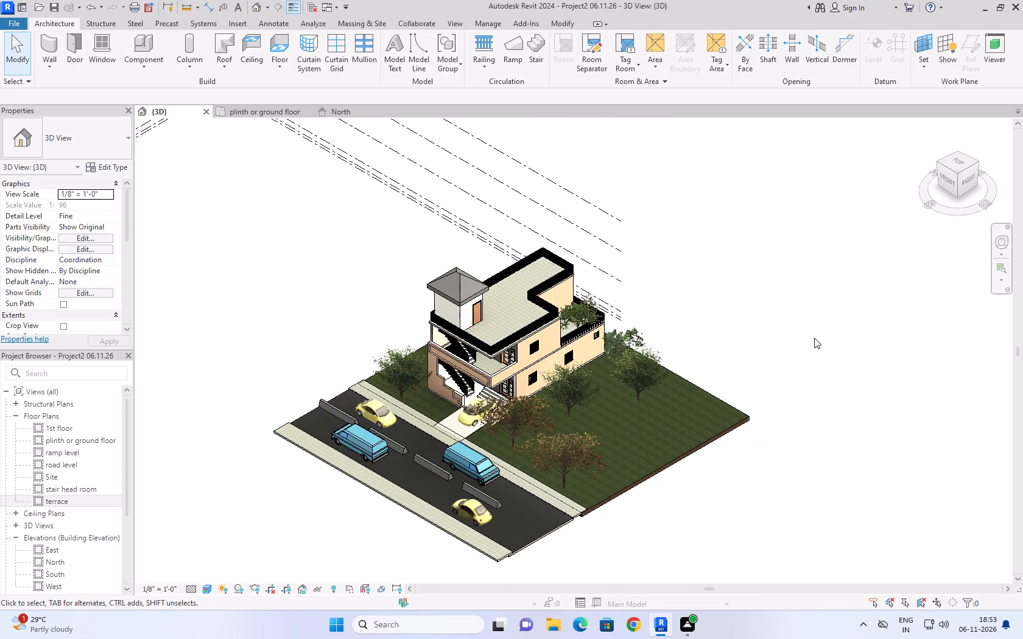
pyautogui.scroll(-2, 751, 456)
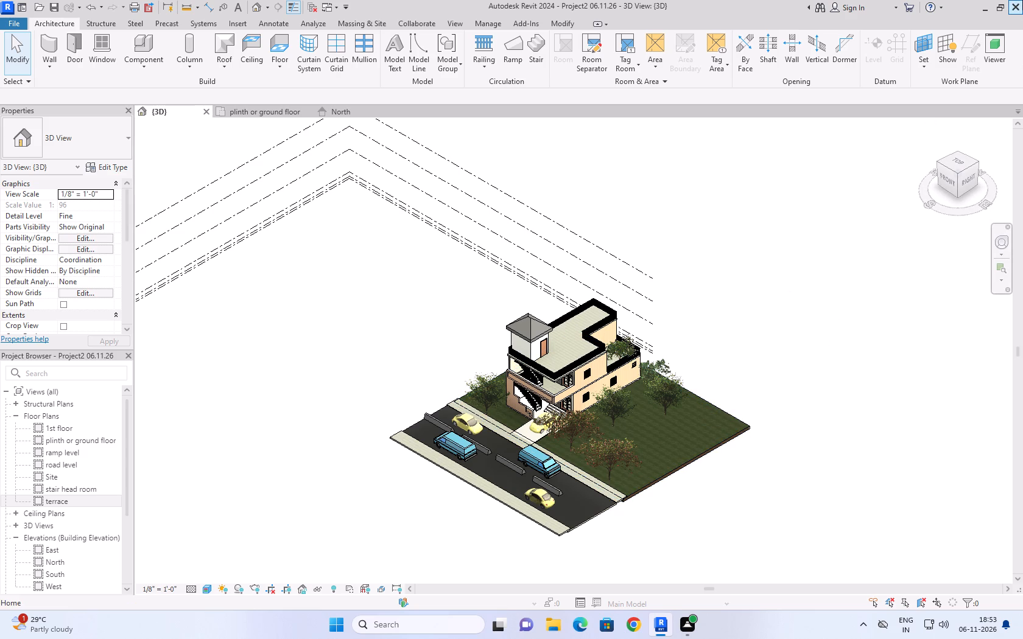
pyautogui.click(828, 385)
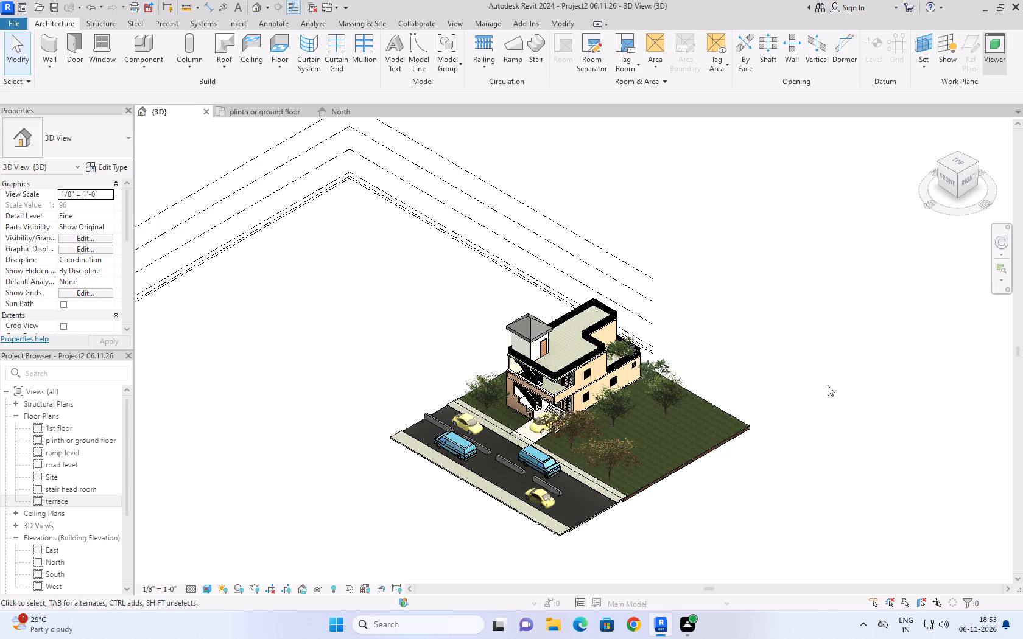
# Save the project again with the whole site shown in the 3D view, and close Revit.
pyautogui.hotkey('ctrl', 's')
pyautogui.click(1019, 8)
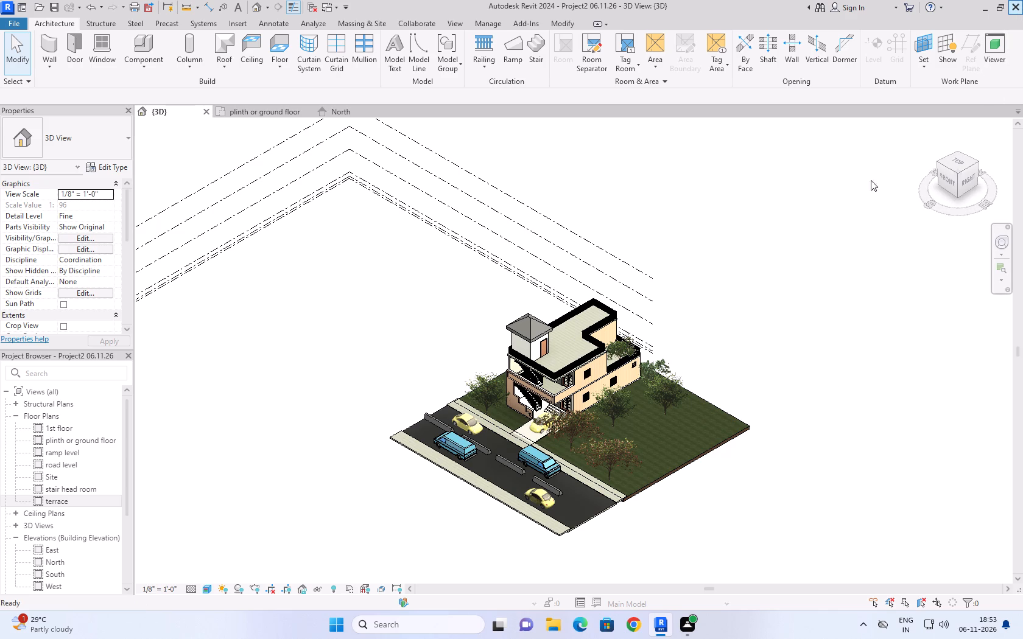